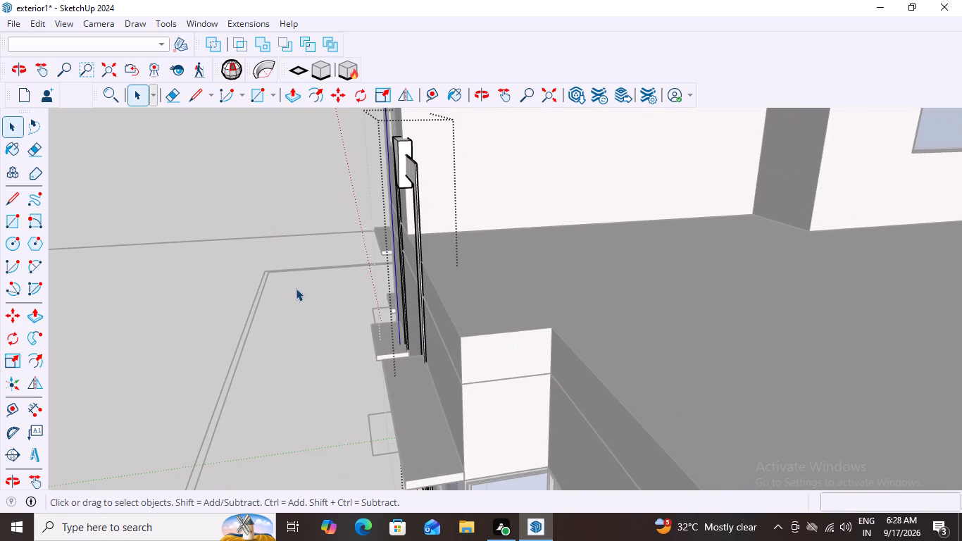
Move the surround about 64 mm from its lower back corner down onto the base line of the facade wall.
click(282, 216)
middle_drag(384, 313, 512, 354)
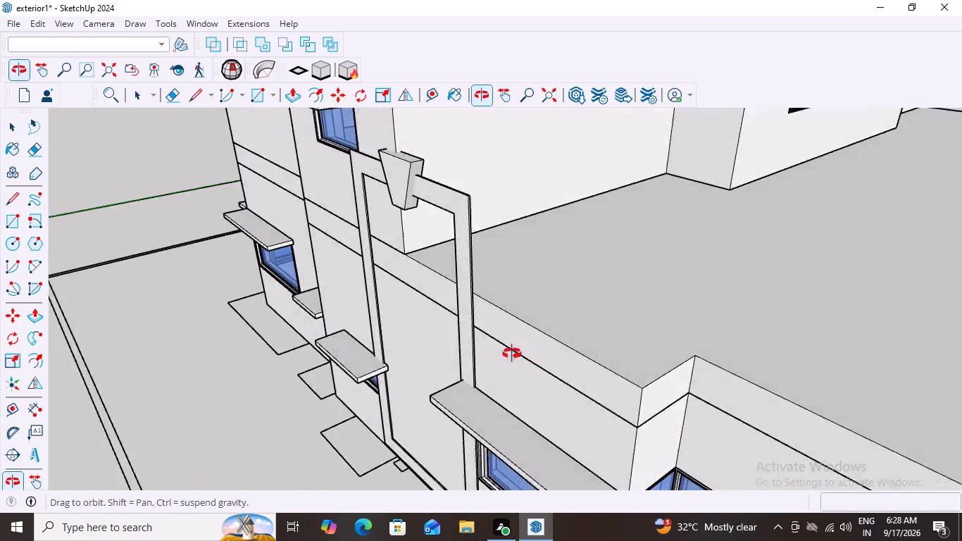
middle_drag(512, 354, 929, 247)
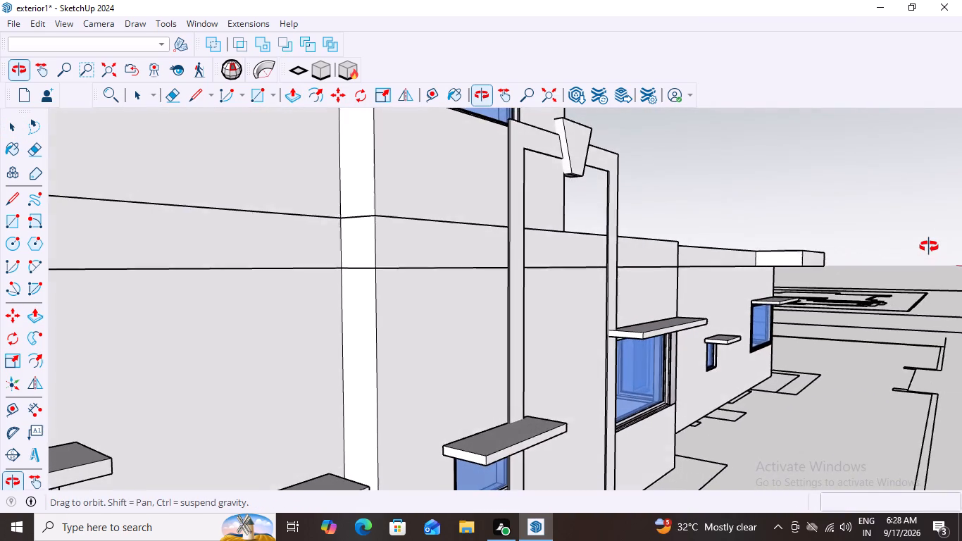
middle_drag(929, 247, 661, 245)
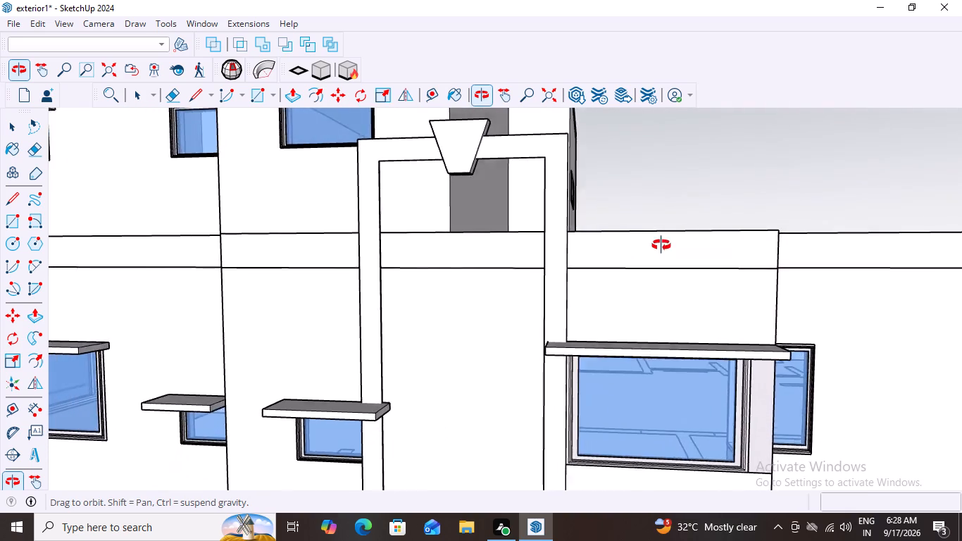
middle_drag(661, 245, 659, 244)
scroll(659, 244, down, 6)
scroll(594, 306, down, 2)
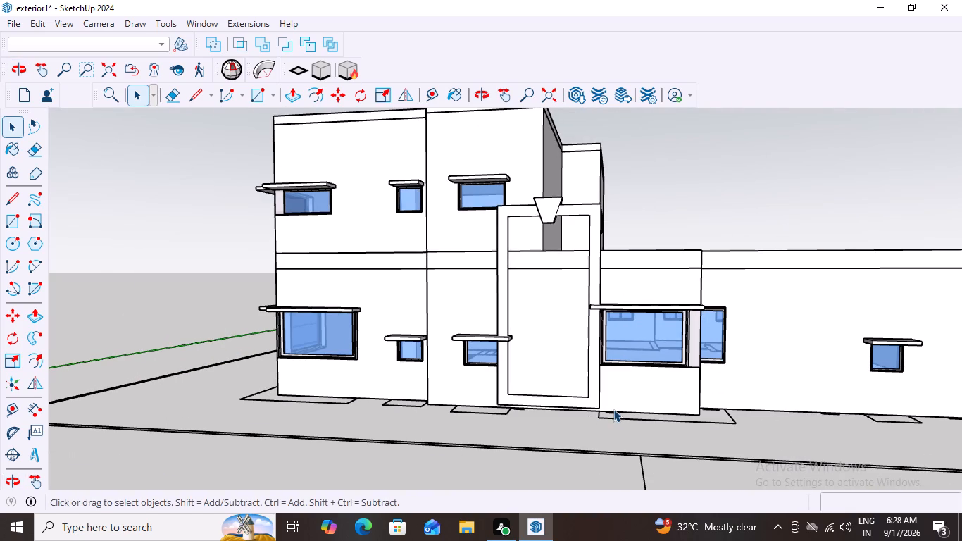
scroll(611, 412, up, 3)
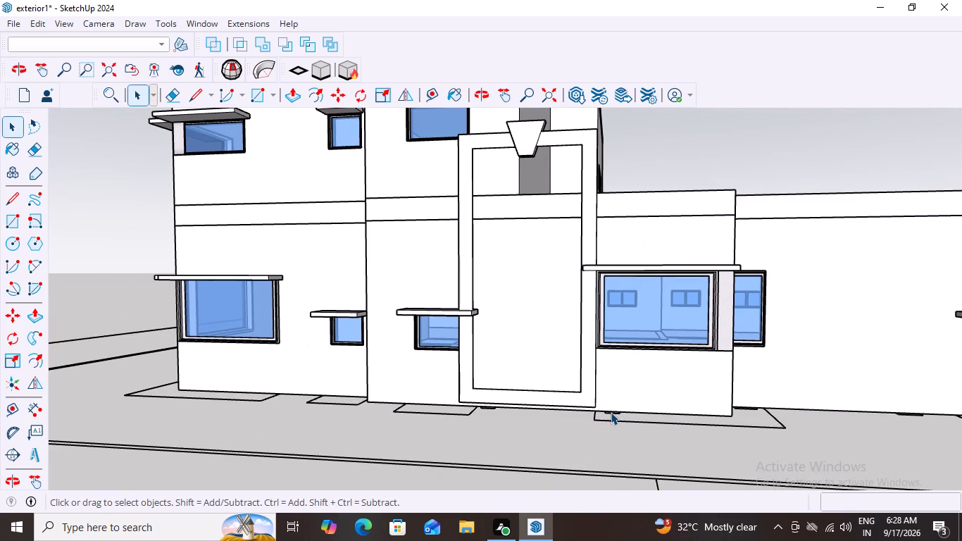
middle_drag(608, 399, 515, 404)
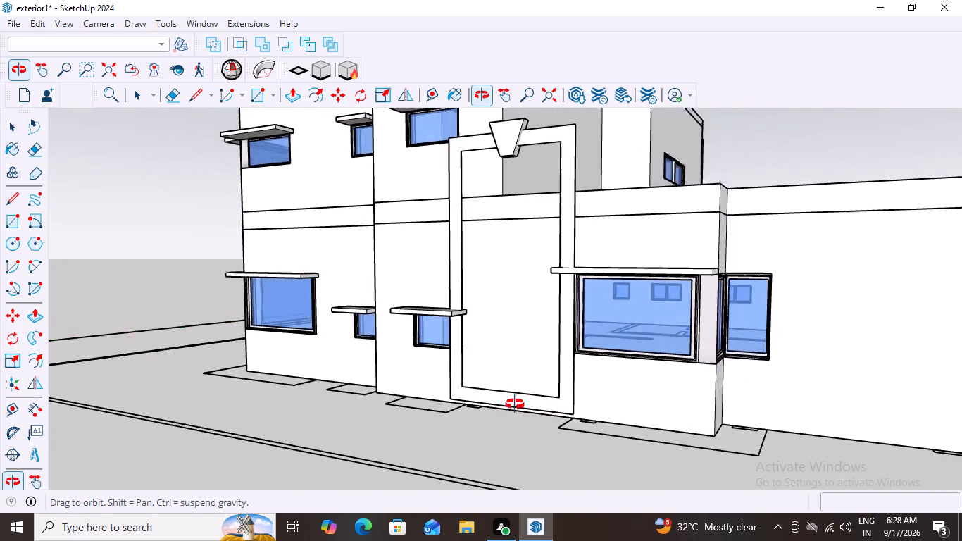
middle_drag(515, 404, 509, 406)
scroll(554, 417, up, 7)
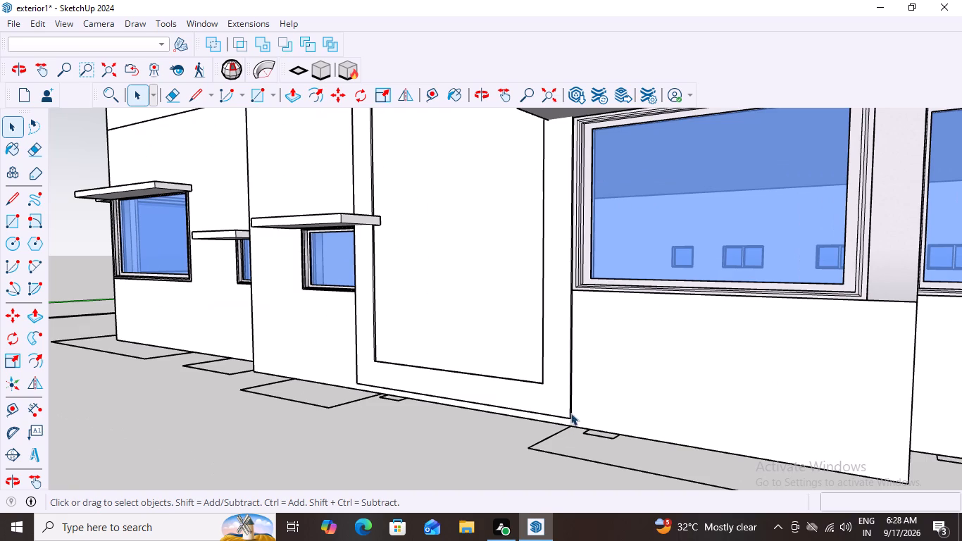
click(570, 409)
scroll(566, 432, up, 11)
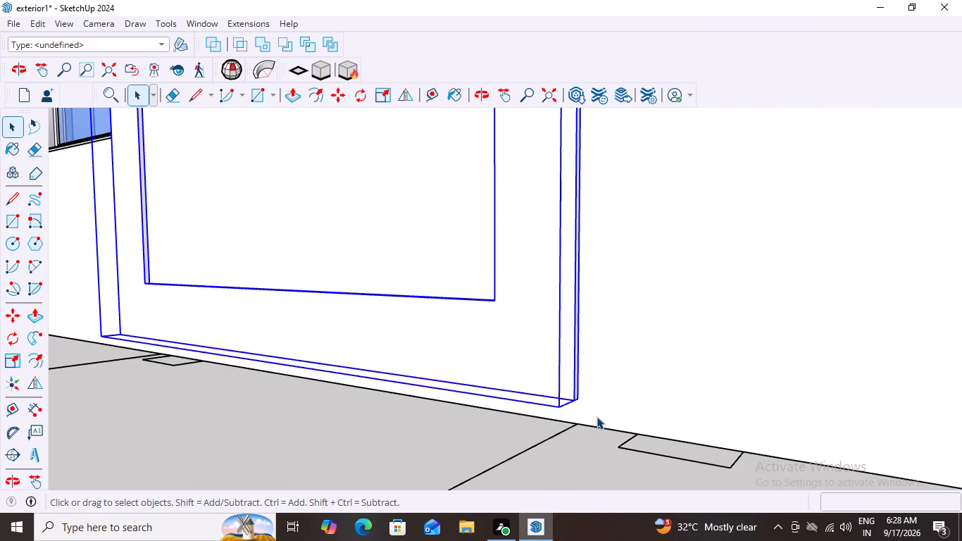
middle_drag(596, 416, 525, 421)
key(m)
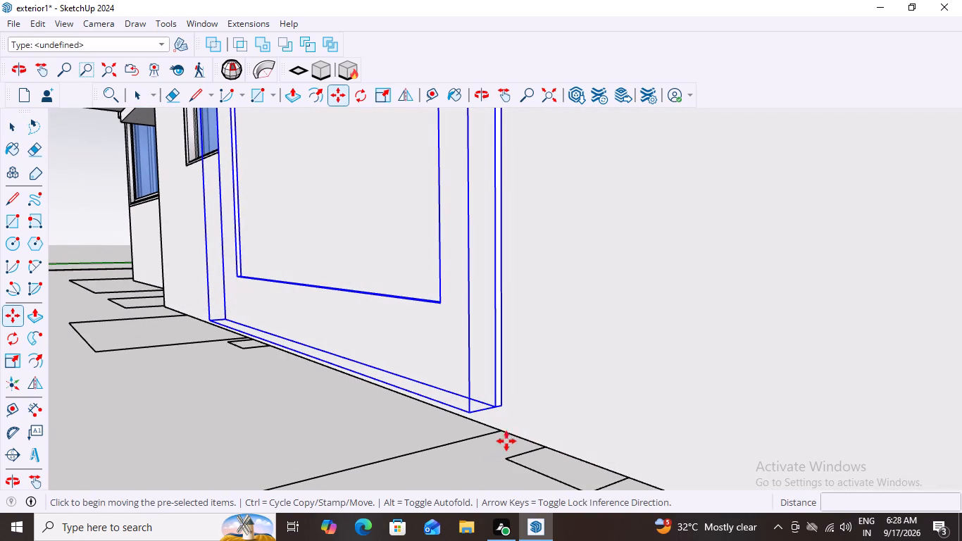
click(496, 407)
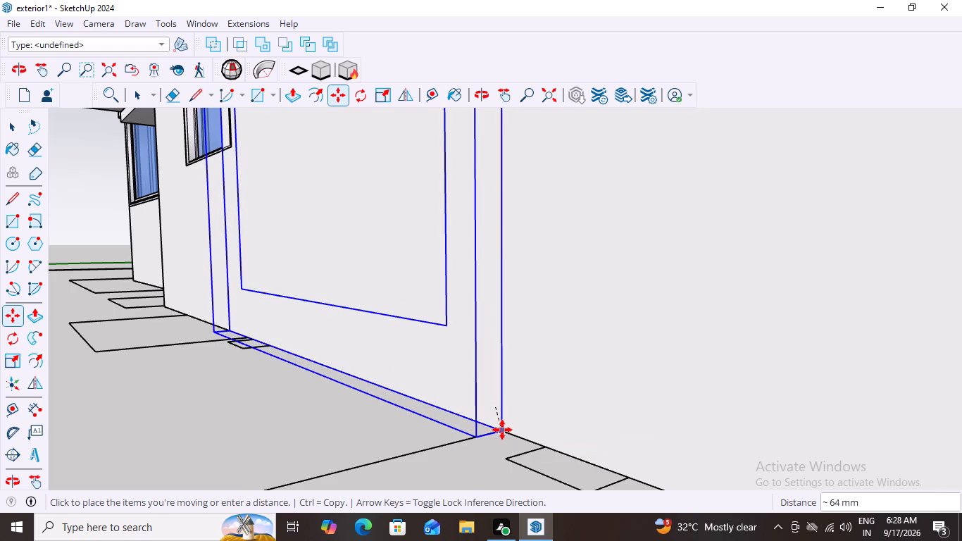
click(502, 430)
key(space)
scroll(501, 433, down, 9)
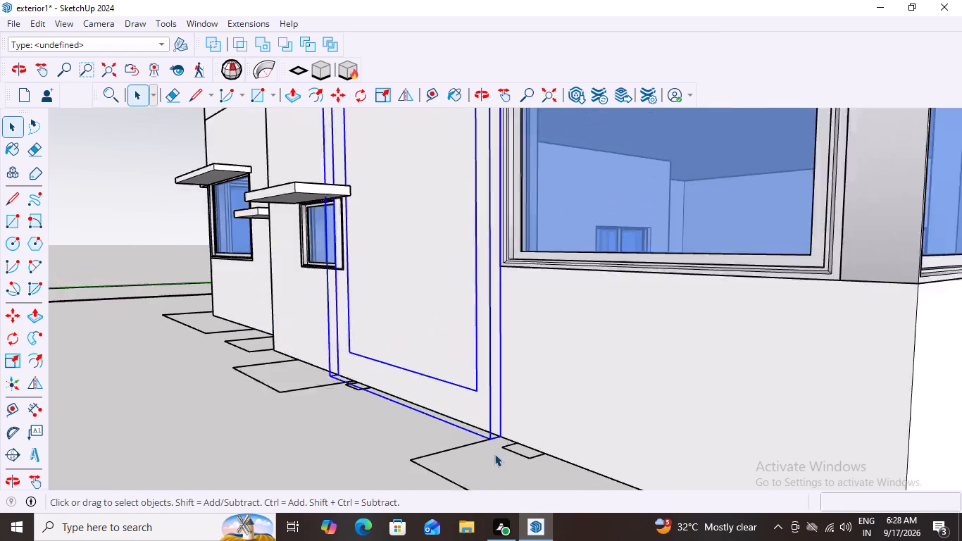
scroll(494, 454, down, 13)
click(217, 195)
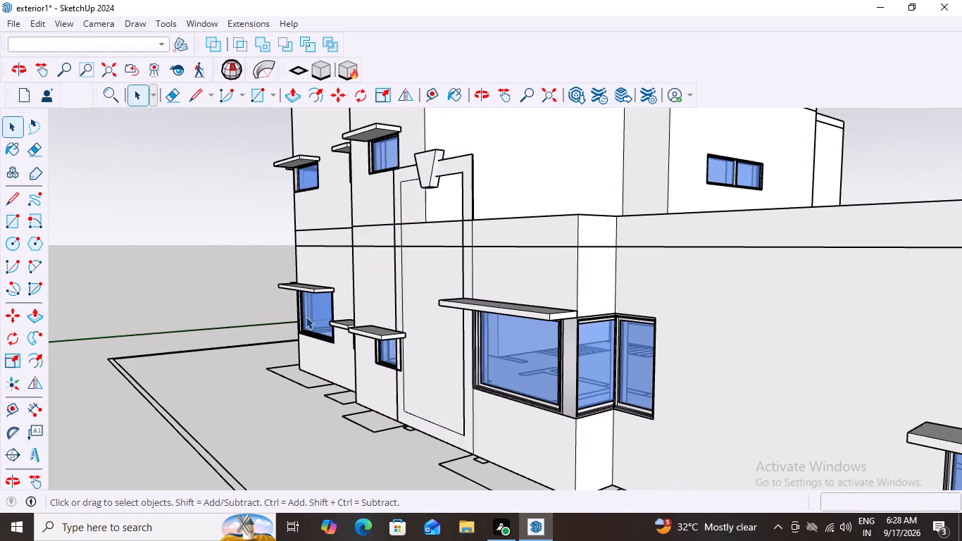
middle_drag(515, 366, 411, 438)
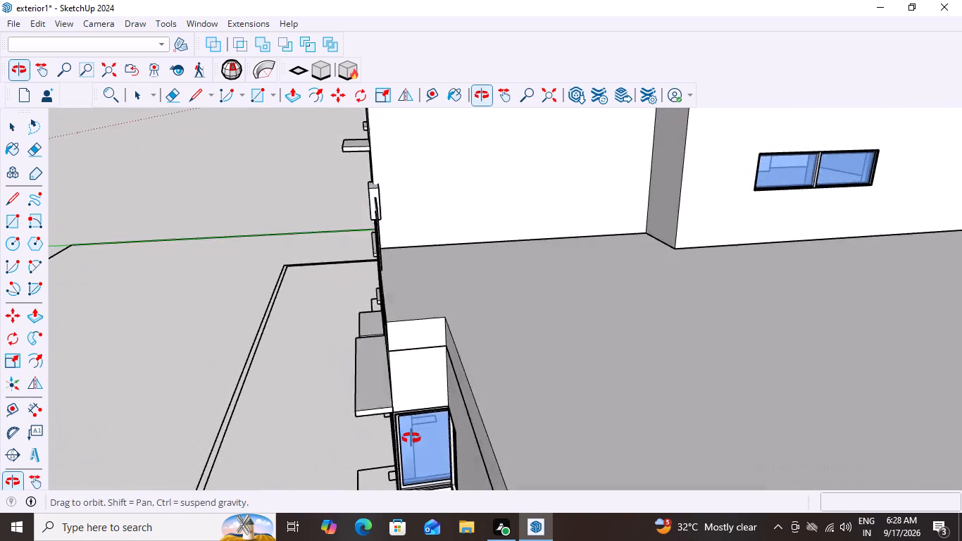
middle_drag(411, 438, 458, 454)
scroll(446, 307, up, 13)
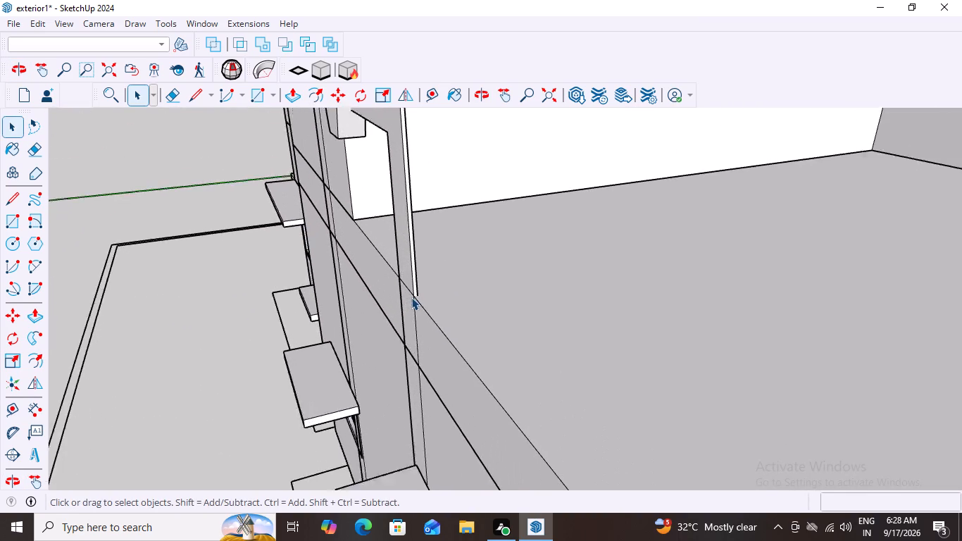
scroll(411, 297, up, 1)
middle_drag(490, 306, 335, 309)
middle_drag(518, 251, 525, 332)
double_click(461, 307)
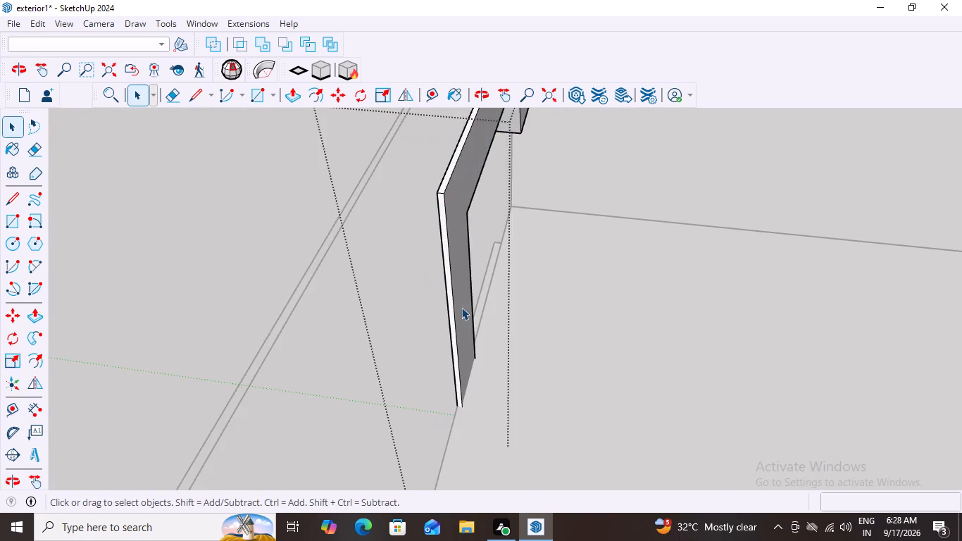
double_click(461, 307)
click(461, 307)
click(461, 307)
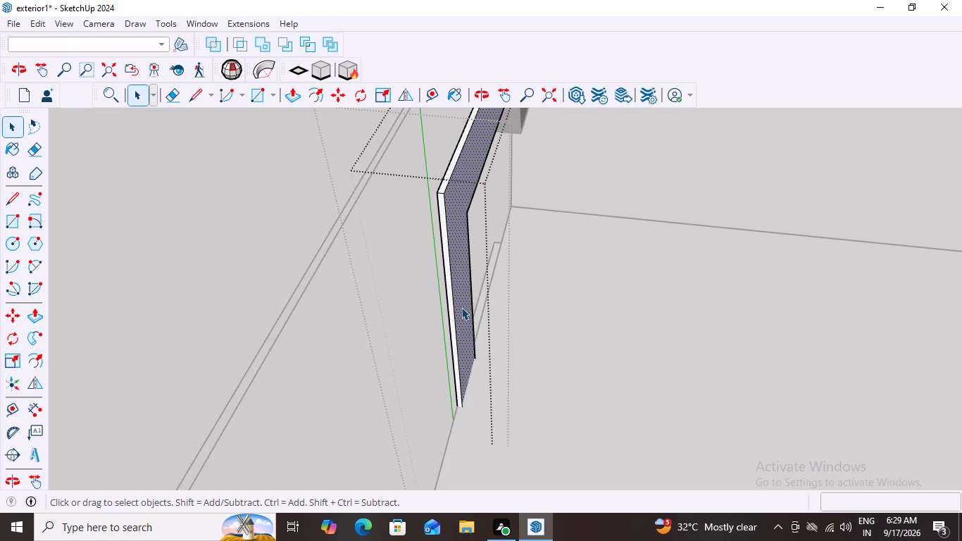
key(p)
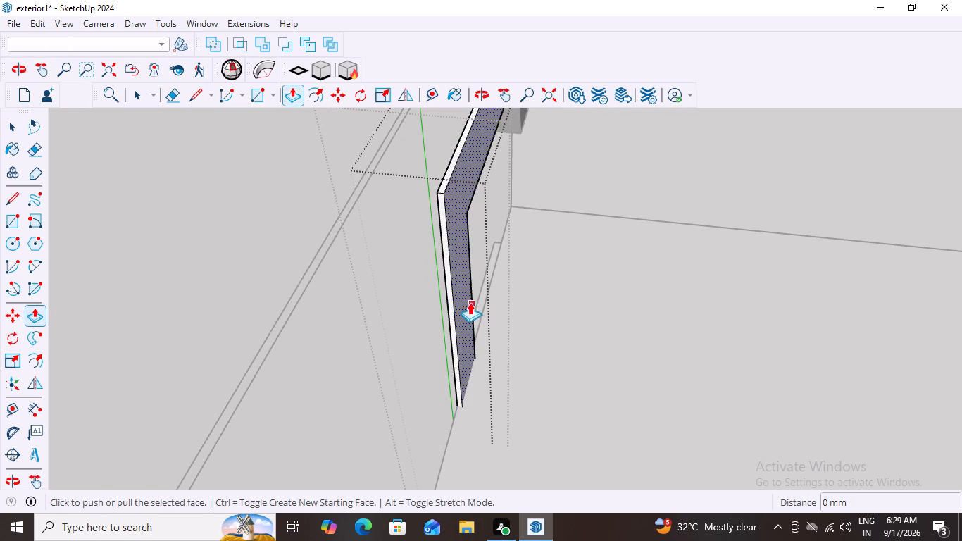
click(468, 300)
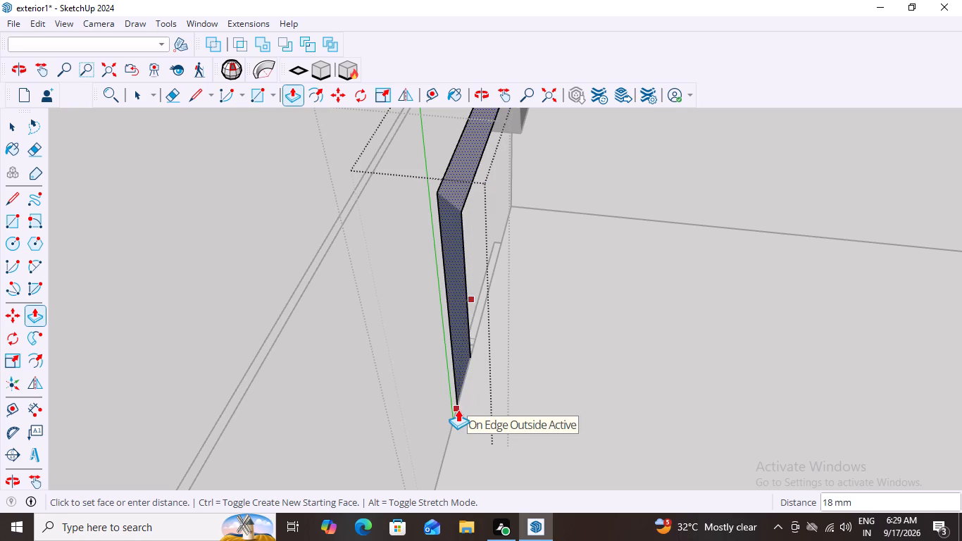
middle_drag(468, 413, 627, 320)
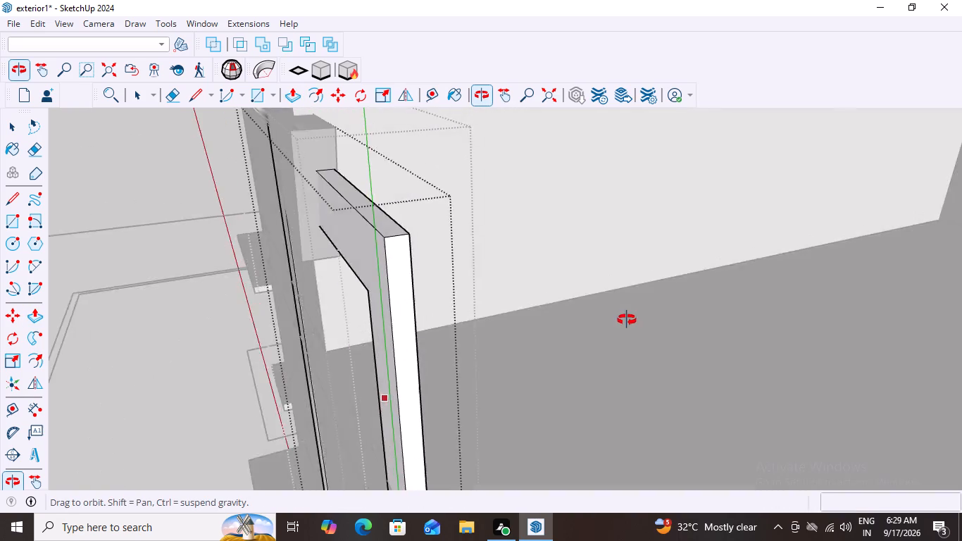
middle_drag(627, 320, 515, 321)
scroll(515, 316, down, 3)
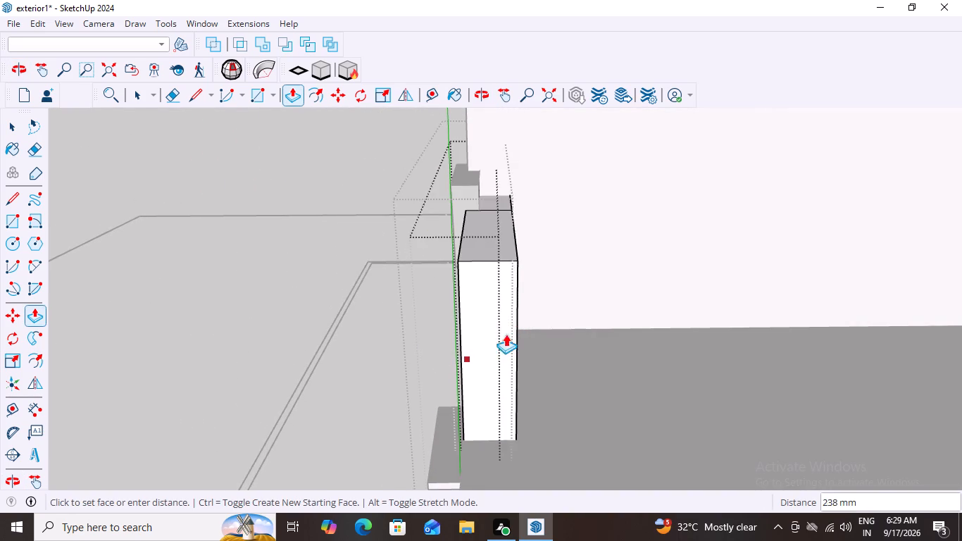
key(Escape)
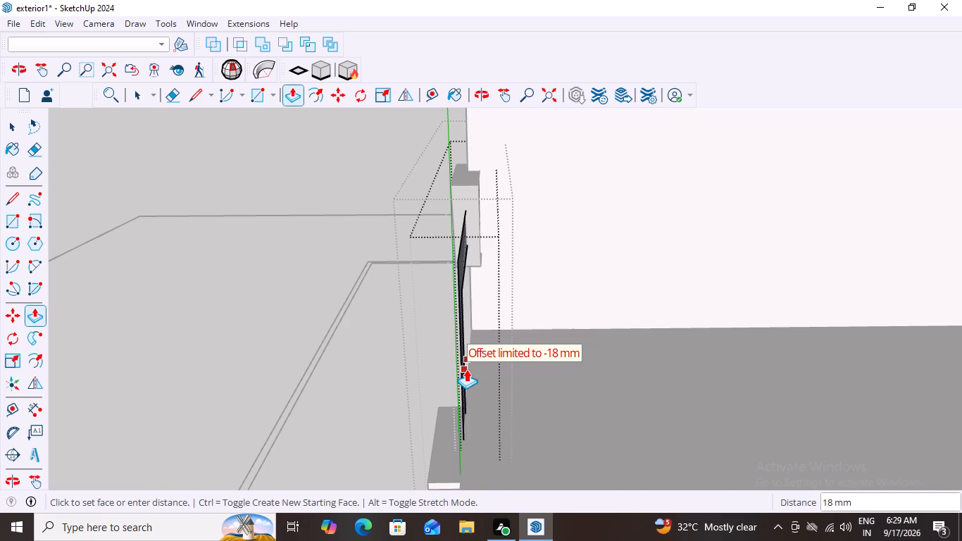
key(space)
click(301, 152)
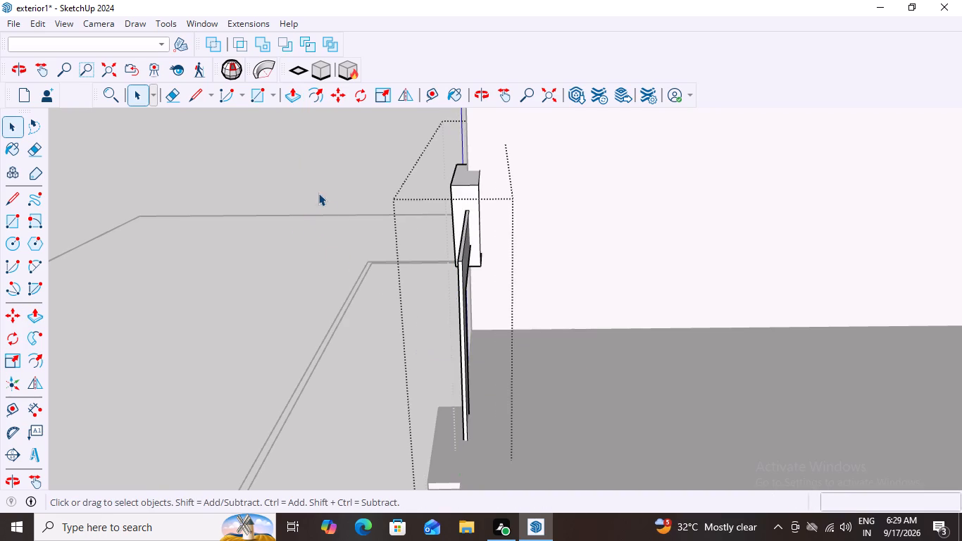
Open the nested keystone group, push its back face in by 48 mm, and close the keystone and surround groups.
middle_drag(344, 228, 429, 287)
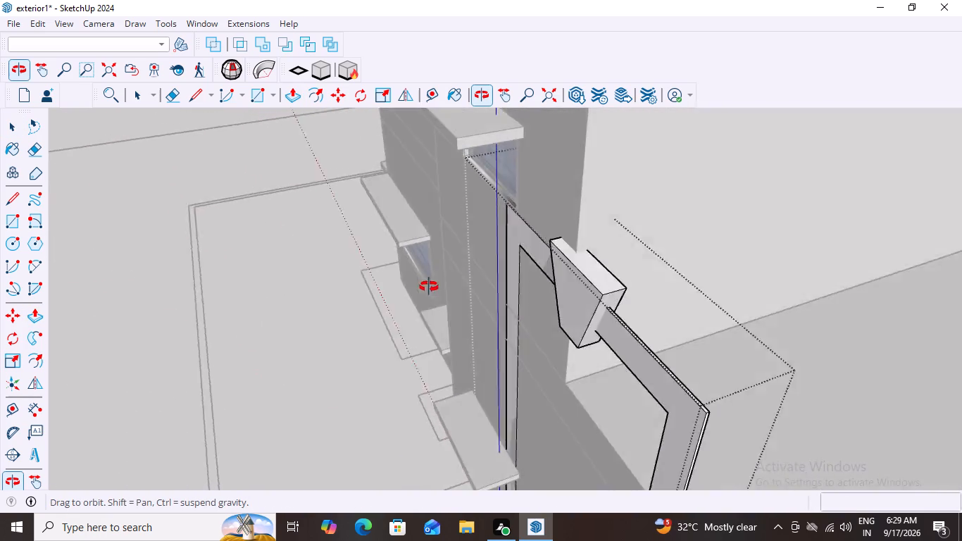
middle_drag(429, 287, 239, 254)
scroll(430, 244, up, 2)
double_click(358, 213)
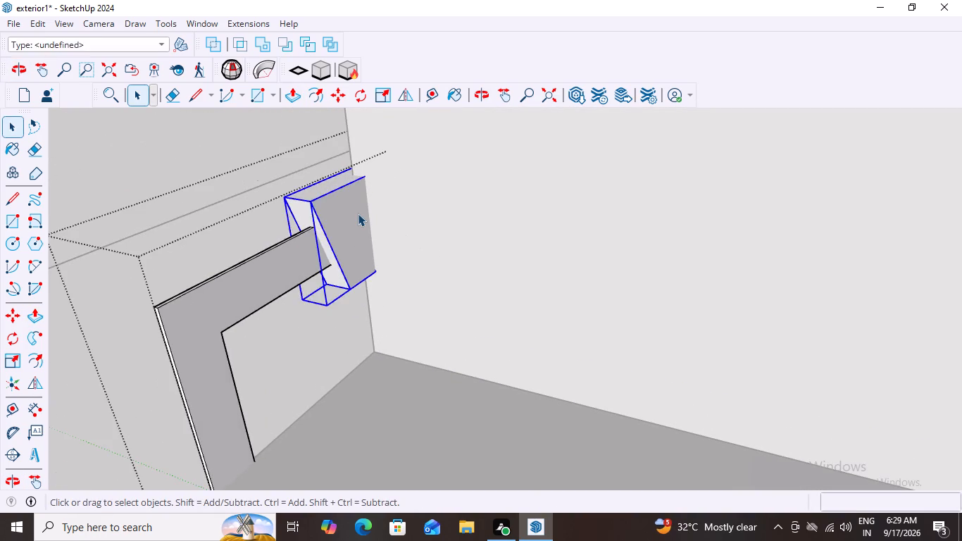
click(358, 213)
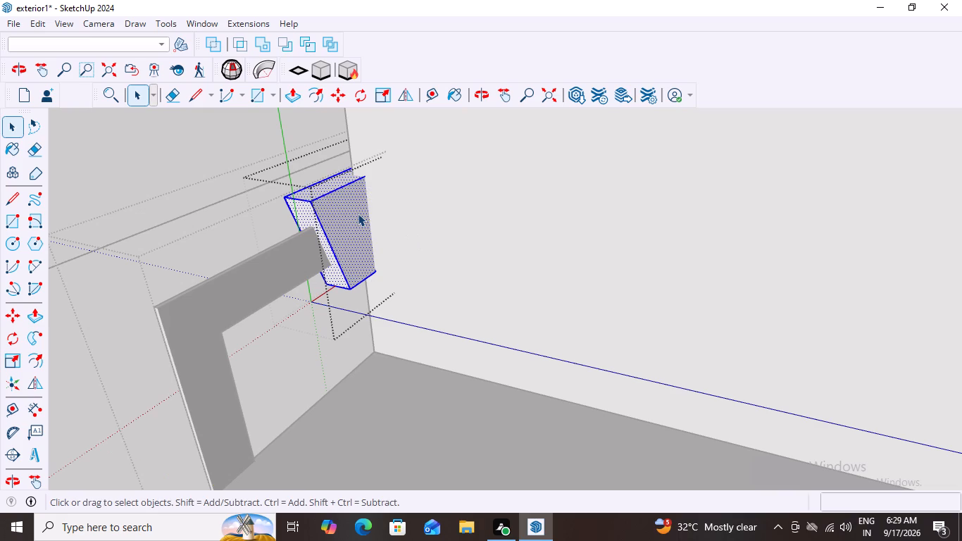
key(p)
click(356, 204)
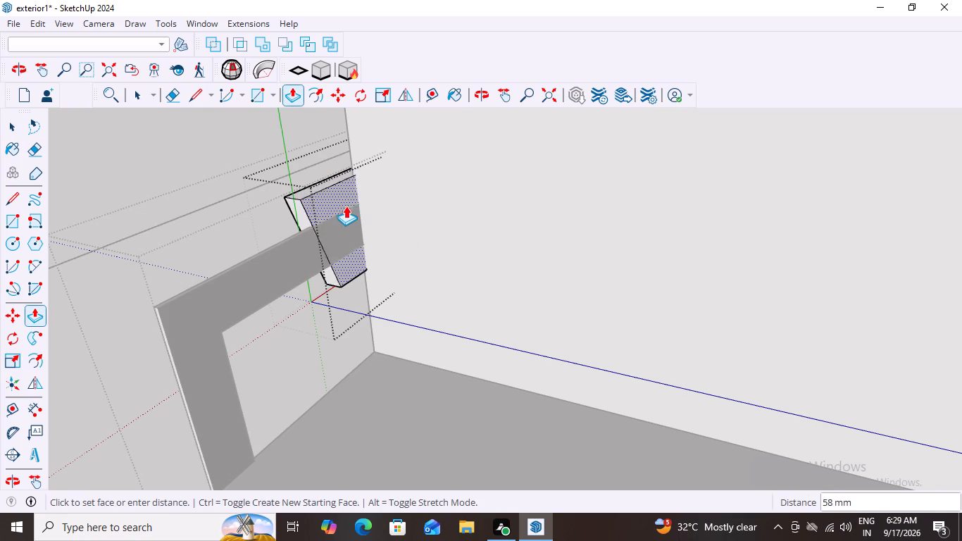
click(347, 207)
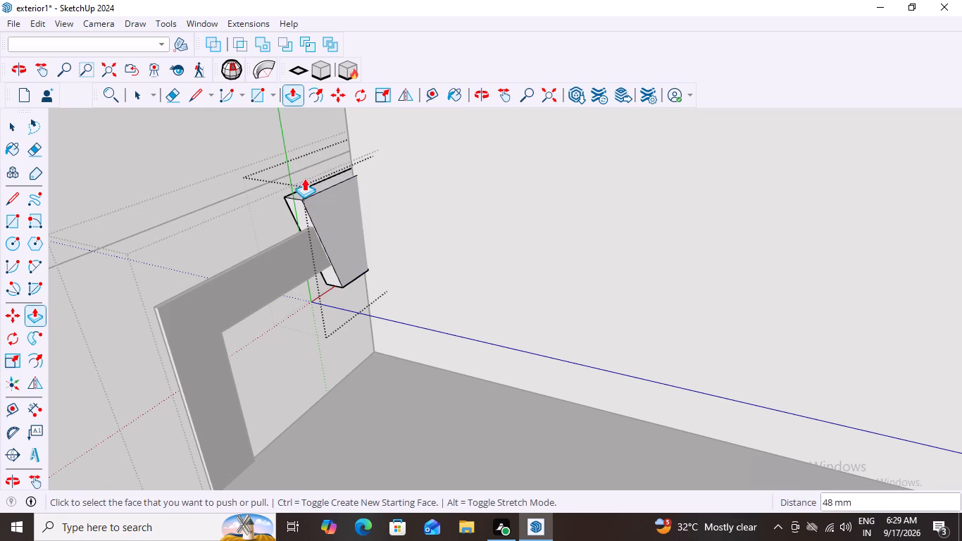
key(space)
click(211, 125)
middle_drag(240, 210, 682, 305)
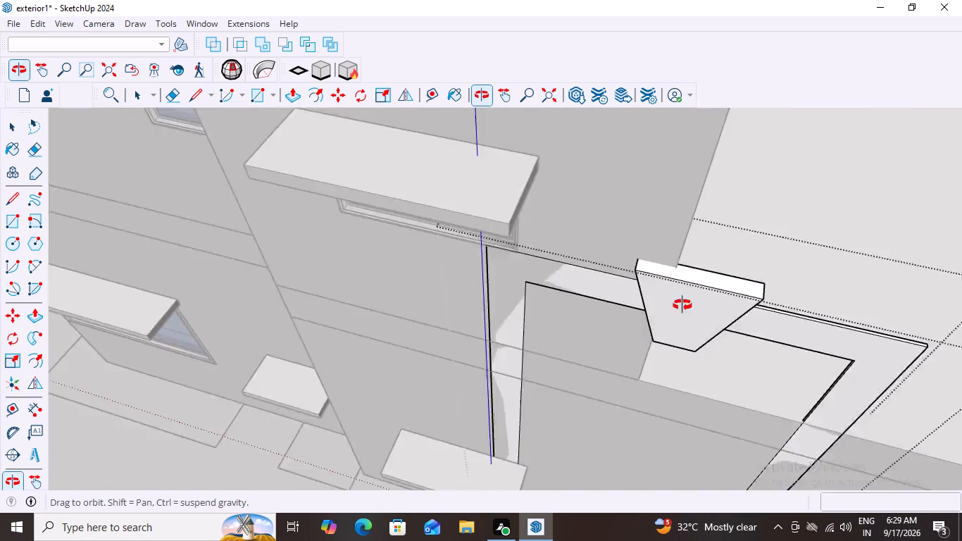
middle_drag(682, 305, 713, 189)
scroll(699, 209, down, 14)
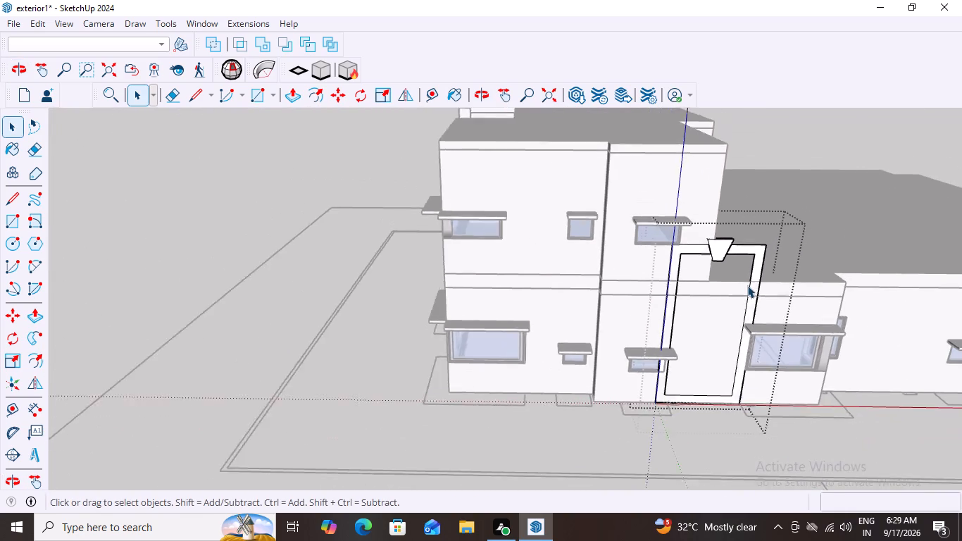
scroll(747, 285, down, 1)
key(space)
double_click(288, 147)
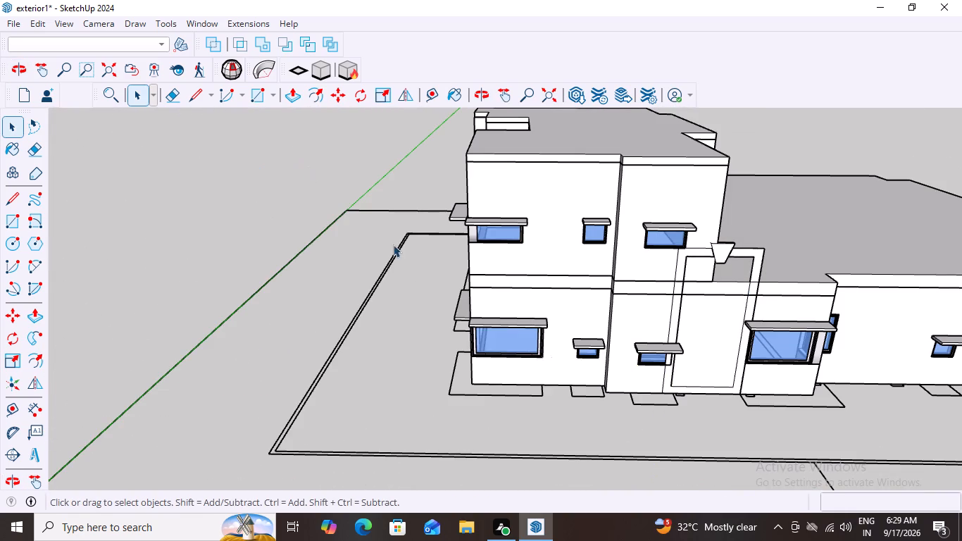
Open the keystone-and-frame surround and its nested frame group, select all the frame's geometry, and step back out to the surround.
middle_drag(957, 409, 677, 320)
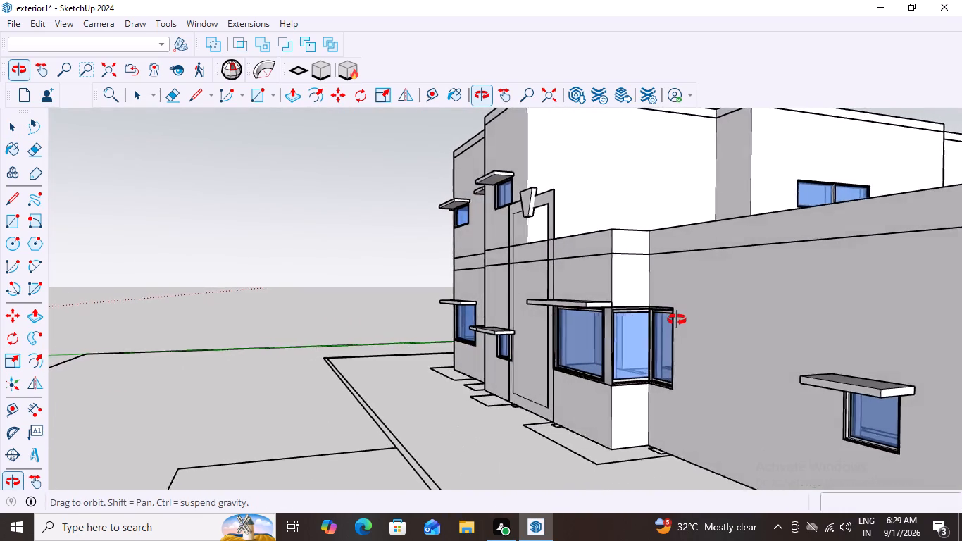
middle_drag(677, 320, 821, 338)
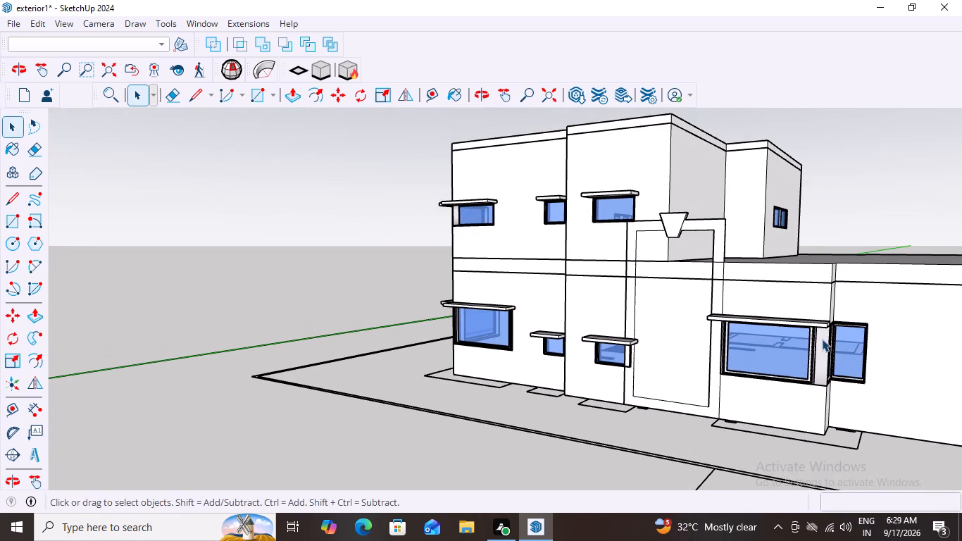
scroll(617, 246, up, 2)
scroll(649, 320, up, 3)
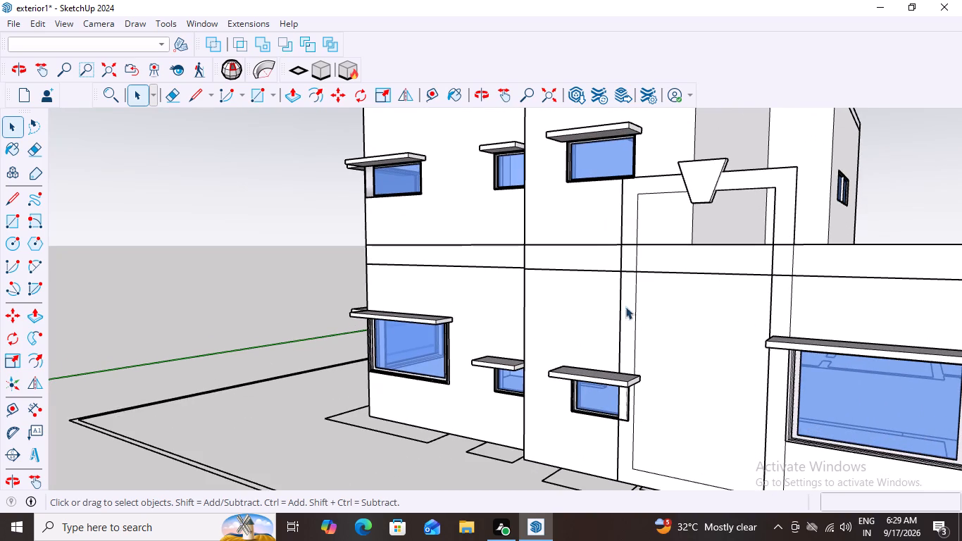
click(630, 299)
click(630, 299)
click(630, 299)
click(630, 299)
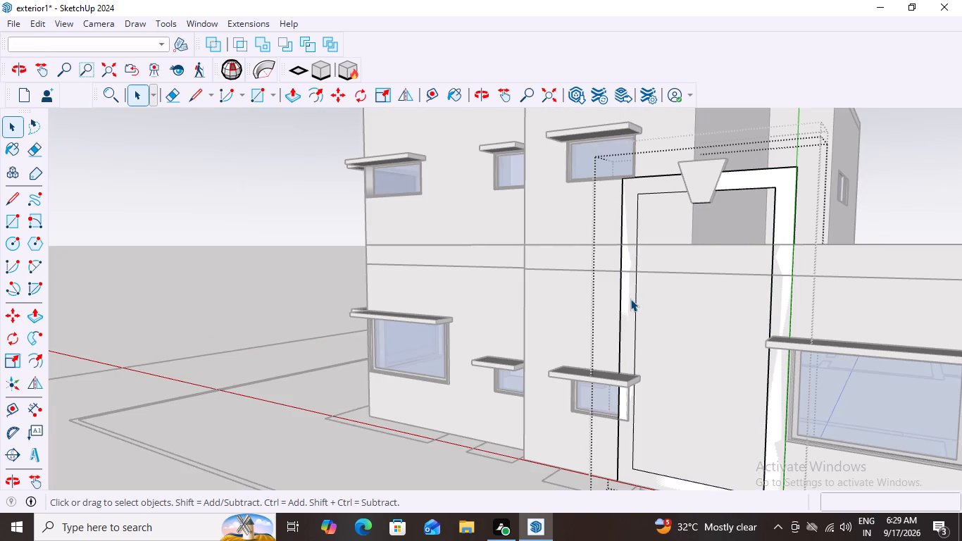
click(630, 299)
scroll(630, 299, down, 8)
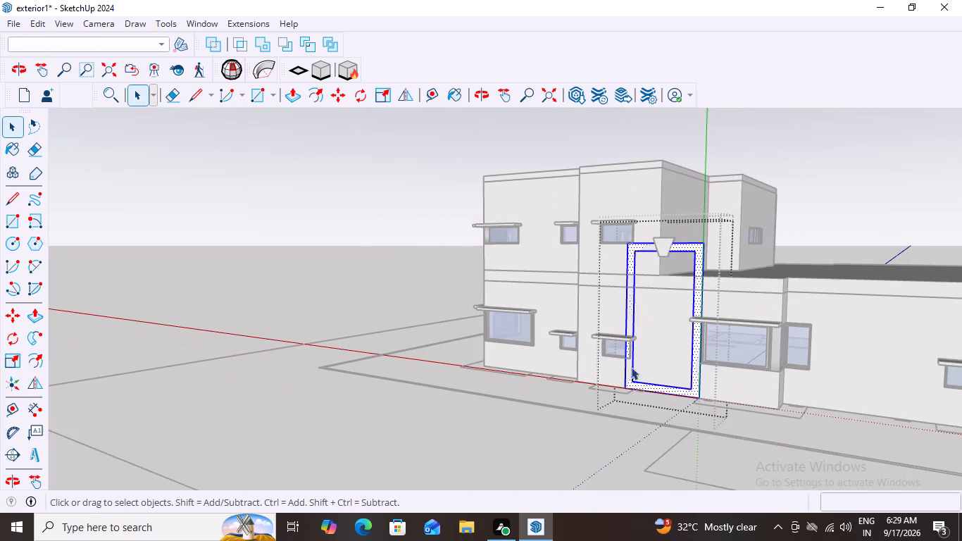
middle_drag(645, 415, 849, 412)
scroll(711, 272, up, 3)
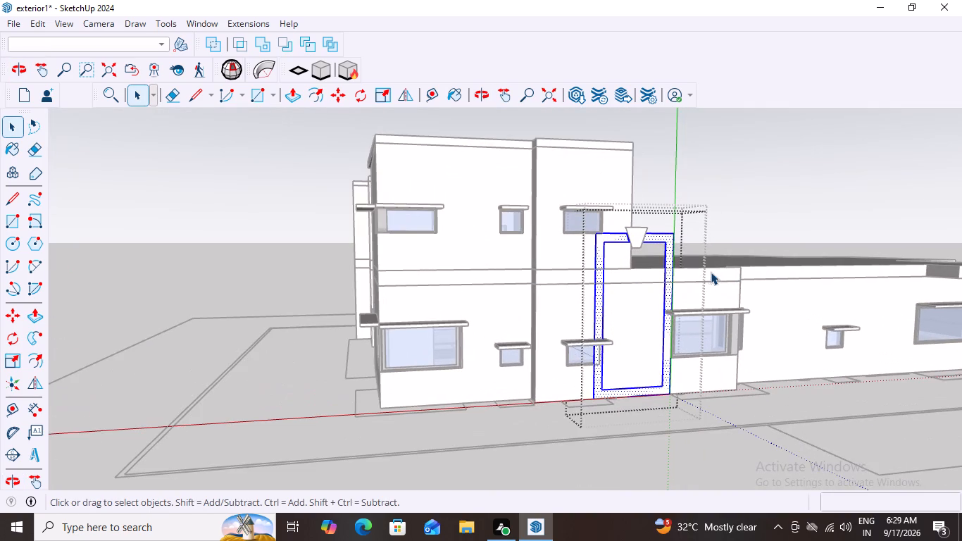
scroll(612, 390, up, 2)
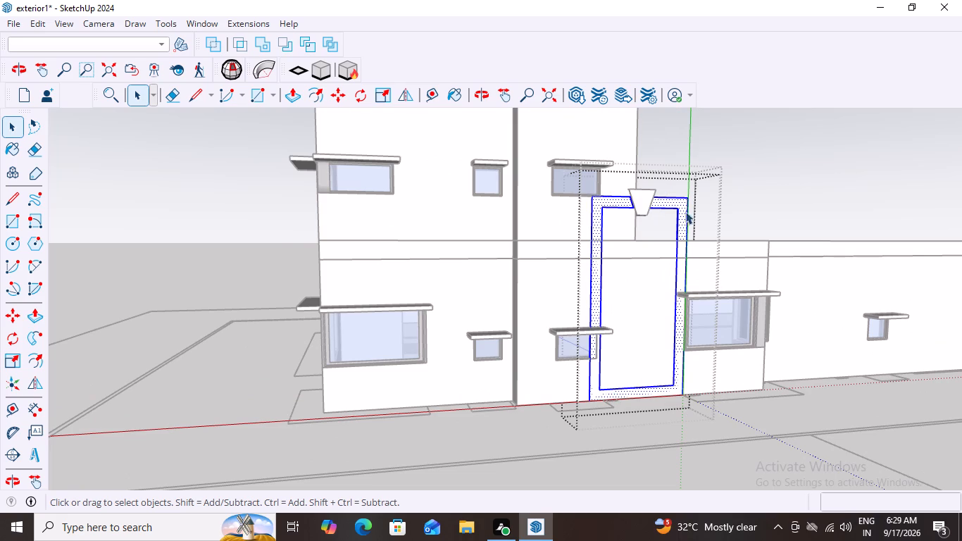
scroll(635, 216, up, 3)
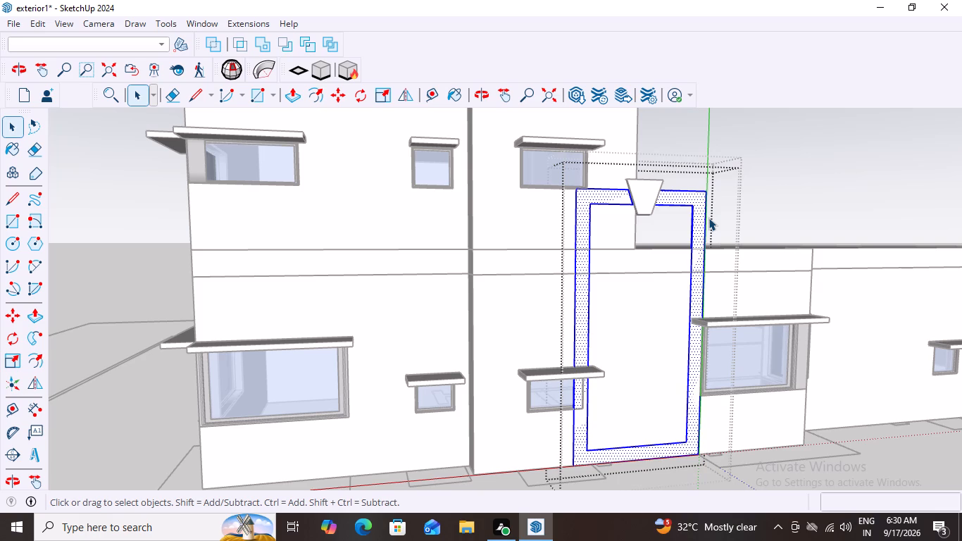
key(Escape)
Inside the surround group, draw a rectangle about 1753 by 3886 mm filling the frame's inner opening, and select its face.
middle_drag(694, 217, 518, 235)
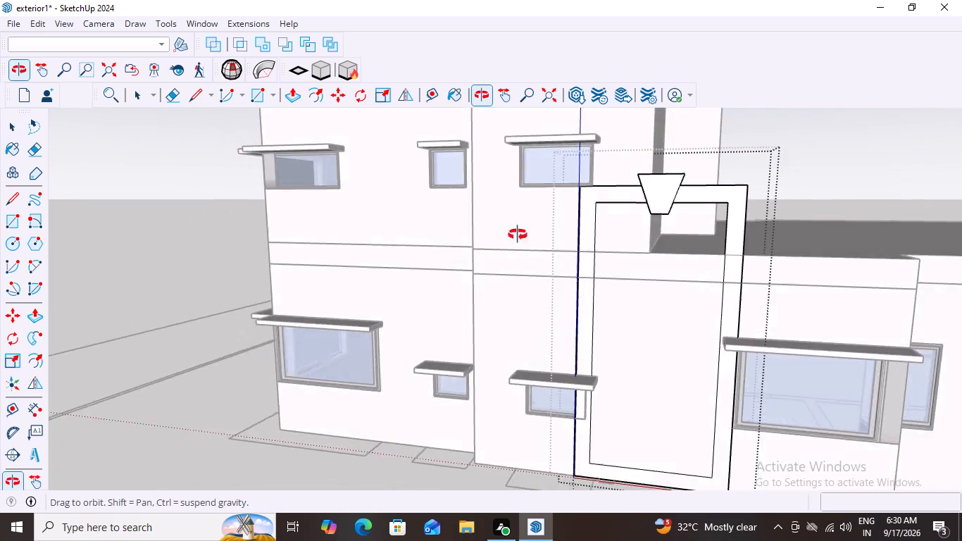
middle_drag(518, 235, 336, 249)
middle_drag(580, 250, 796, 259)
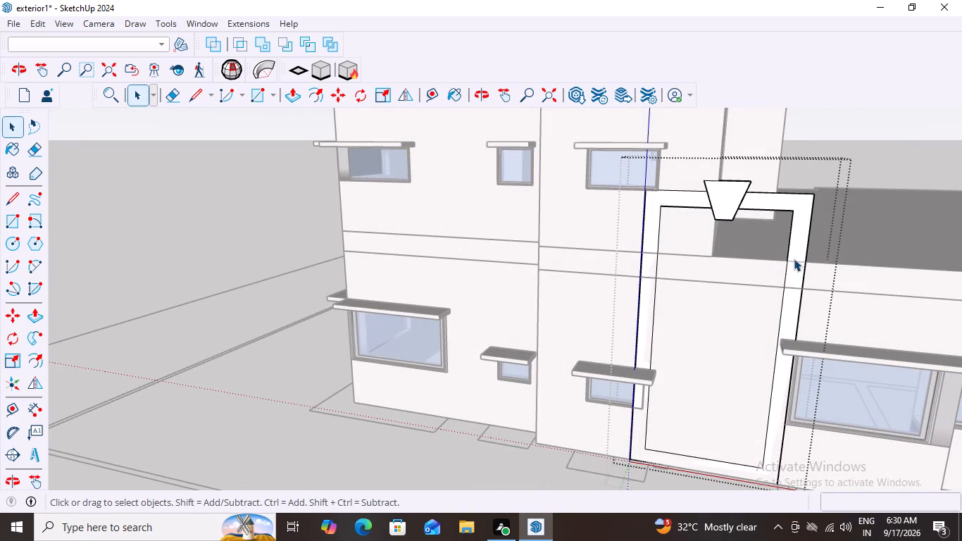
key(space)
middle_drag(739, 272, 793, 281)
scroll(779, 224, up, 2)
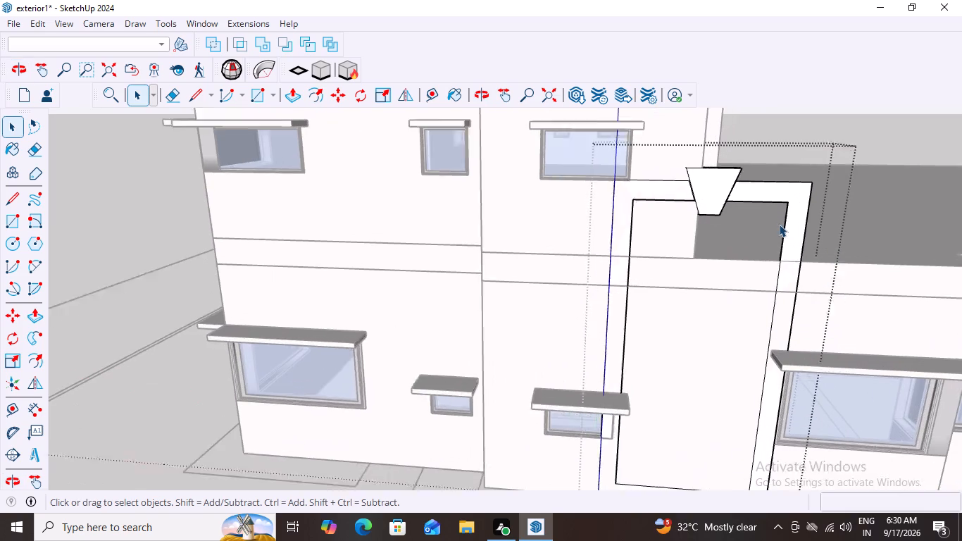
scroll(779, 224, up, 1)
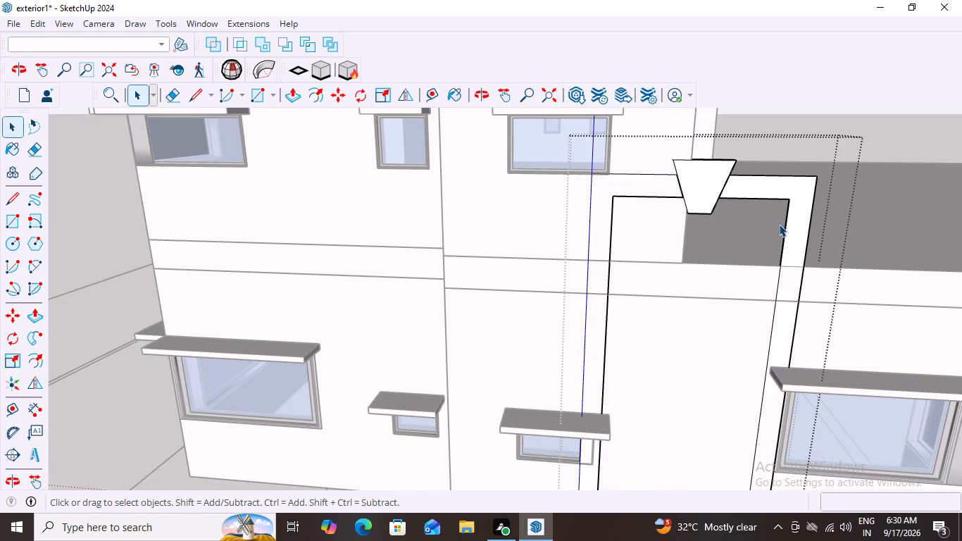
key(r)
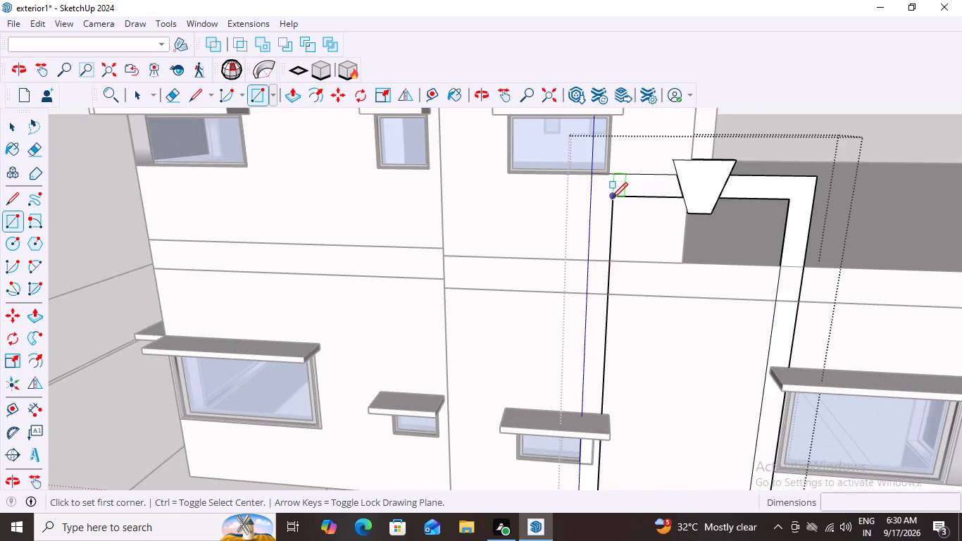
click(611, 199)
scroll(692, 318, down, 7)
scroll(721, 471, up, 6)
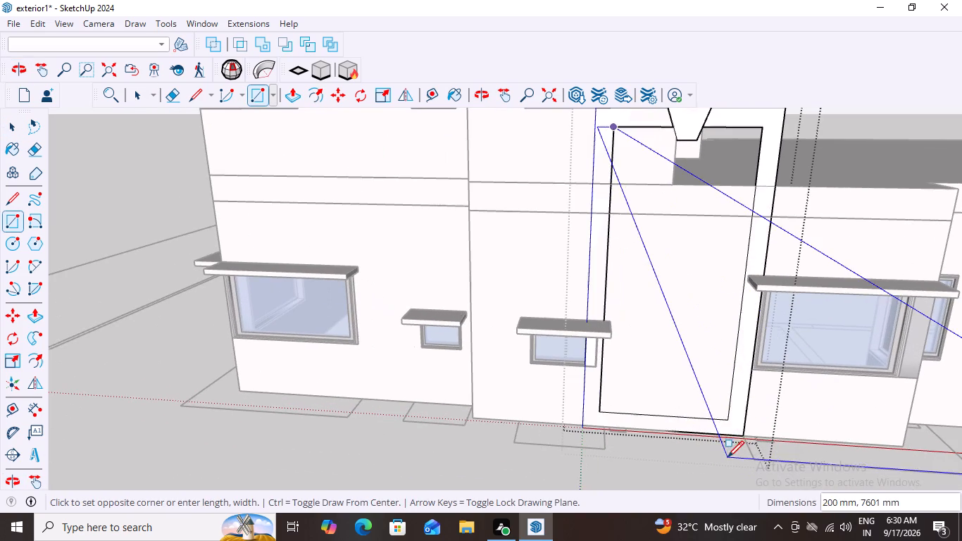
click(726, 419)
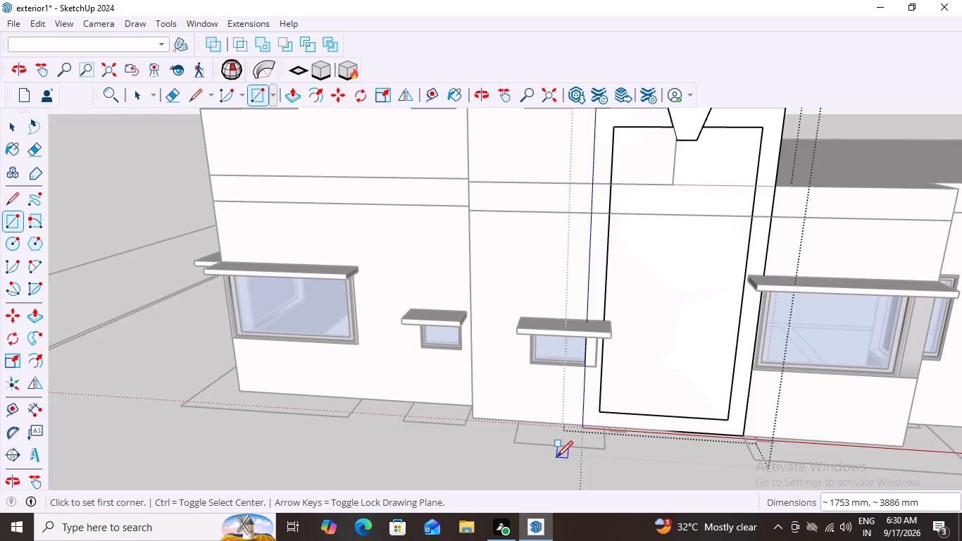
scroll(556, 457, down, 6)
key(space)
click(632, 376)
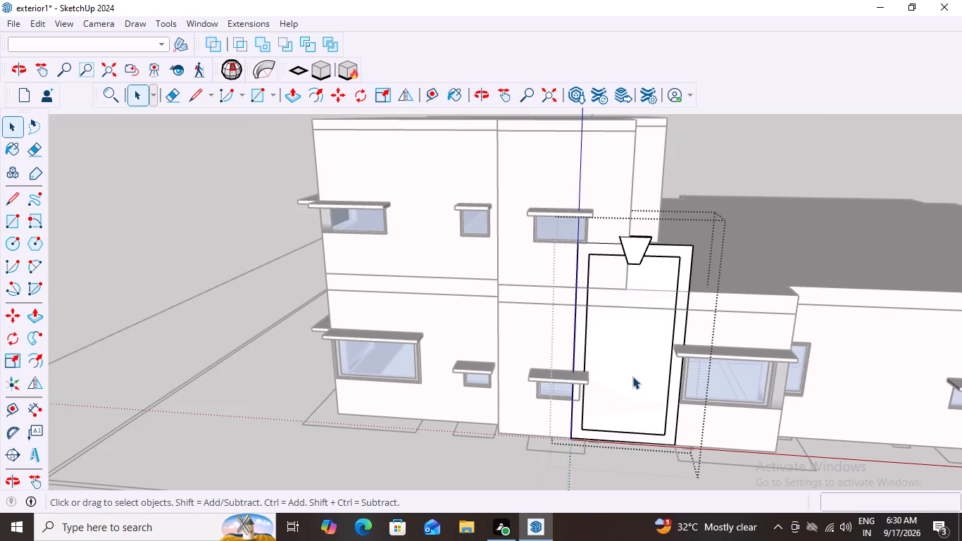
Open the nested frame group, select all of its connected geometry, and bring up the materials library.
scroll(576, 250, up, 2)
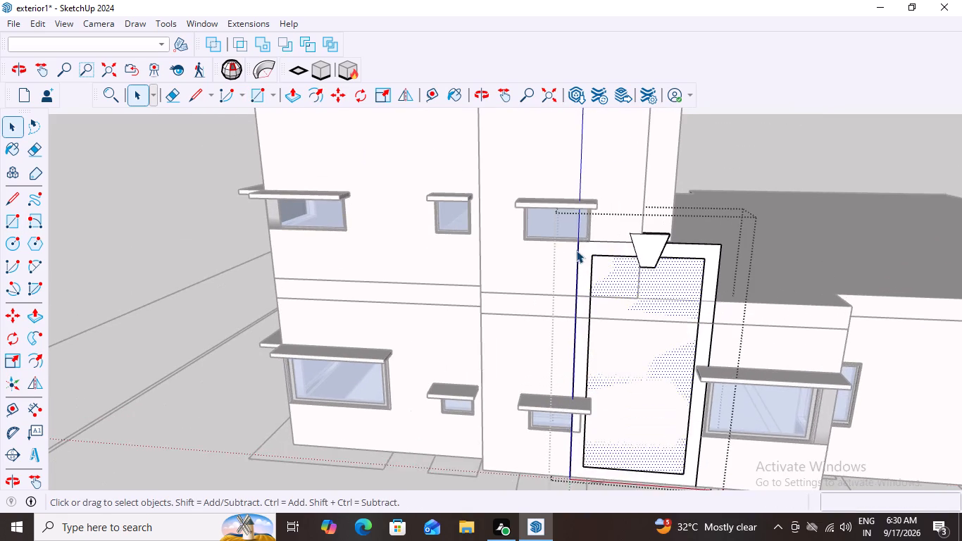
scroll(576, 250, up, 1)
click(619, 243)
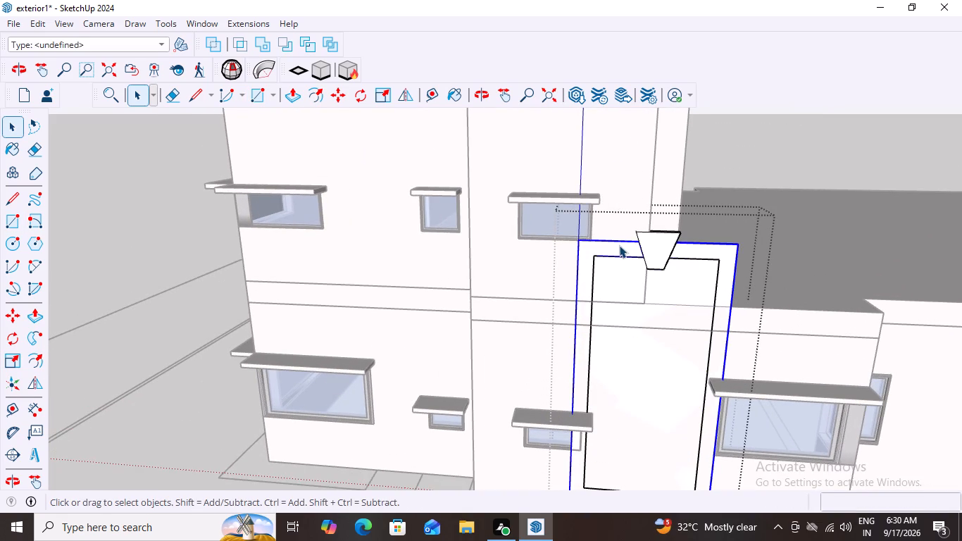
double_click(619, 247)
click(620, 247)
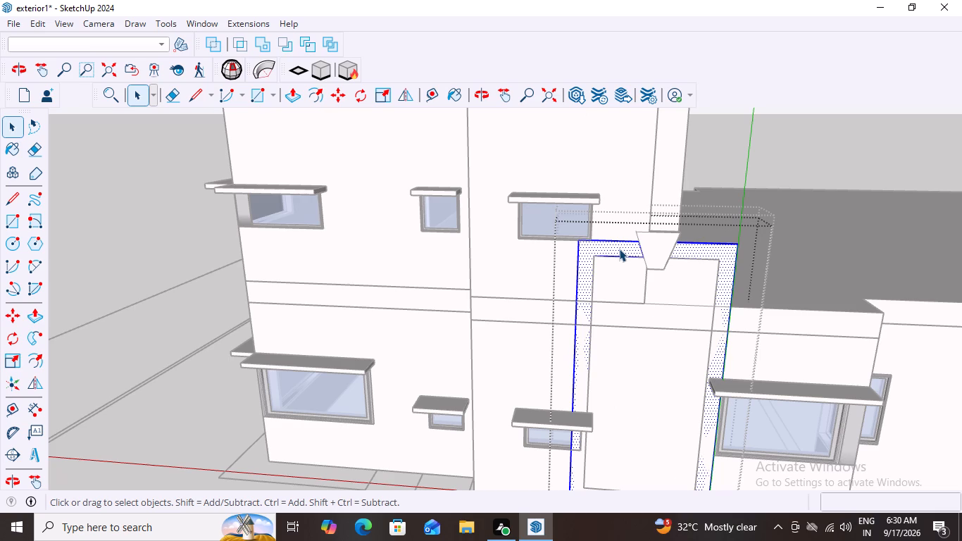
click(199, 25)
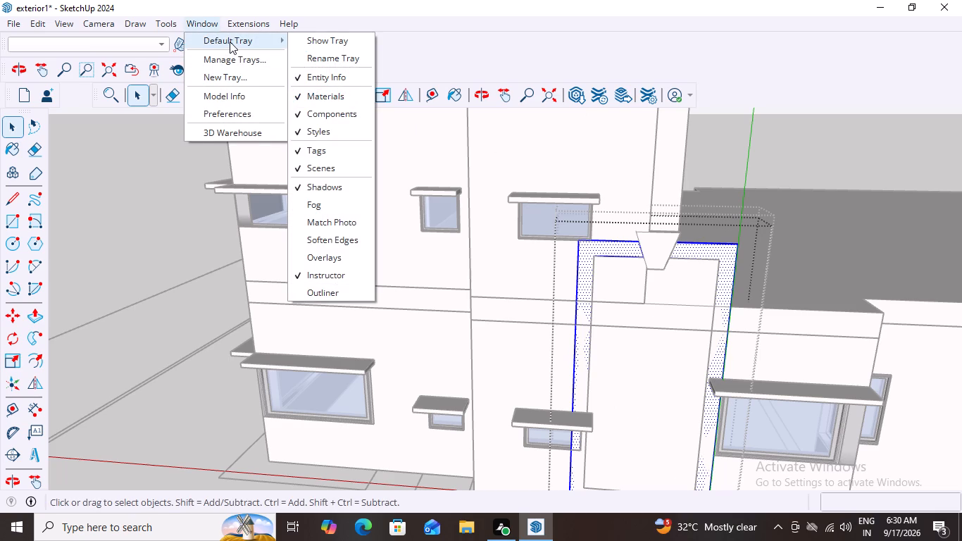
click(230, 41)
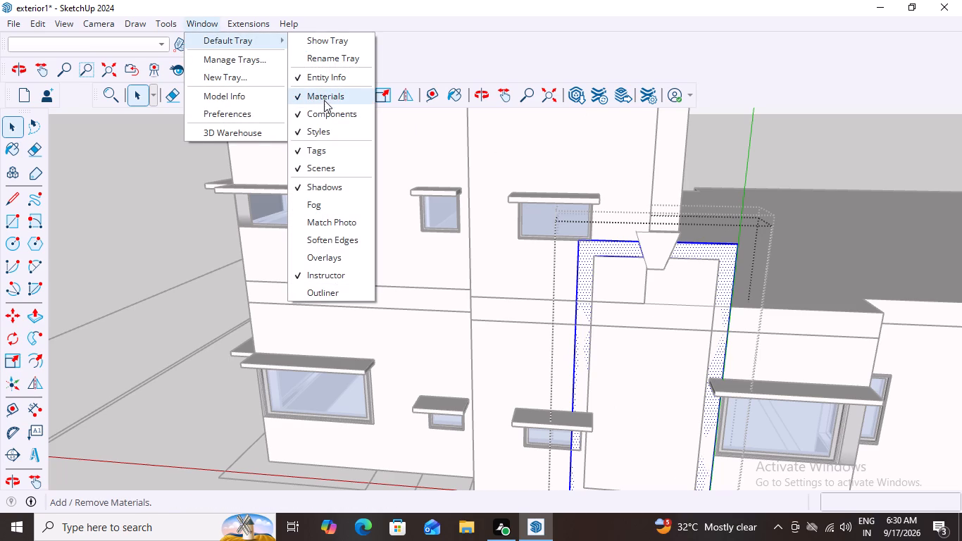
click(332, 94)
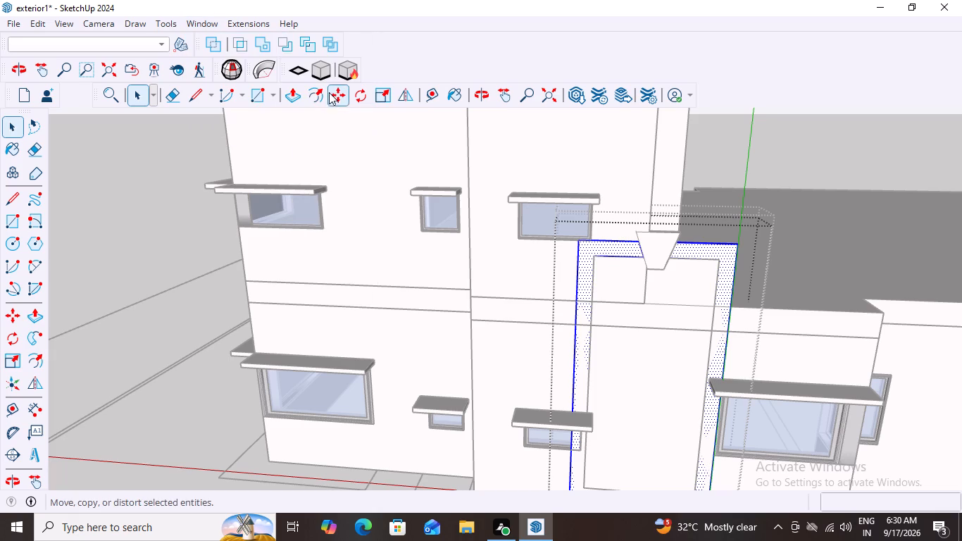
click(215, 25)
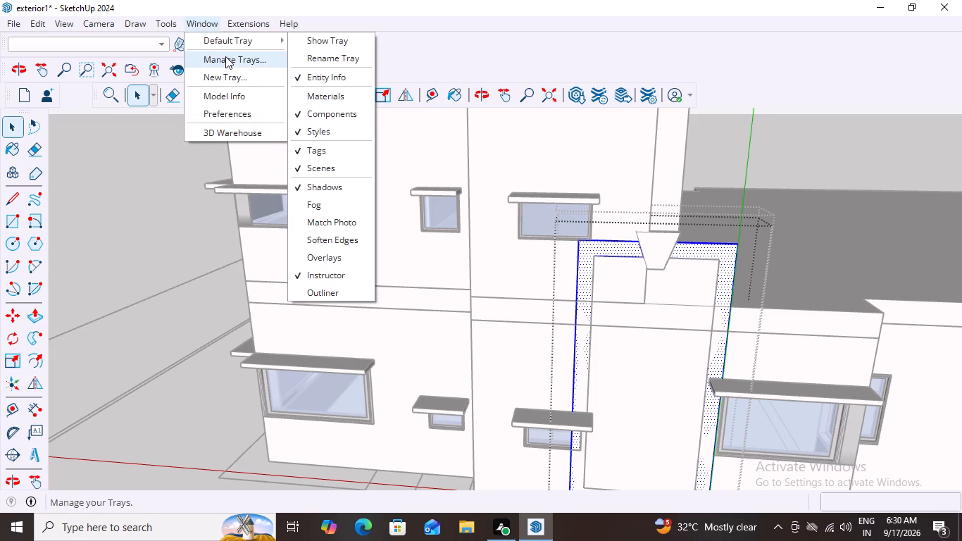
click(323, 94)
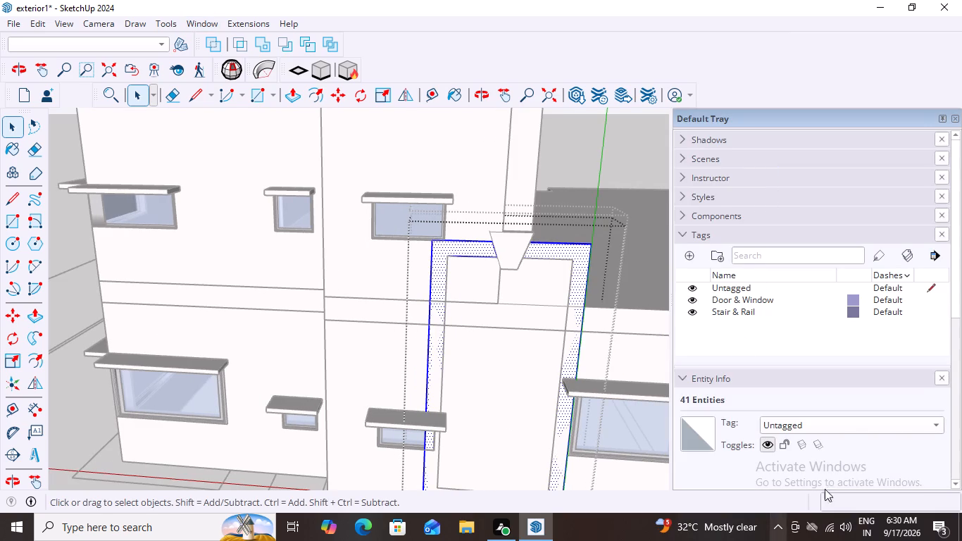
Paint the selected frame geometry with Stone Marble from the Stone collection, hide the materials library, and close the frame group.
scroll(855, 438, down, 12)
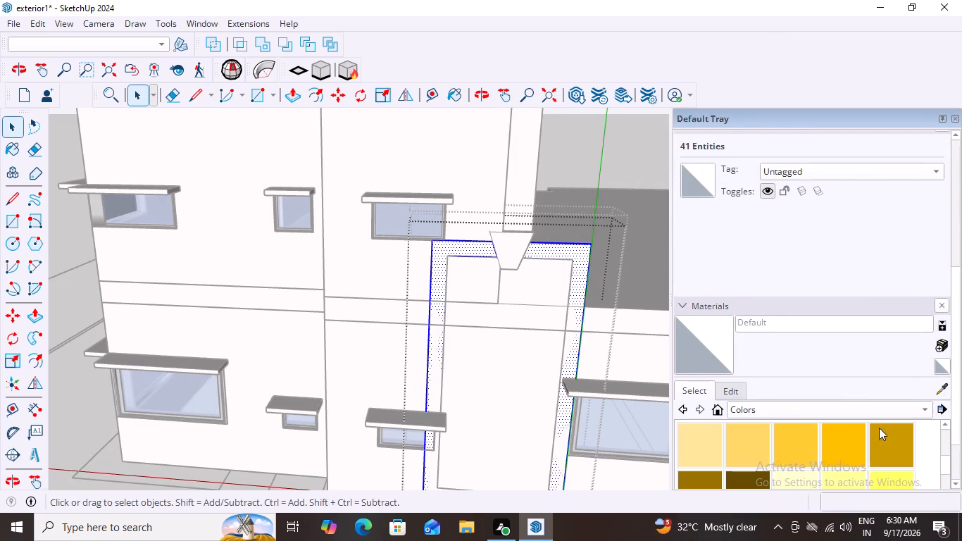
scroll(922, 413, down, 8)
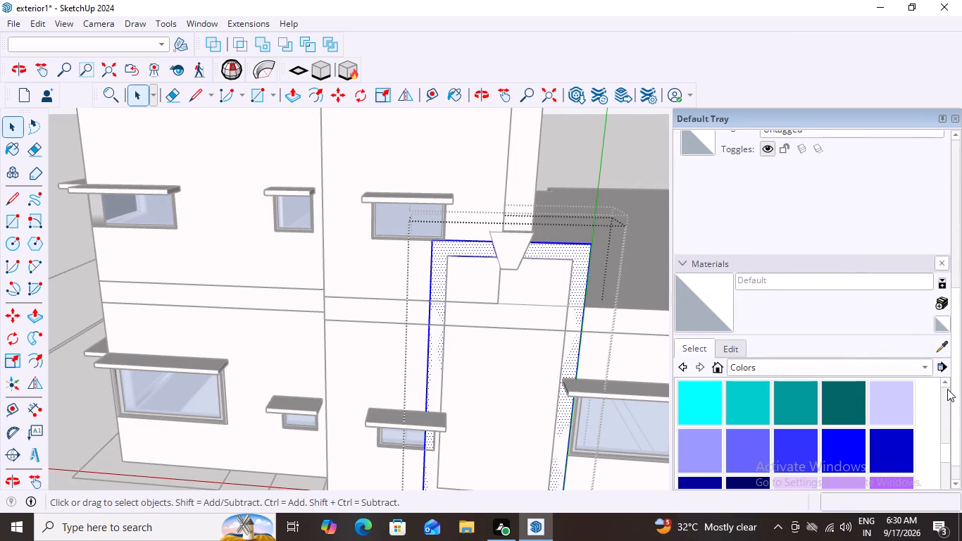
scroll(949, 440, down, 15)
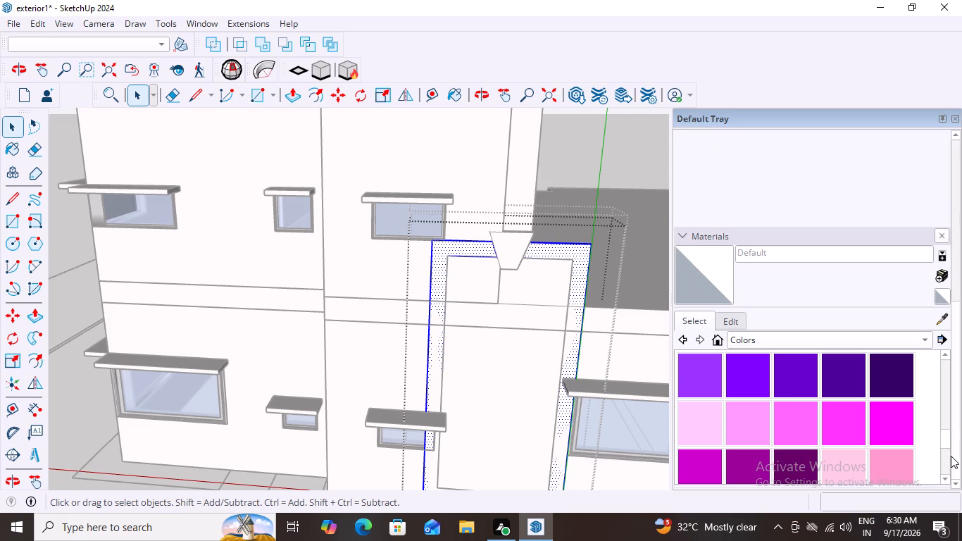
scroll(951, 456, down, 16)
click(928, 340)
scroll(794, 416, down, 2)
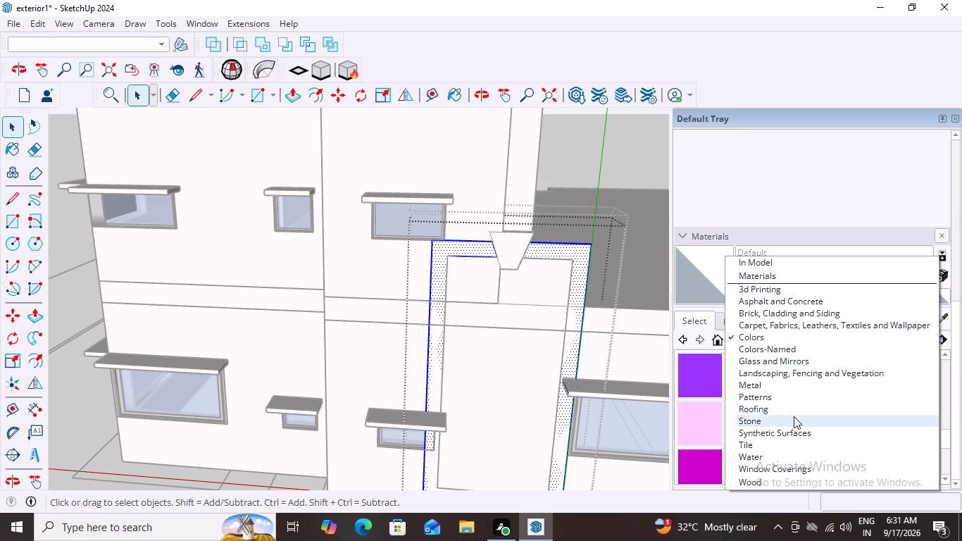
scroll(794, 416, down, 2)
click(756, 421)
scroll(811, 415, down, 3)
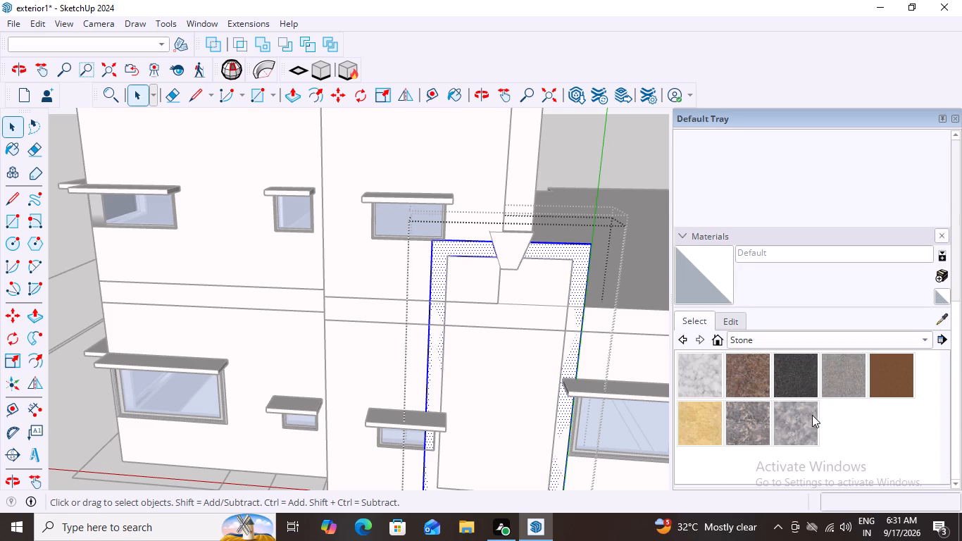
click(751, 418)
click(560, 254)
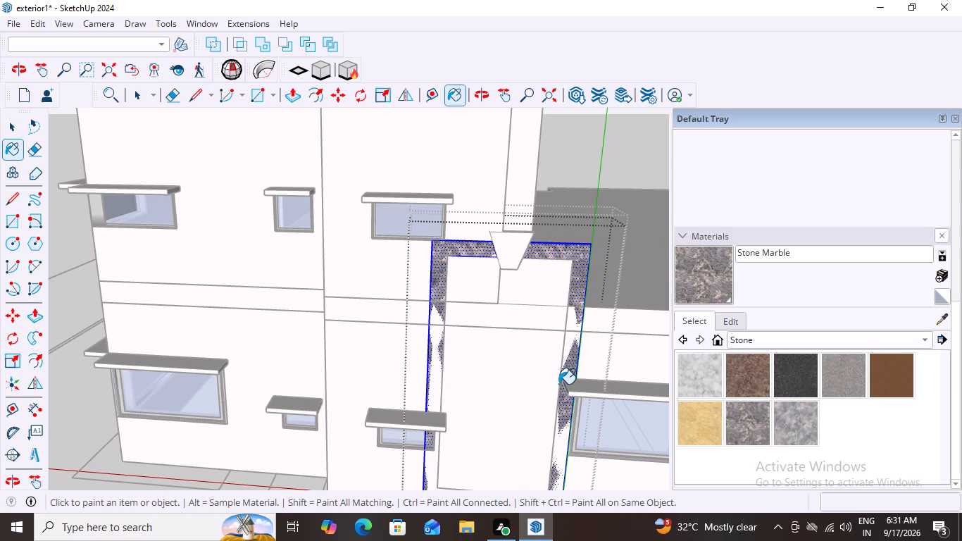
middle_drag(525, 379, 284, 273)
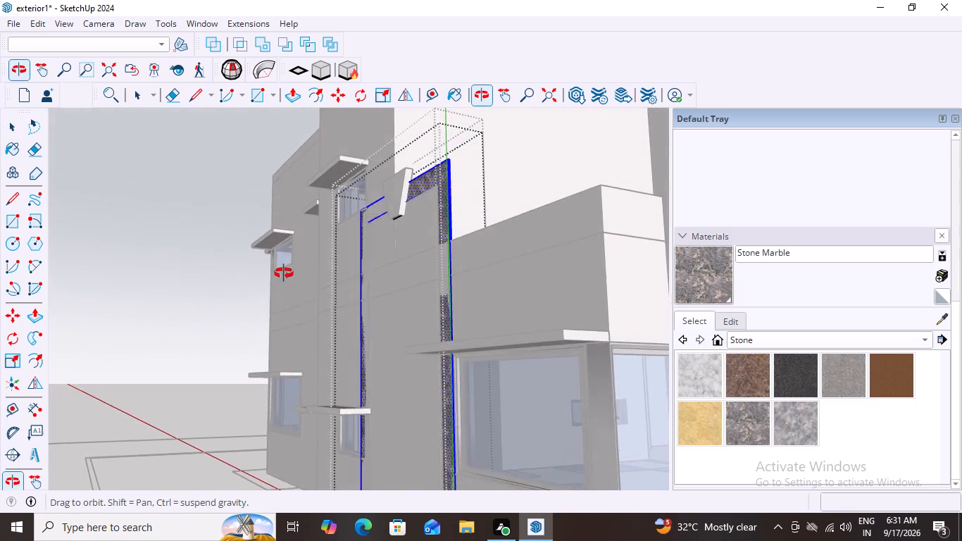
middle_drag(284, 273, 506, 313)
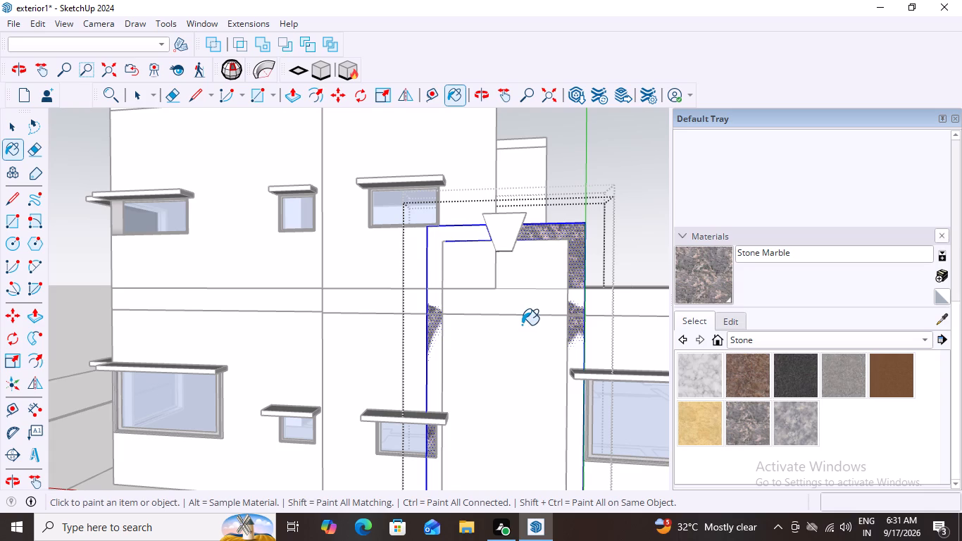
click(956, 115)
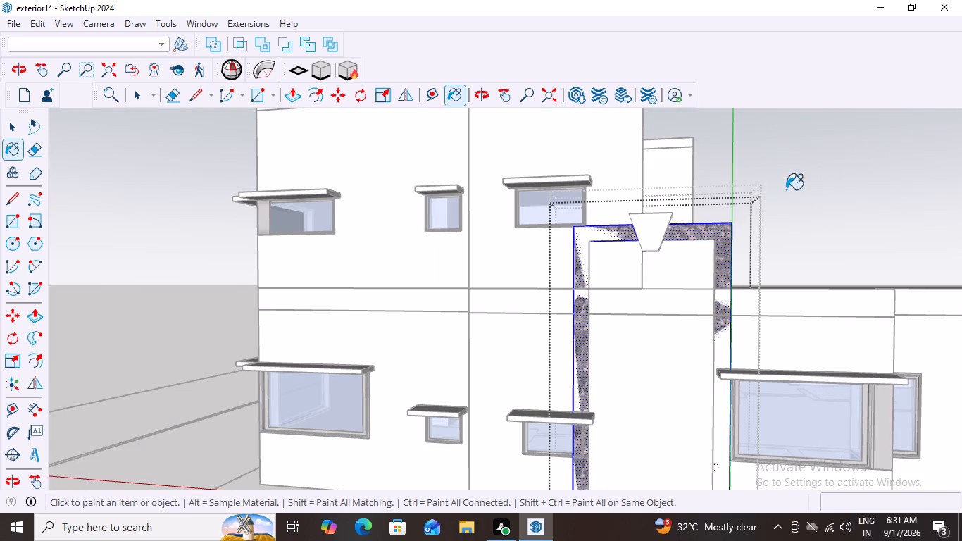
key(space)
click(149, 185)
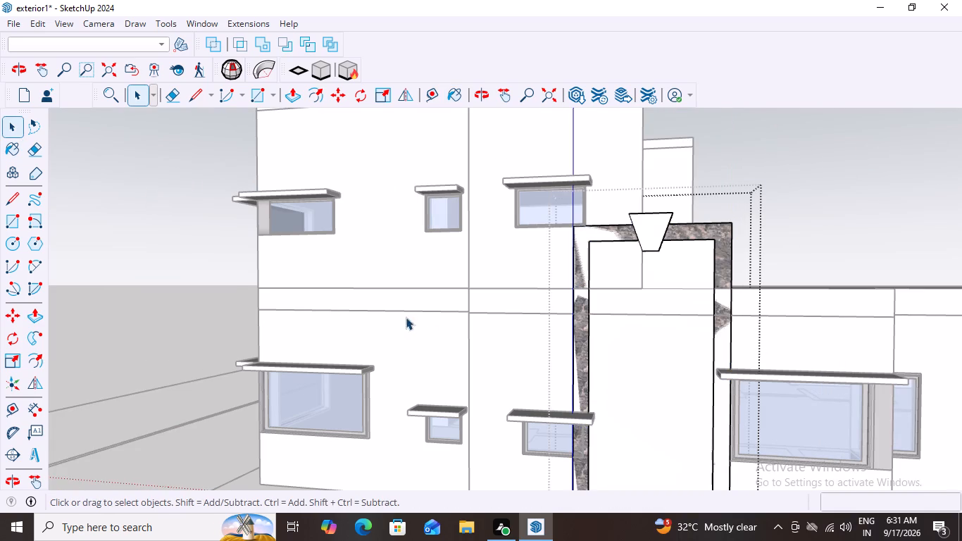
Step out of the keystone-and-frame surround group back to the whole model.
scroll(428, 328, down, 3)
middle_drag(599, 368, 571, 393)
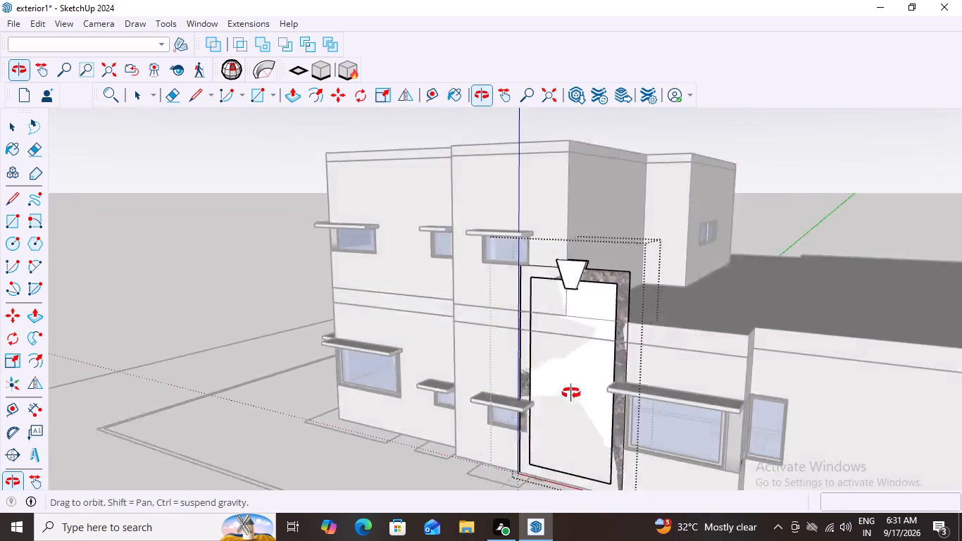
middle_drag(571, 393, 637, 375)
scroll(651, 368, down, 10)
double_click(706, 211)
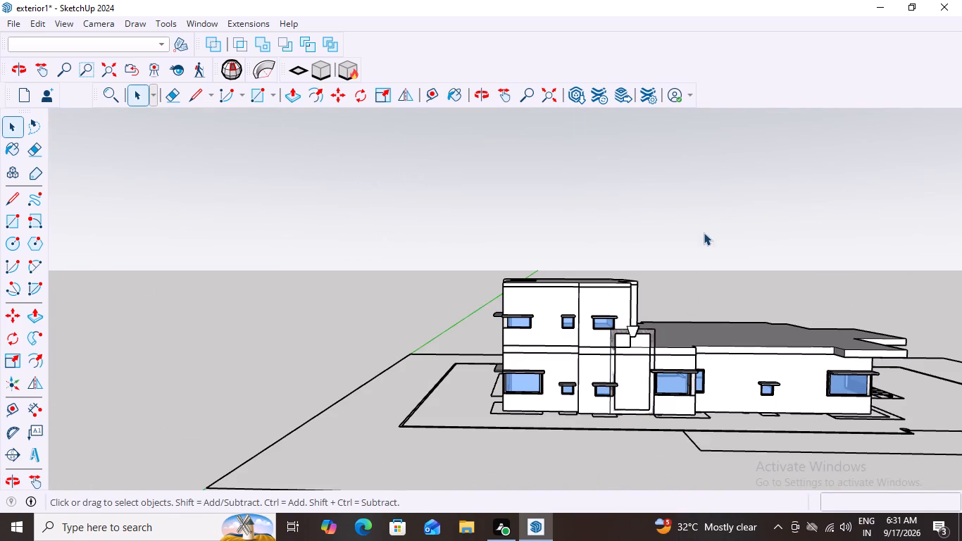
Open the nested frame group, push/pull the marble frame's face outward from the wall by about 64 mm, and close the frame group.
middle_drag(647, 382, 666, 380)
scroll(637, 393, up, 11)
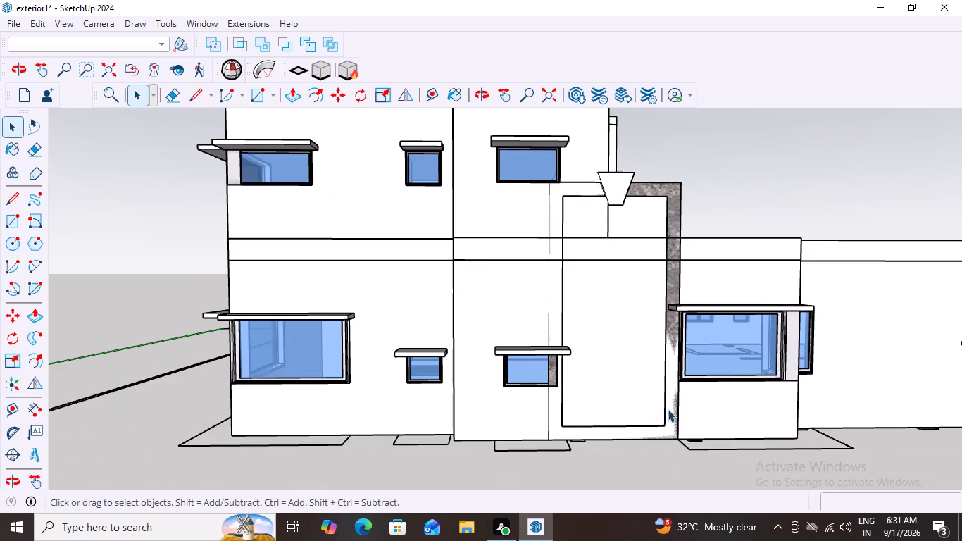
middle_drag(682, 399, 494, 418)
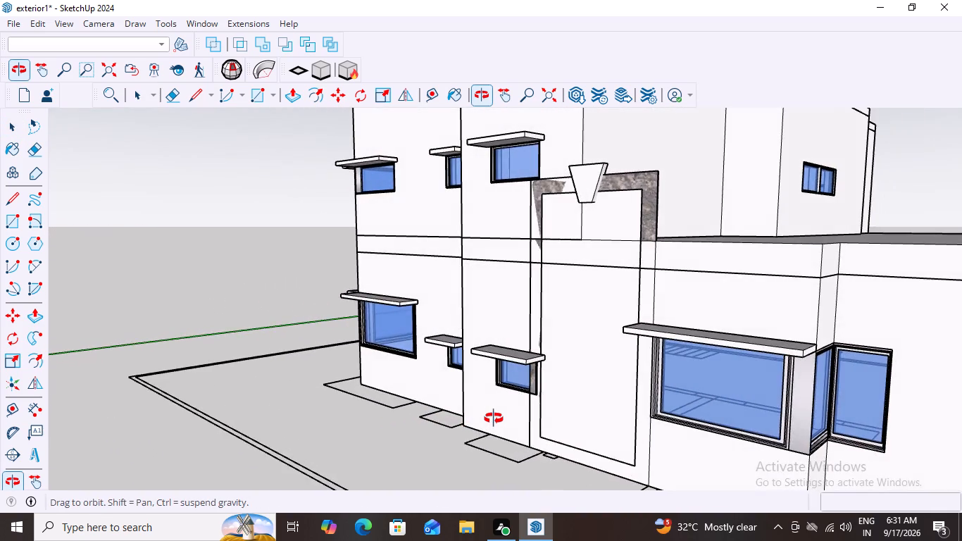
middle_drag(494, 418, 416, 428)
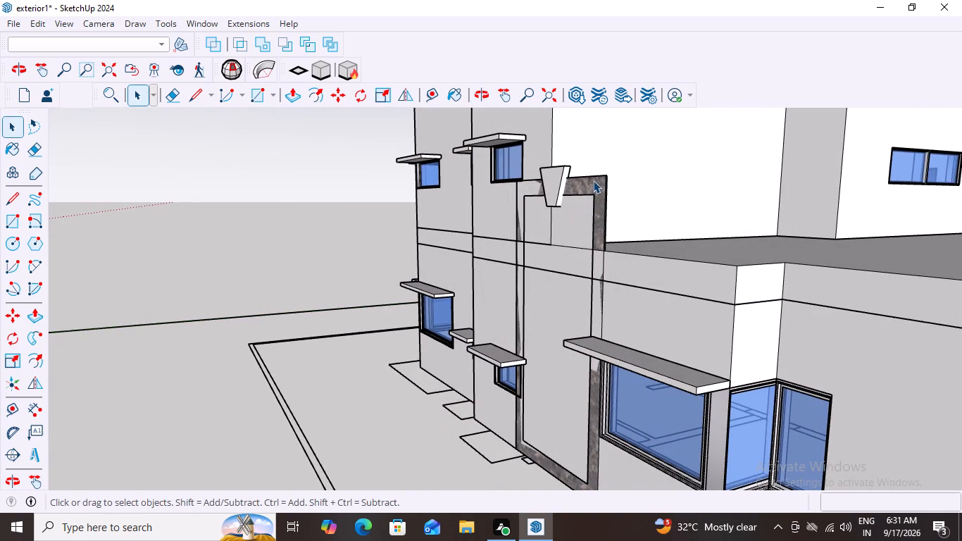
double_click(593, 180)
click(583, 186)
click(583, 186)
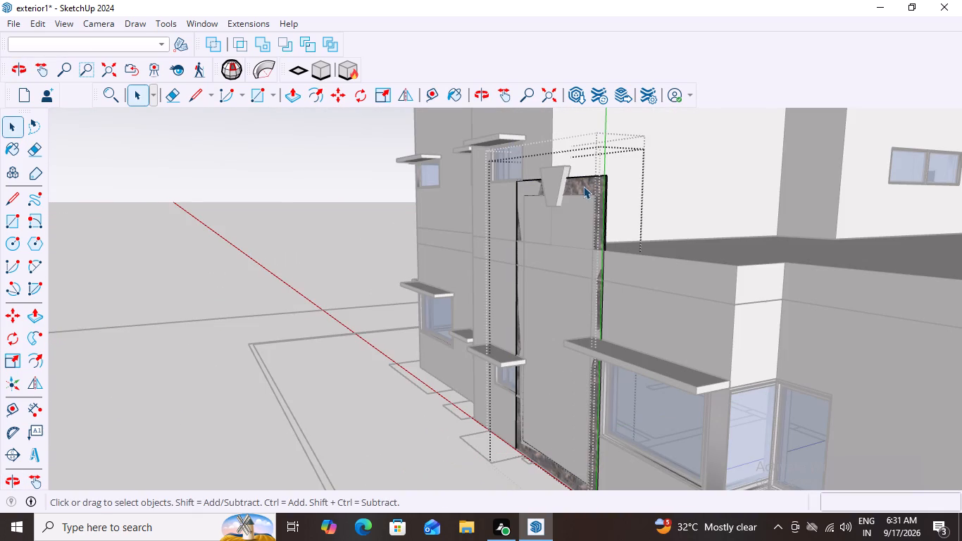
click(583, 186)
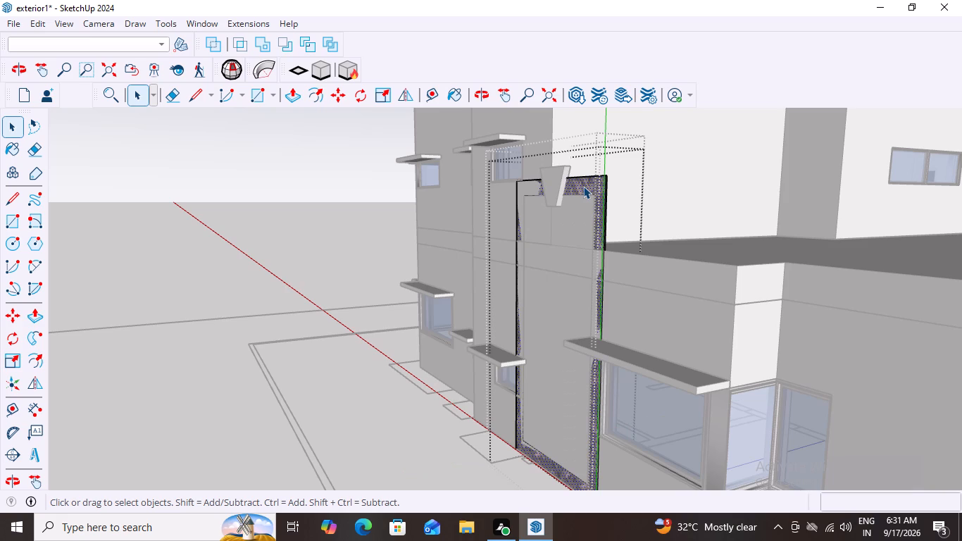
key(p)
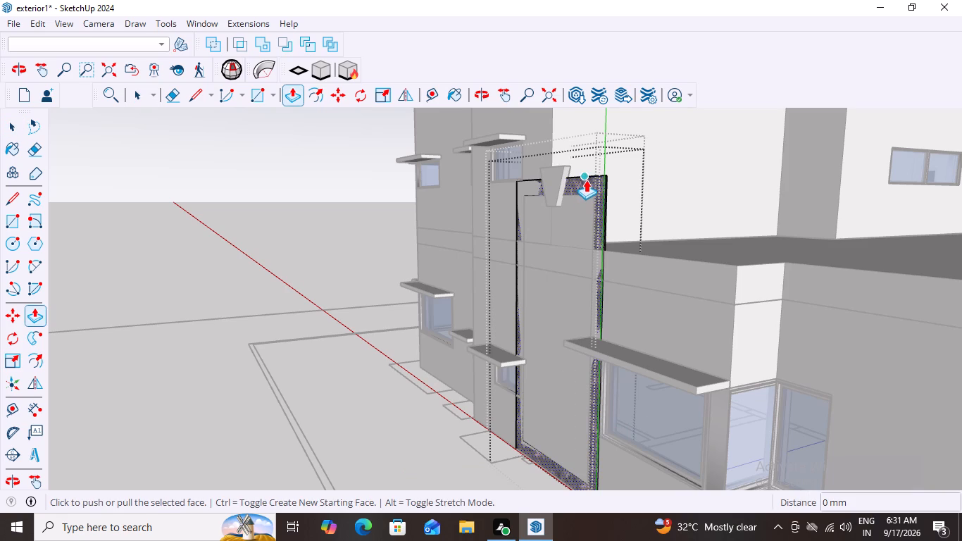
click(587, 178)
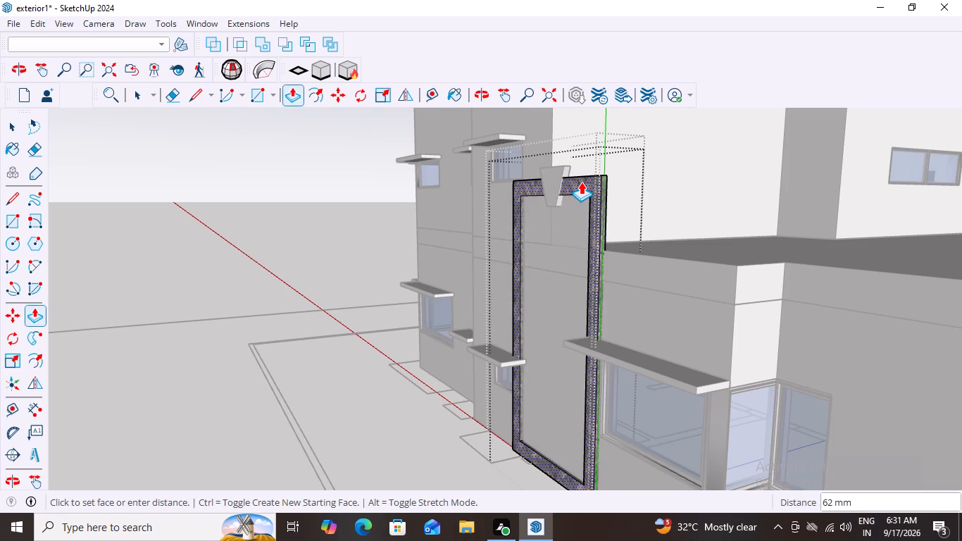
middle_drag(581, 182, 494, 209)
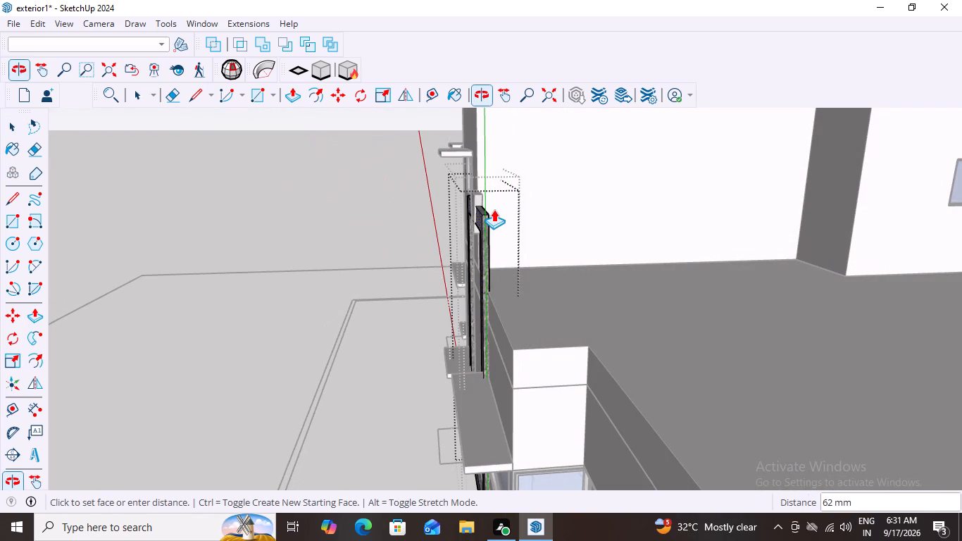
middle_drag(475, 216, 557, 218)
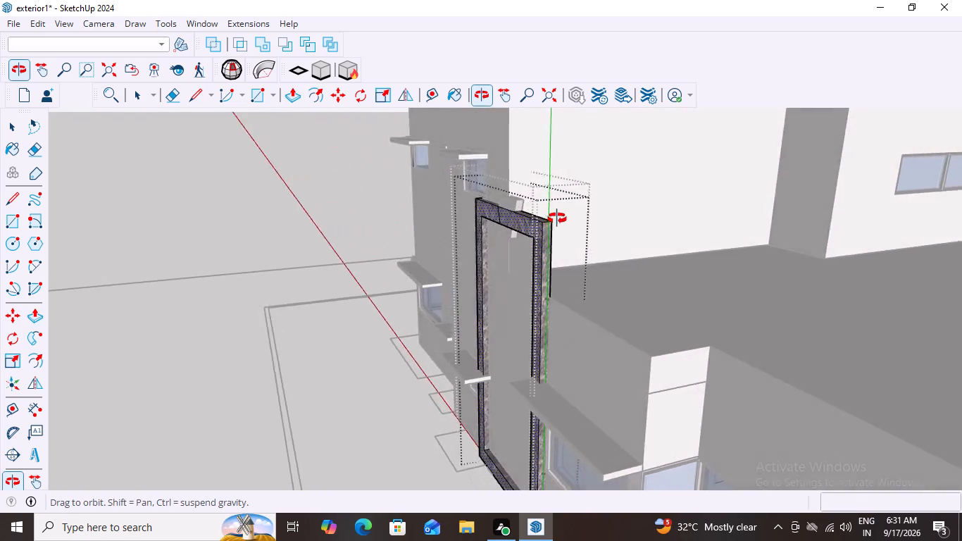
middle_drag(557, 218, 605, 201)
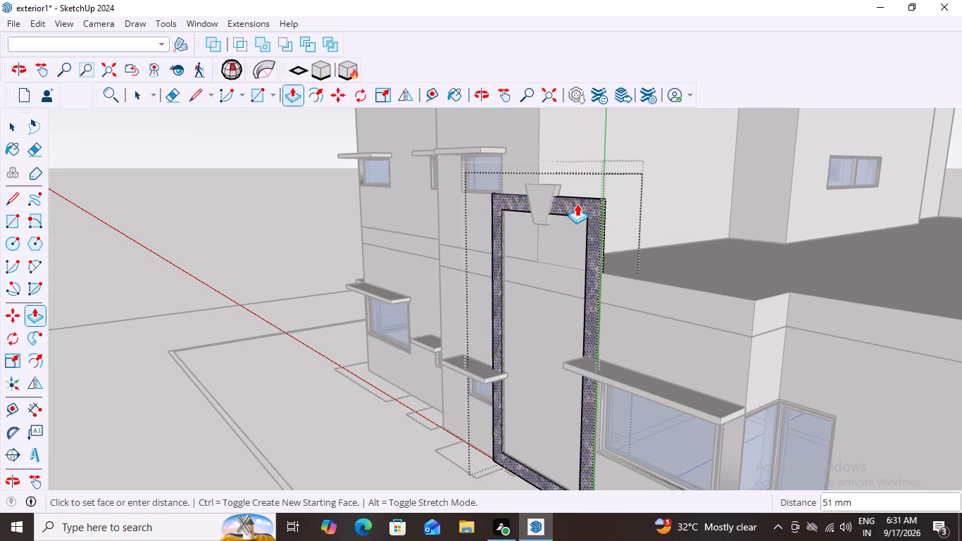
click(576, 204)
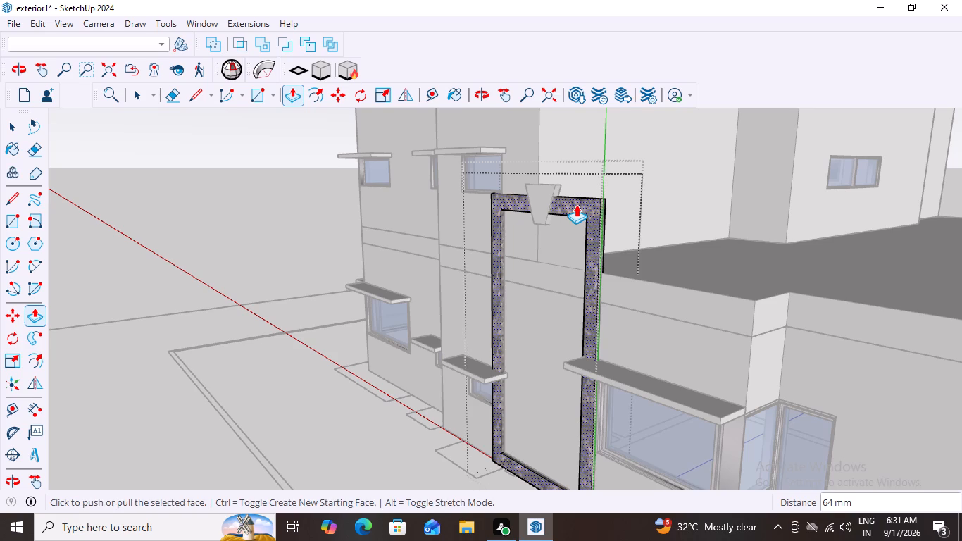
key(space)
click(270, 188)
Close the keystone-and-frame surround group and return to the whole model.
middle_drag(330, 283, 549, 237)
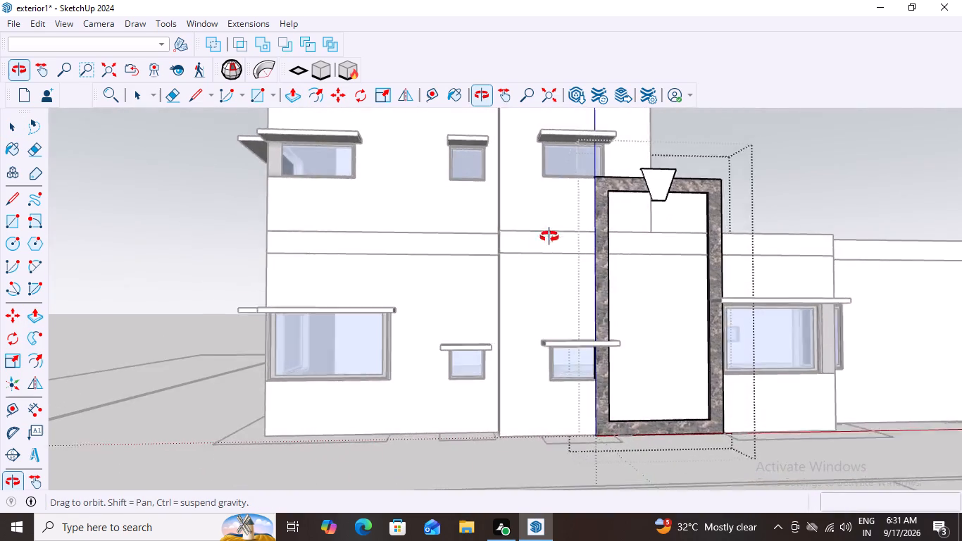
middle_drag(549, 237, 520, 290)
scroll(674, 244, up, 1)
middle_drag(646, 239, 877, 213)
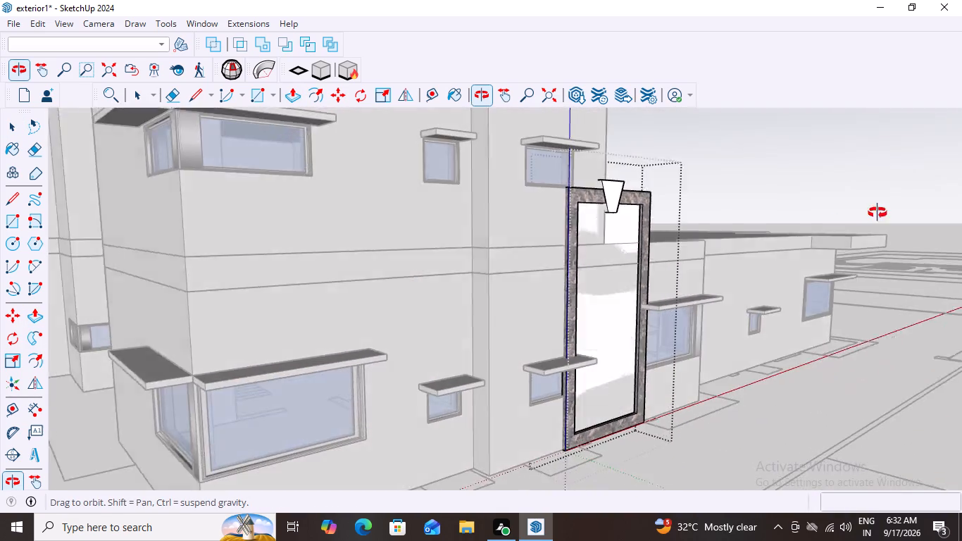
middle_drag(877, 213, 426, 213)
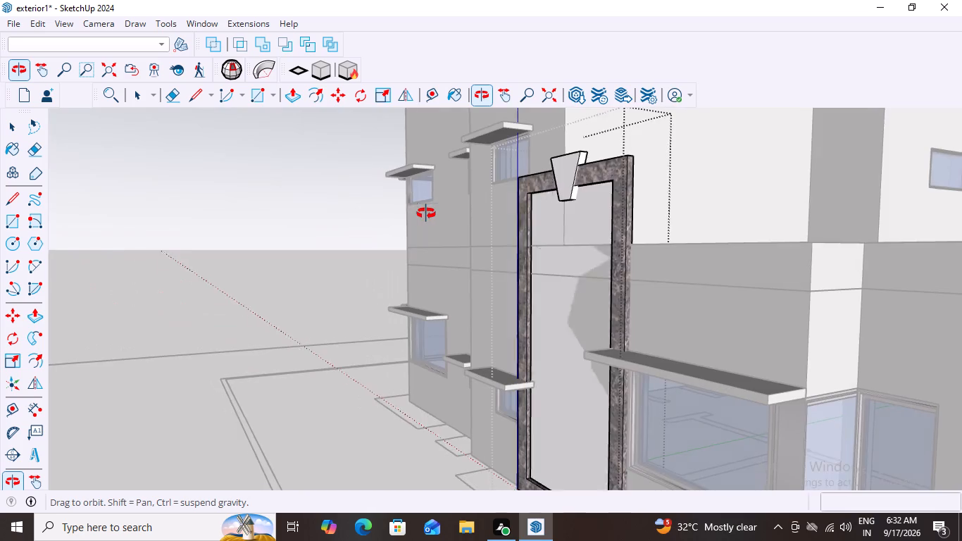
middle_drag(426, 213, 694, 242)
scroll(694, 243, down, 10)
double_click(327, 130)
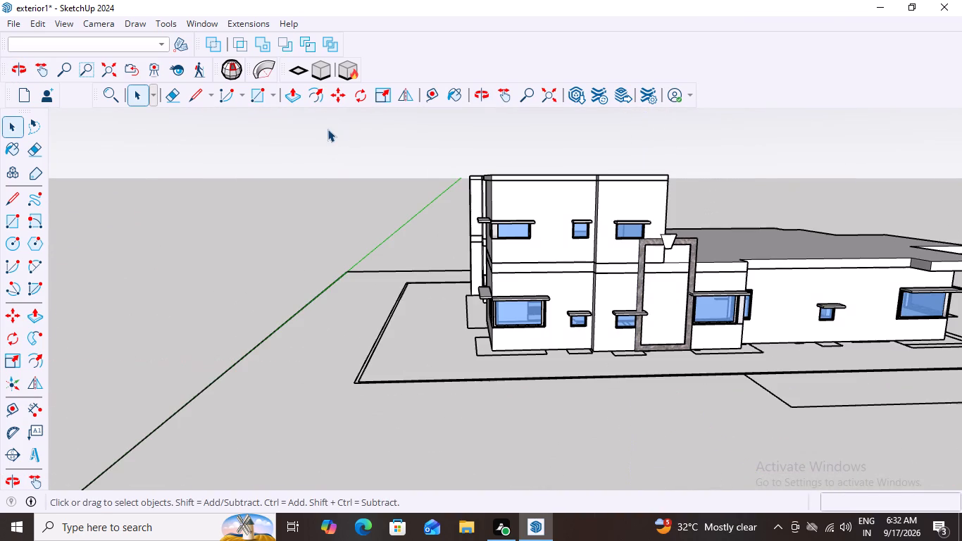
Examine how the marble surround sits against the facade and the window canopies on either side of it.
middle_drag(708, 308, 558, 242)
scroll(604, 321, up, 3)
scroll(608, 321, down, 14)
middle_drag(676, 251, 721, 313)
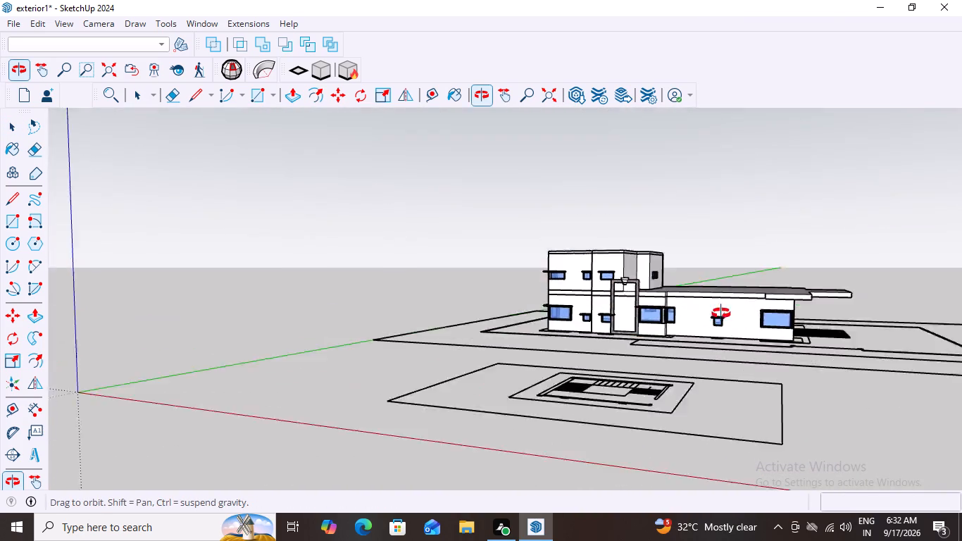
middle_drag(721, 313, 787, 381)
scroll(625, 305, up, 13)
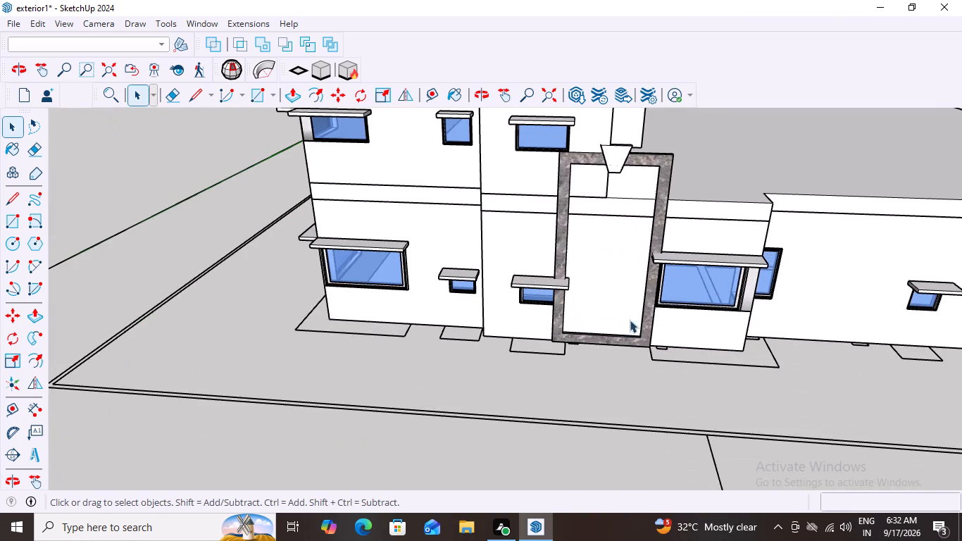
middle_drag(637, 313, 815, 237)
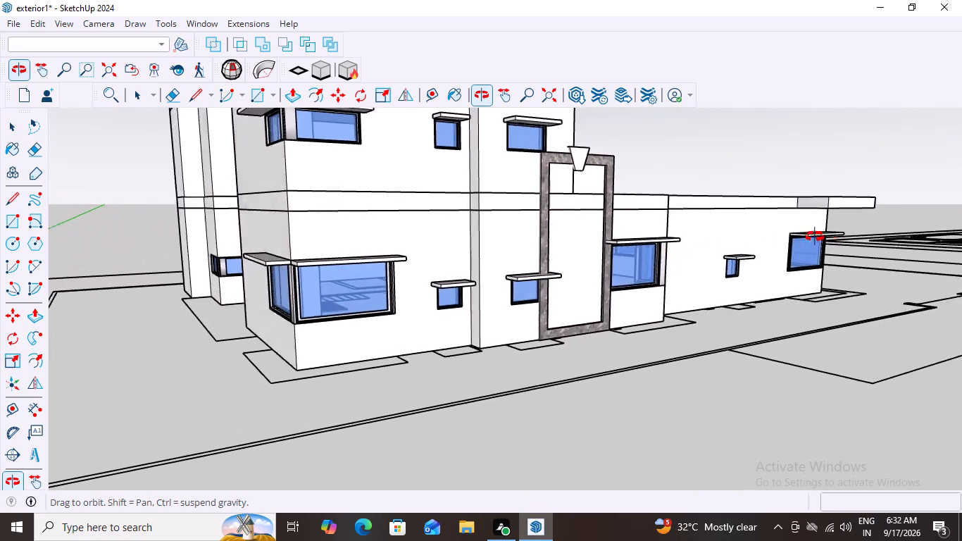
middle_drag(815, 237, 836, 228)
middle_drag(525, 282, 559, 288)
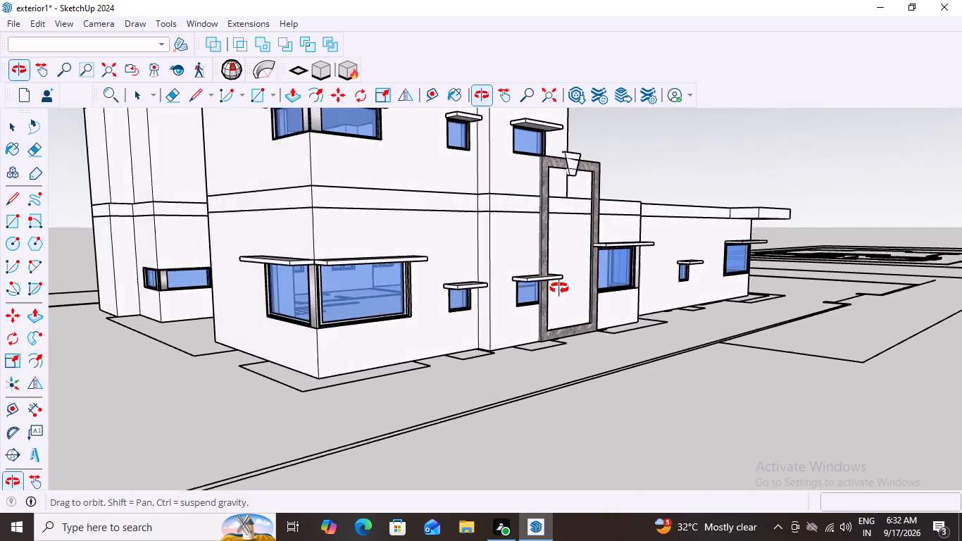
middle_drag(559, 288, 561, 288)
scroll(546, 299, up, 11)
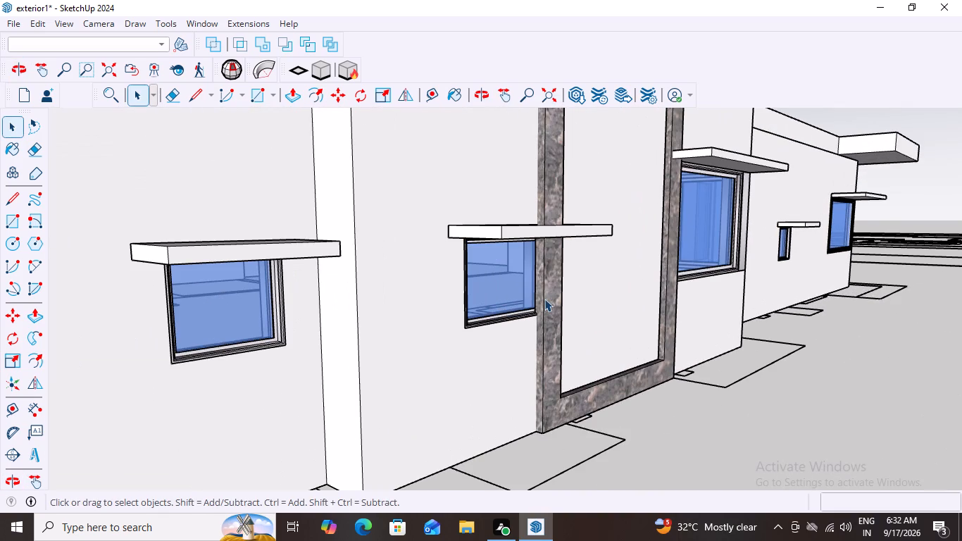
middle_drag(594, 276, 433, 315)
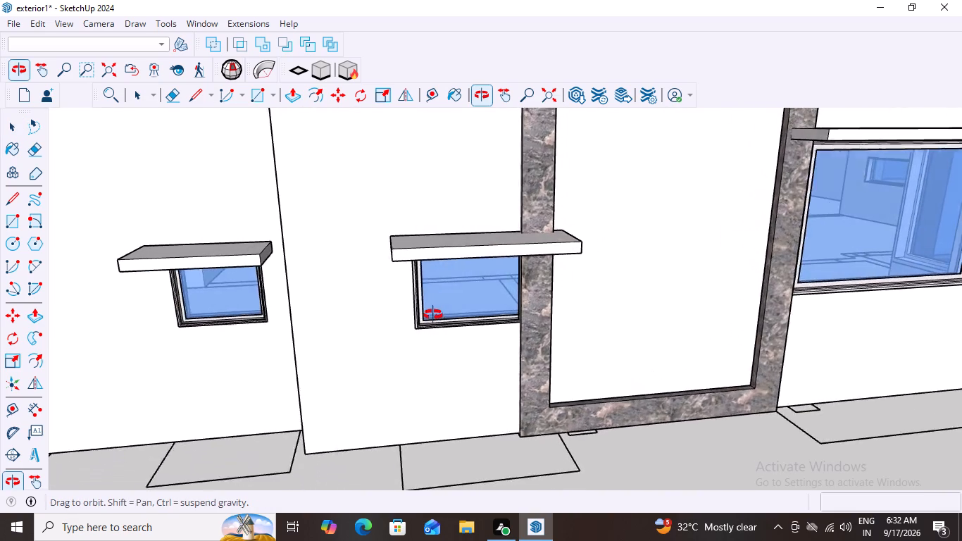
middle_drag(433, 315, 430, 318)
scroll(433, 315, down, 9)
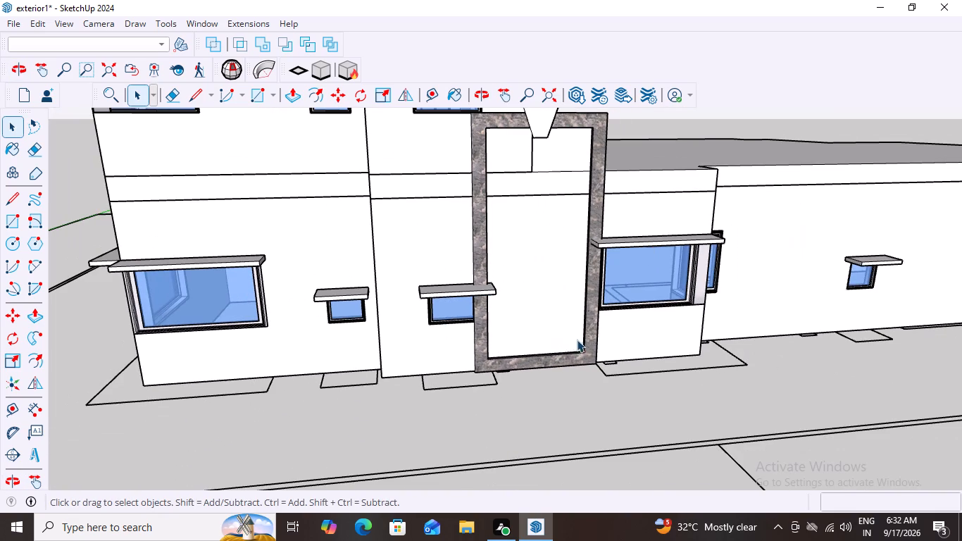
Select the surround group and scale it along the red axis to 0.85, drawing in the side that overlaps the small ground-floor window.
click(469, 230)
click(476, 170)
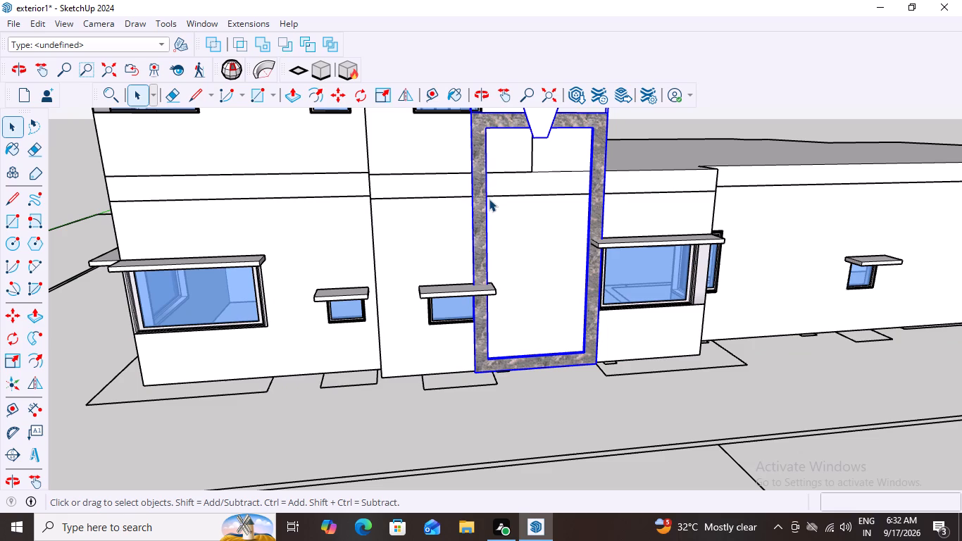
key(s)
middle_drag(477, 310, 644, 313)
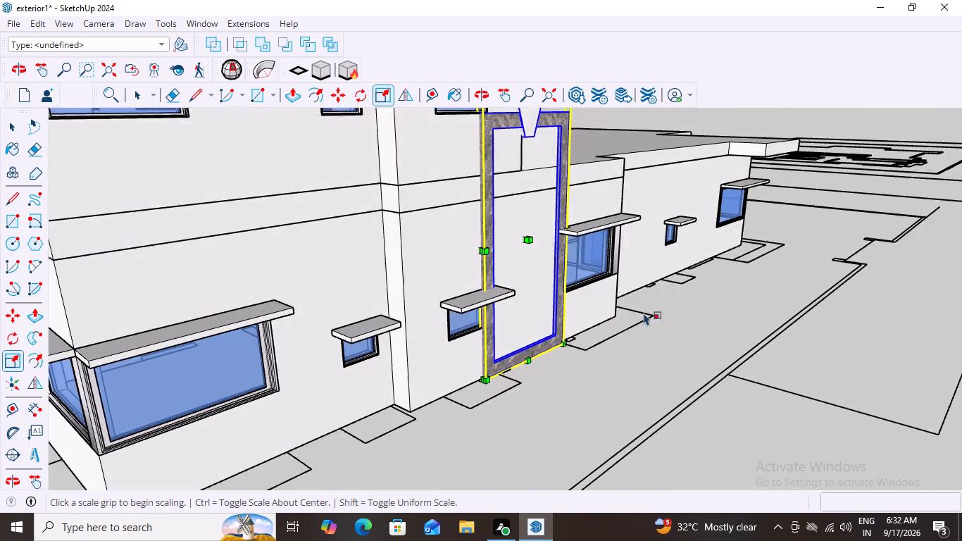
scroll(440, 256, up, 15)
scroll(510, 287, up, 2)
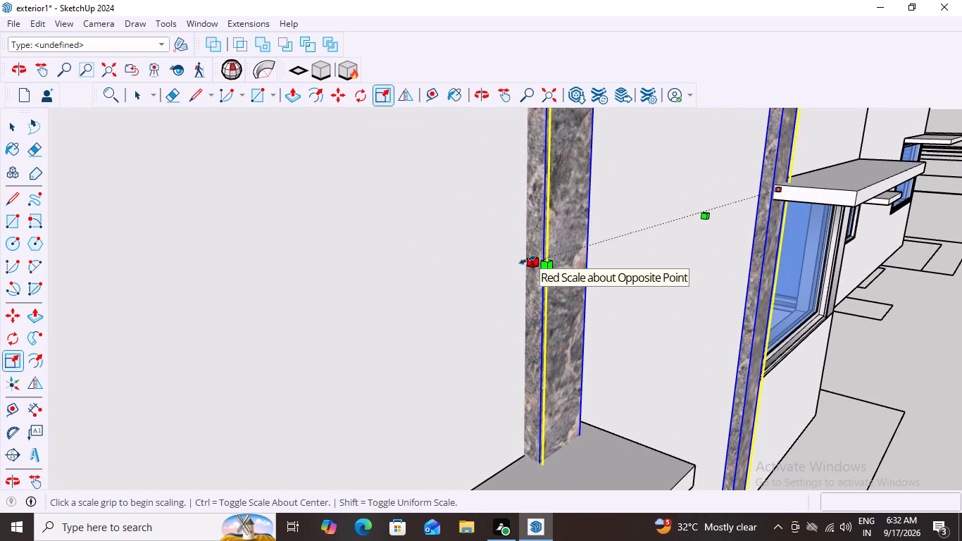
drag(530, 261, 579, 246)
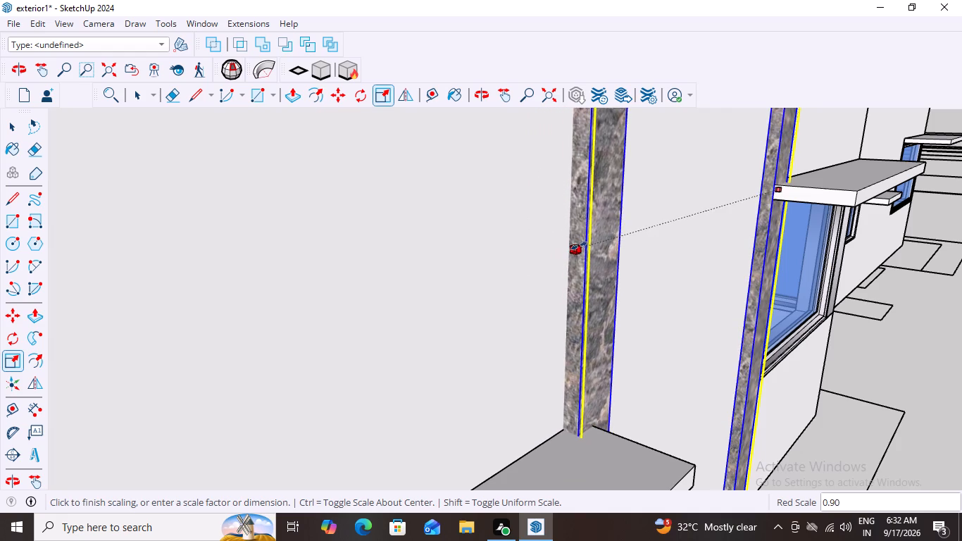
drag(579, 246, 592, 246)
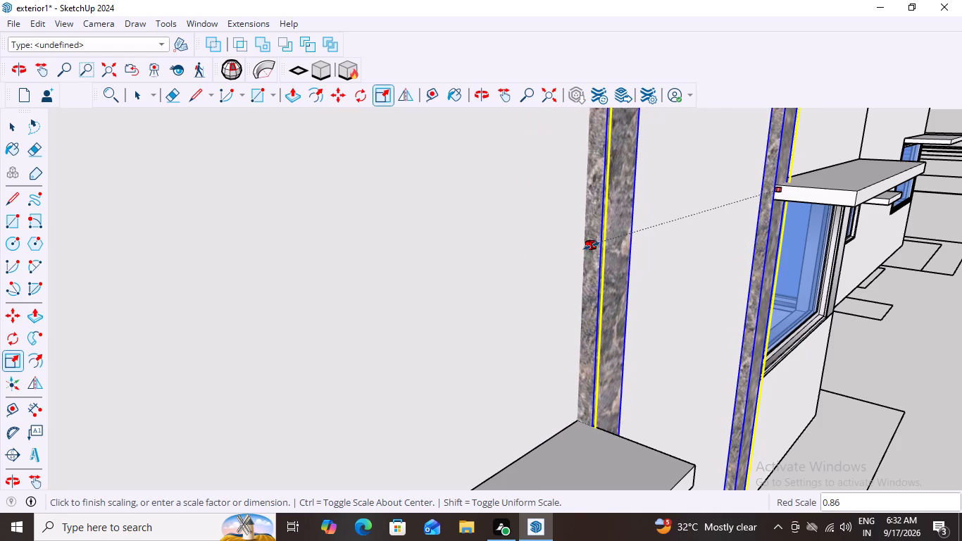
drag(592, 246, 594, 243)
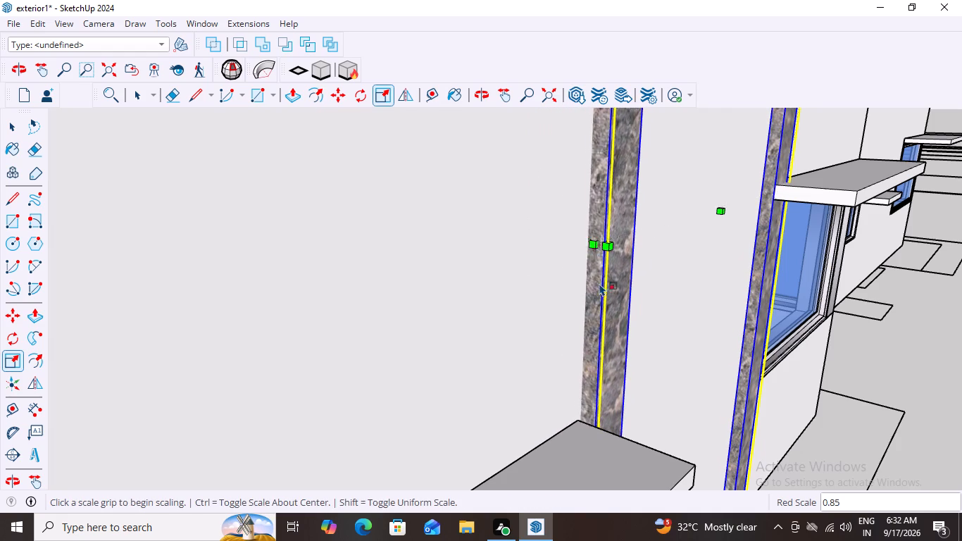
Scale the surround inward from its upper corner grip on the roof-terrace side, bringing that side toward the upper-storey wall corner.
scroll(599, 283, down, 14)
middle_drag(793, 461, 539, 449)
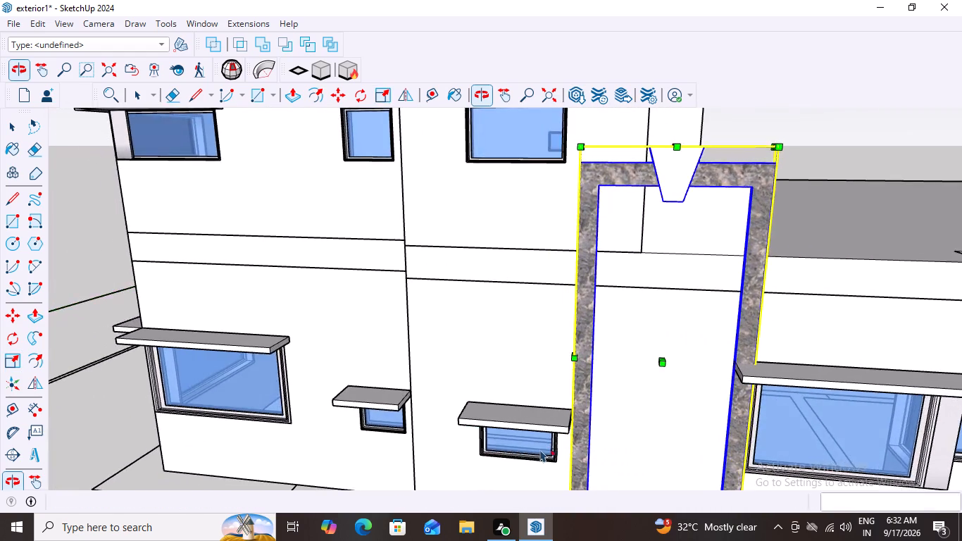
scroll(730, 451, down, 4)
middle_drag(762, 451, 505, 359)
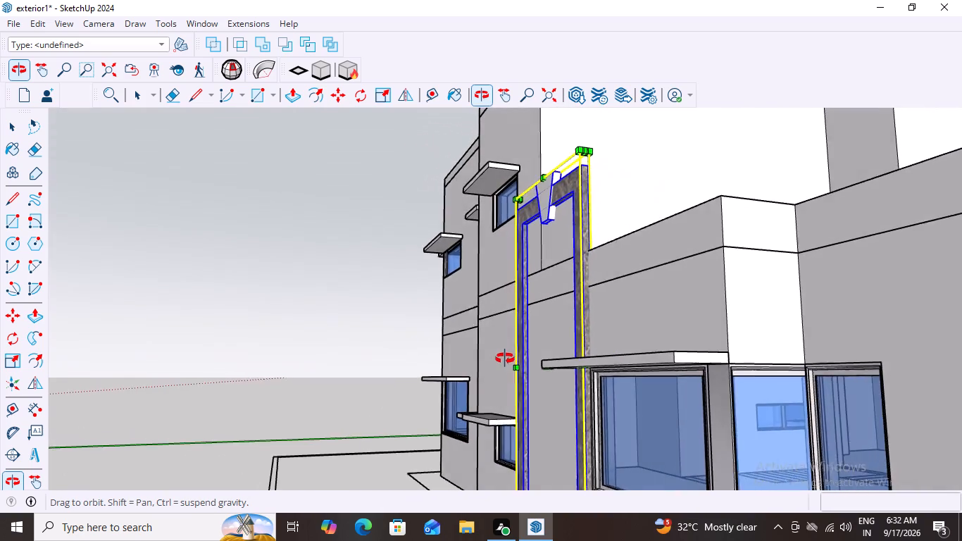
middle_drag(505, 359, 529, 390)
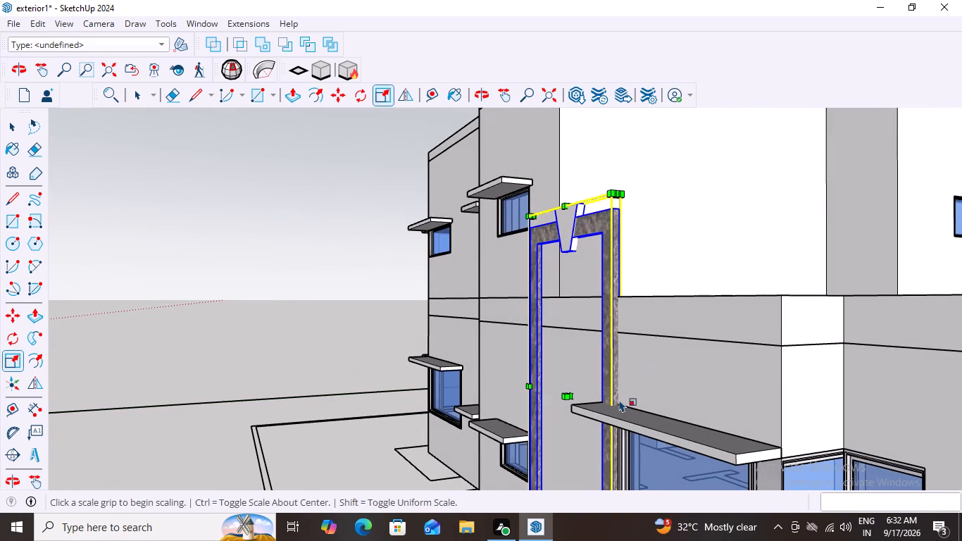
scroll(619, 399, up, 6)
scroll(637, 406, down, 9)
scroll(625, 224, up, 7)
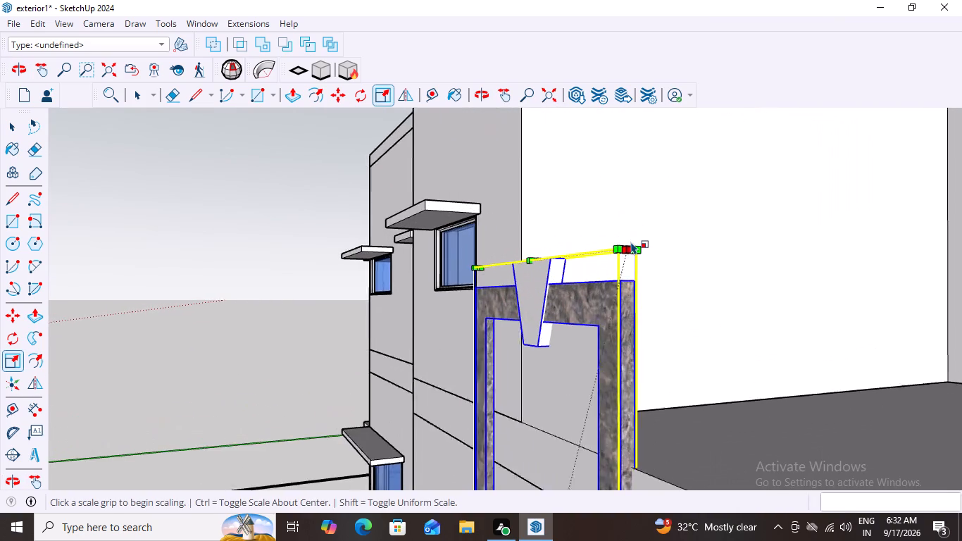
scroll(631, 242, up, 2)
drag(628, 249, 620, 248)
scroll(623, 252, down, 6)
middle_drag(590, 375, 680, 367)
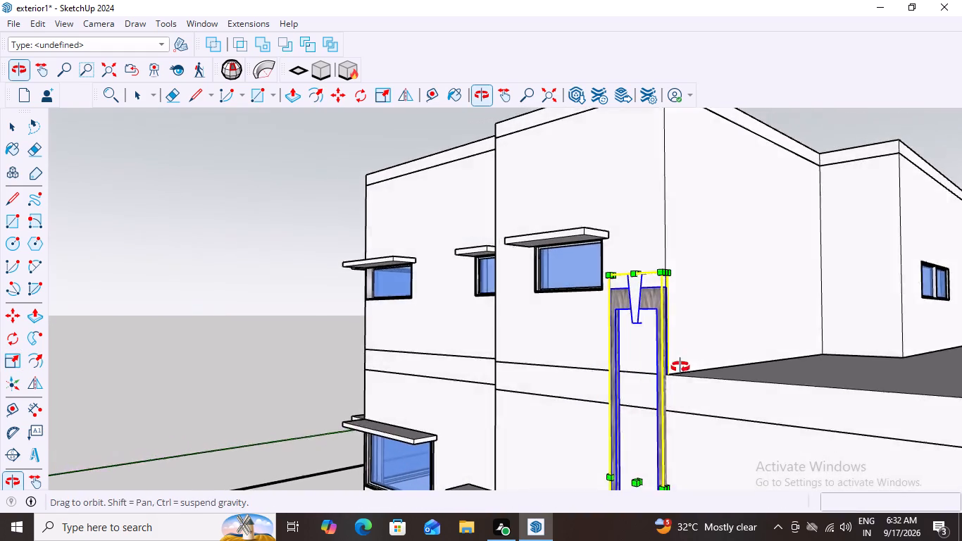
Widen the marble surround along the red axis to about 2.57, extending it toward the large ground-floor window canopy.
middle_drag(680, 367, 786, 339)
scroll(783, 361, down, 4)
scroll(776, 440, down, 13)
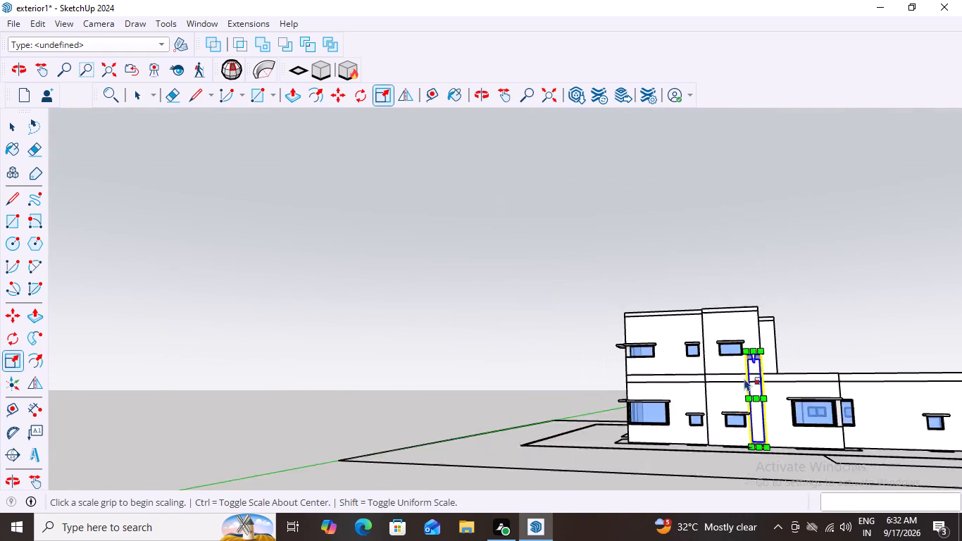
scroll(744, 378, down, 5)
middle_drag(815, 461, 835, 516)
scroll(816, 371, up, 7)
middle_drag(775, 465, 762, 473)
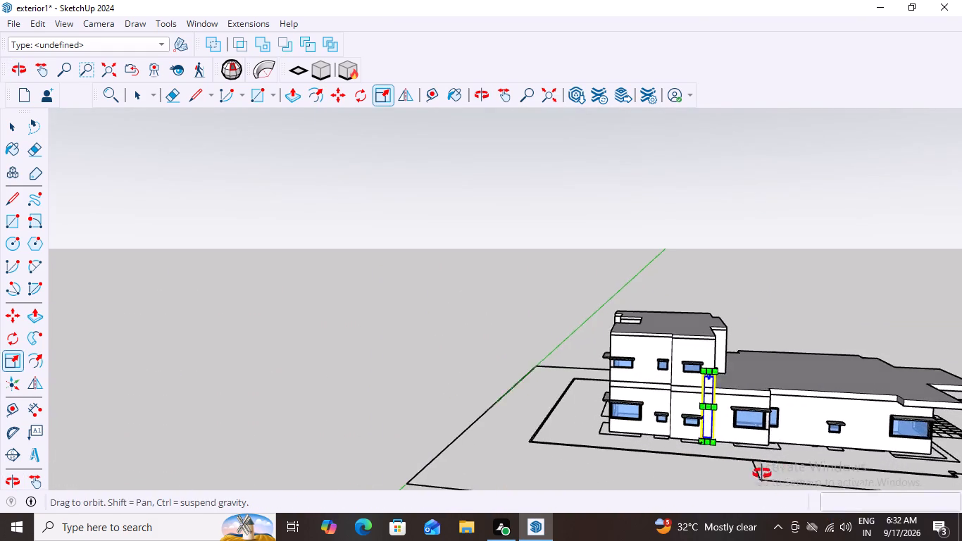
middle_drag(762, 473, 561, 501)
scroll(564, 501, up, 1)
scroll(585, 451, down, 12)
scroll(653, 498, up, 6)
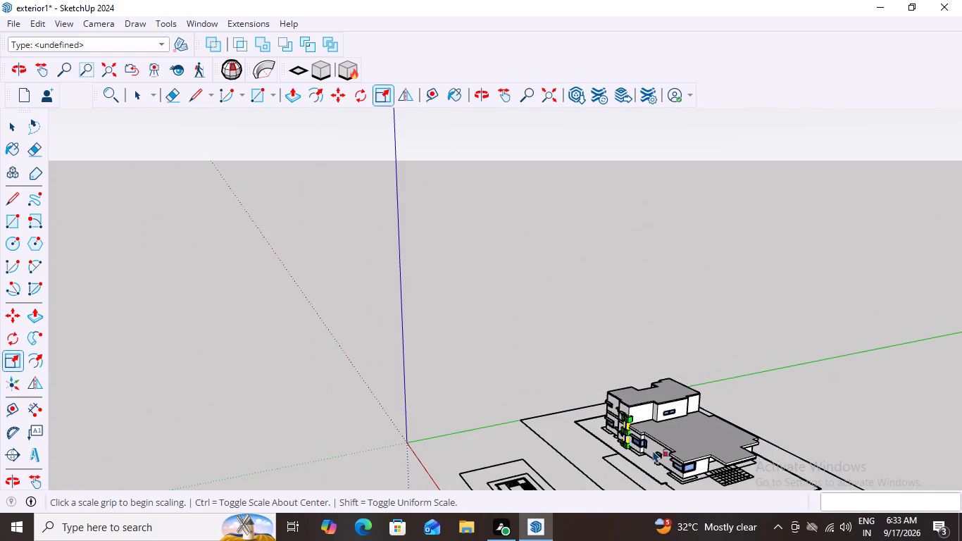
scroll(653, 450, up, 20)
scroll(653, 450, up, 1)
scroll(594, 393, up, 4)
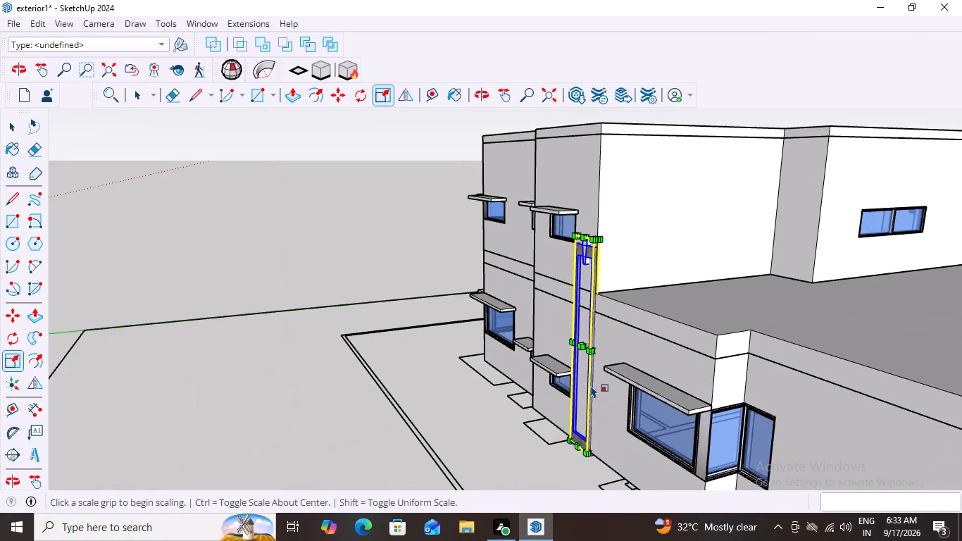
scroll(591, 385, up, 4)
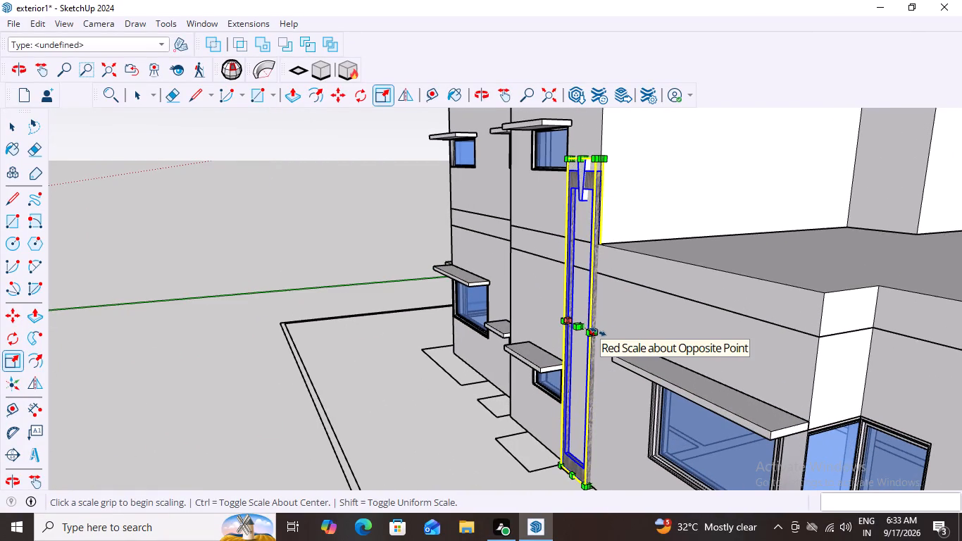
drag(598, 332, 651, 347)
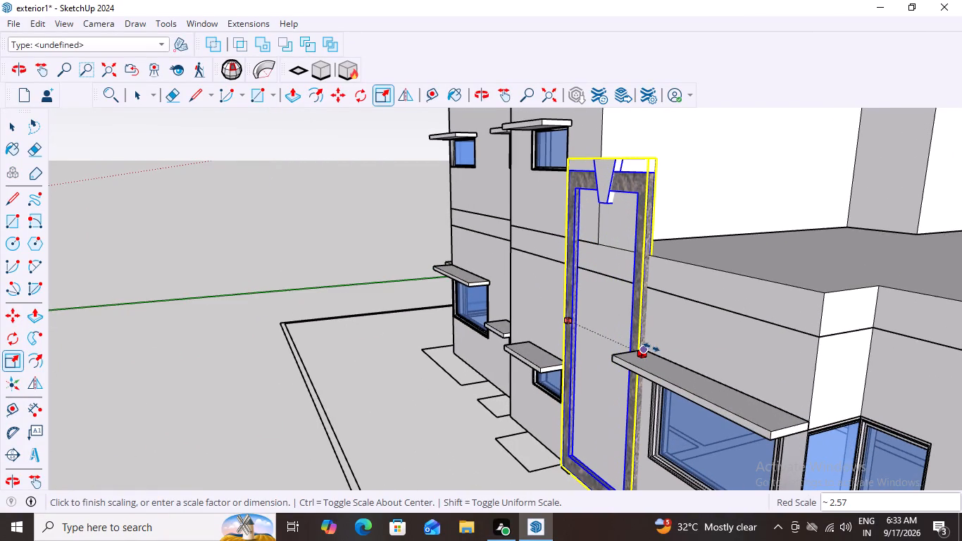
drag(651, 347, 651, 352)
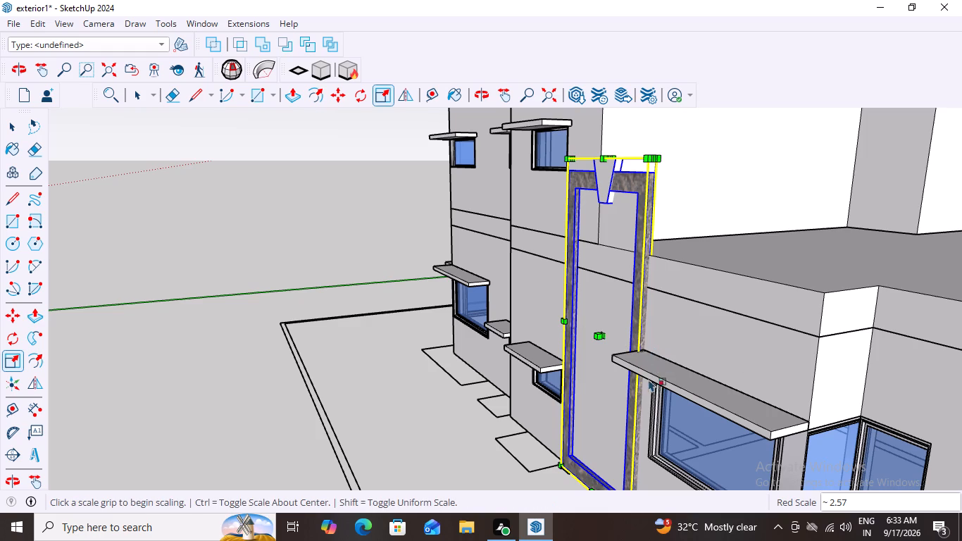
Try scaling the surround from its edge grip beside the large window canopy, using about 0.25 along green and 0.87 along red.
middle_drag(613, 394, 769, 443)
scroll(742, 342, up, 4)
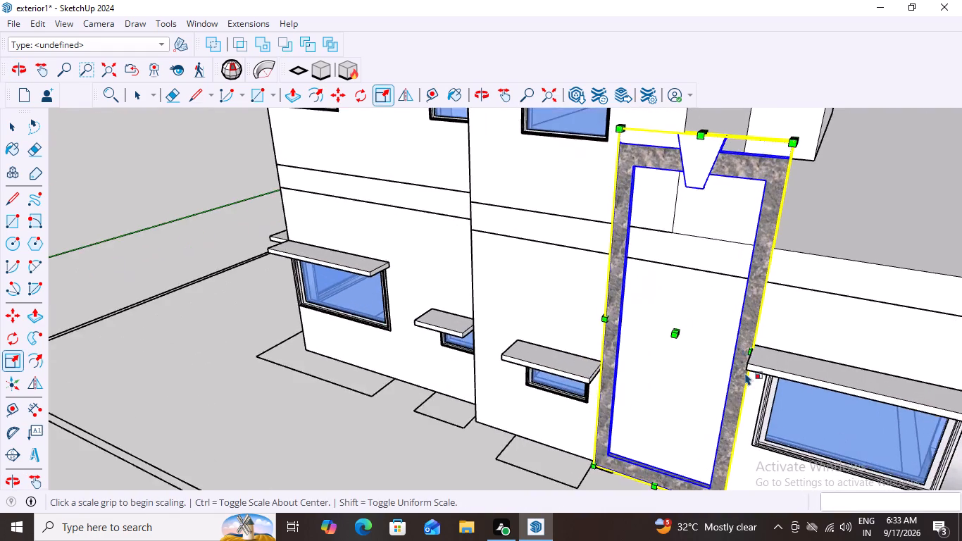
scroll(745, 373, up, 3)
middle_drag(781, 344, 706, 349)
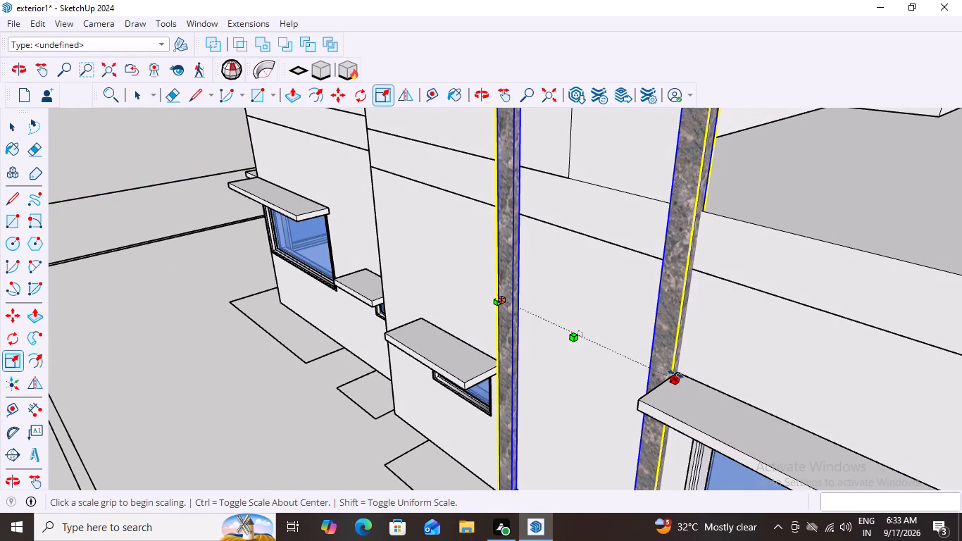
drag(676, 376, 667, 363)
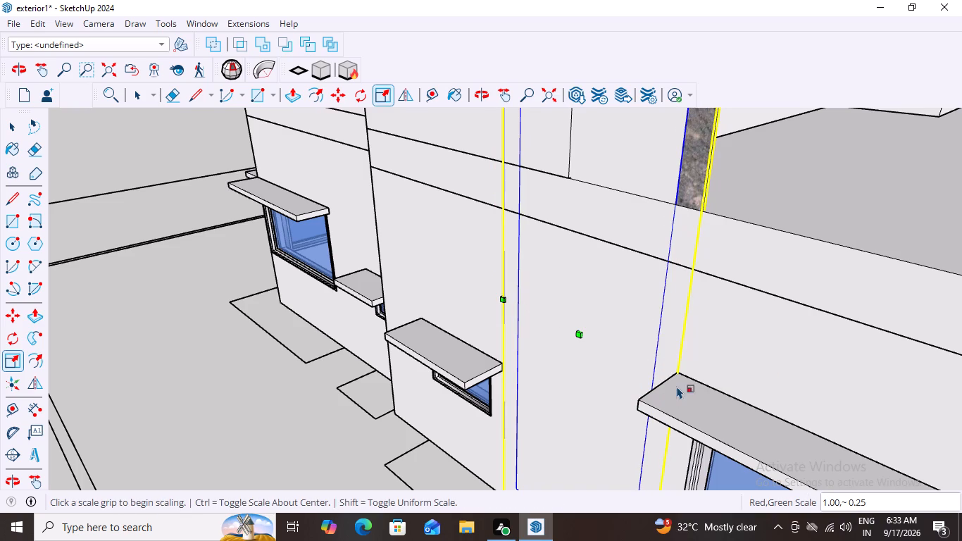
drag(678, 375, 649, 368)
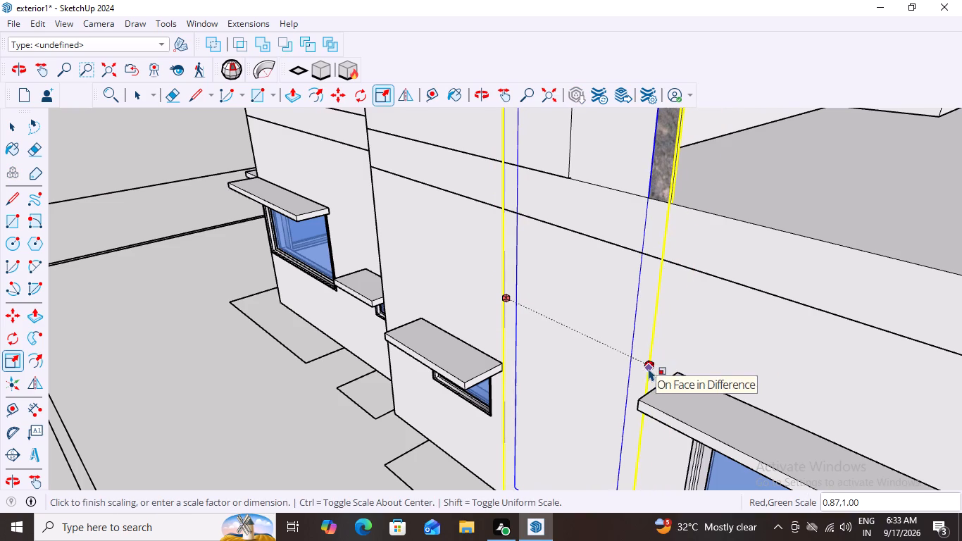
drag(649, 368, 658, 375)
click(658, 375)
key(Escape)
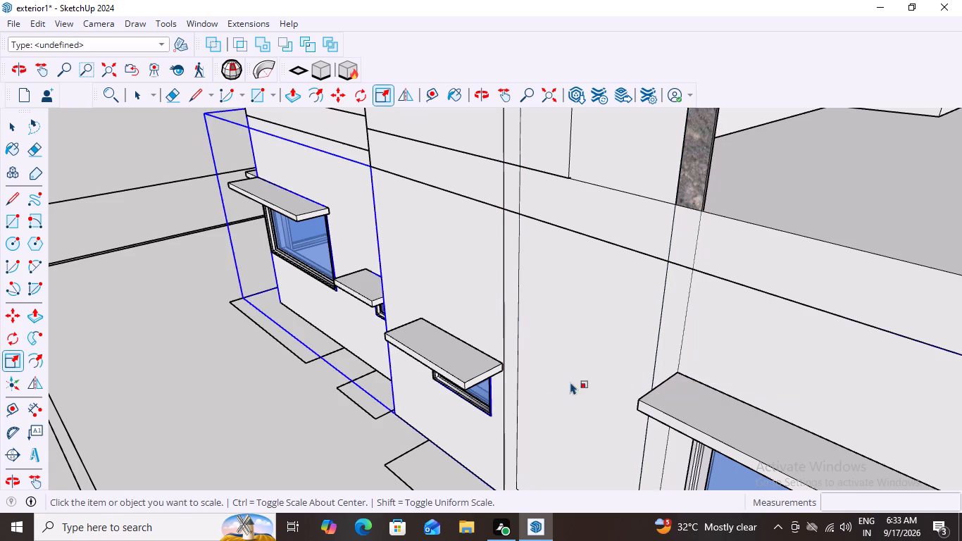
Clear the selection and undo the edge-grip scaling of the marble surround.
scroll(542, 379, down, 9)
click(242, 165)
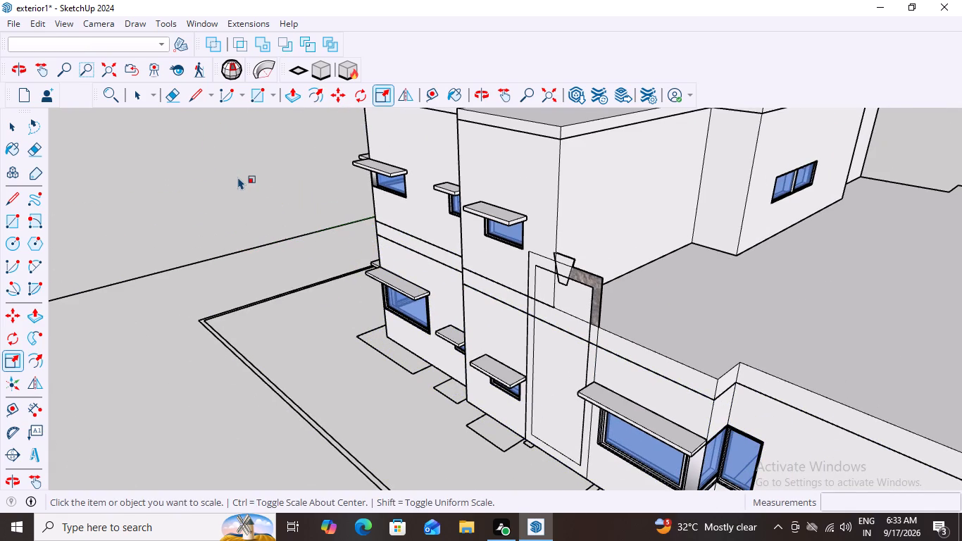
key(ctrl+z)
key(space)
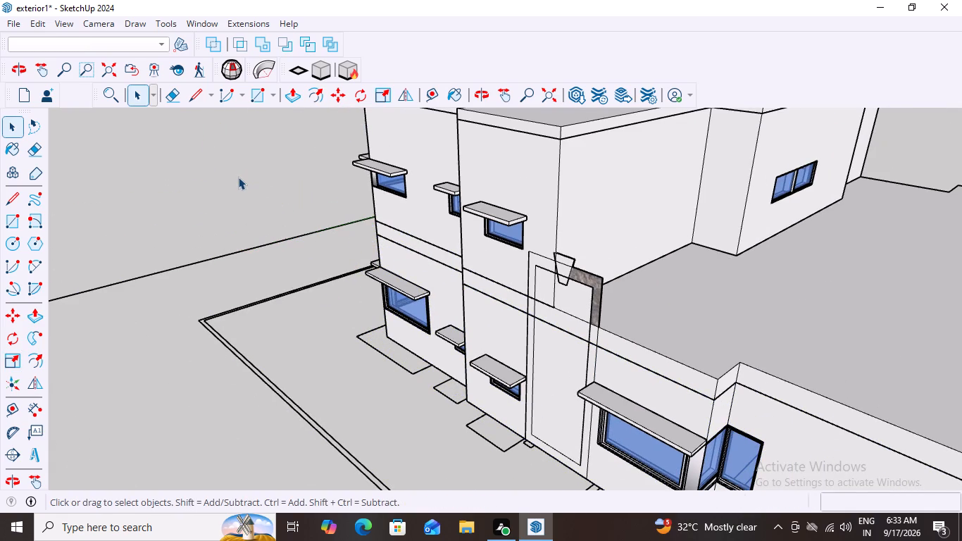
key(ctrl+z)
Select the surround group and scale it along the green axis to about 0.75, reducing its depth.
middle_drag(654, 409, 604, 426)
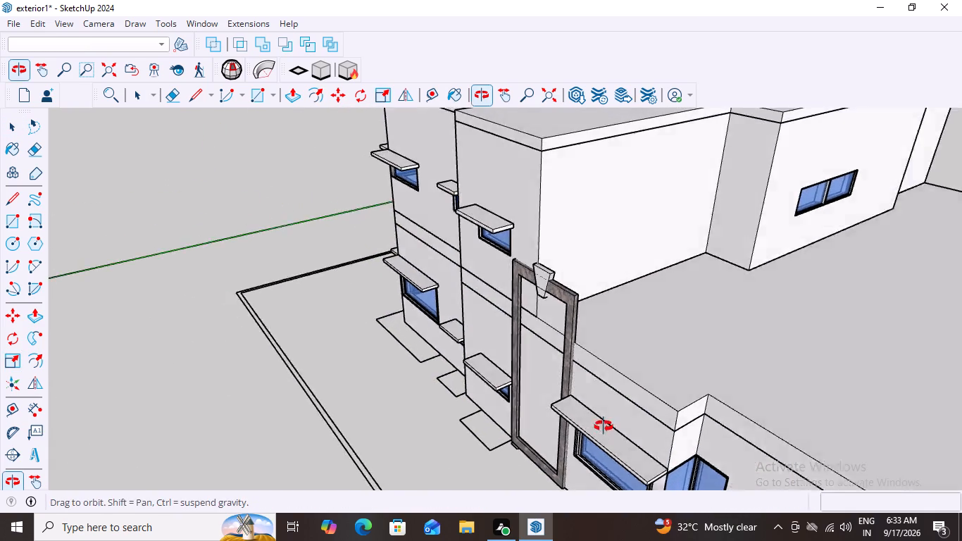
middle_drag(604, 426, 586, 433)
scroll(551, 425, up, 7)
middle_click(554, 417)
click(533, 360)
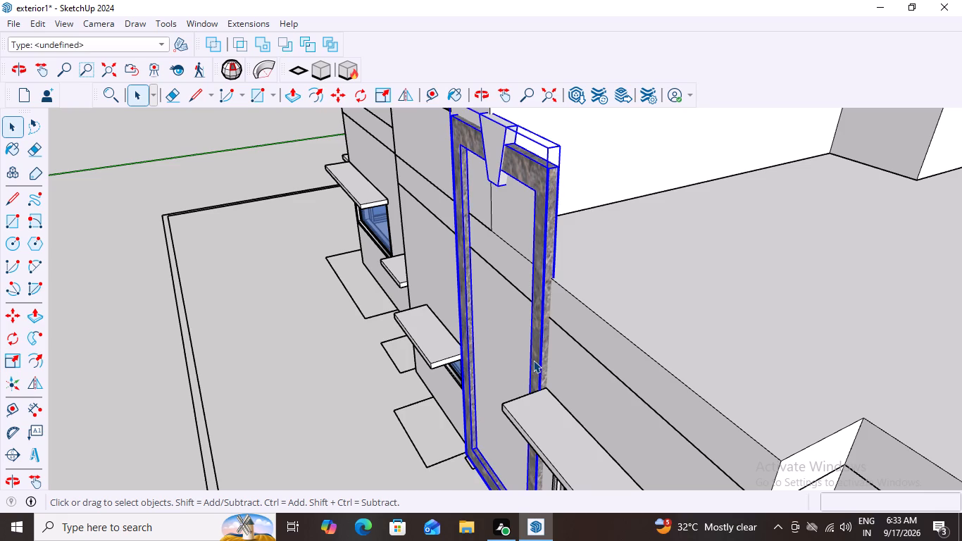
key(s)
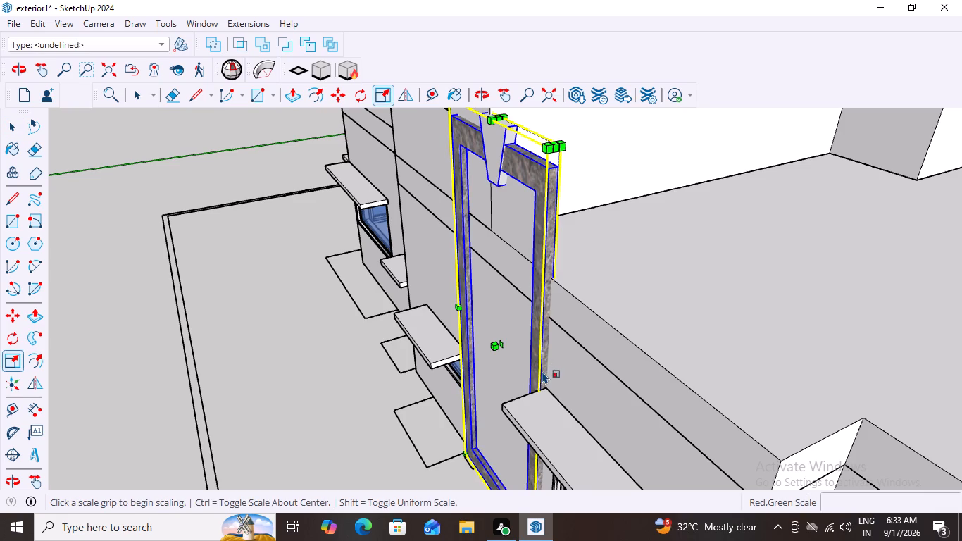
drag(509, 346, 505, 337)
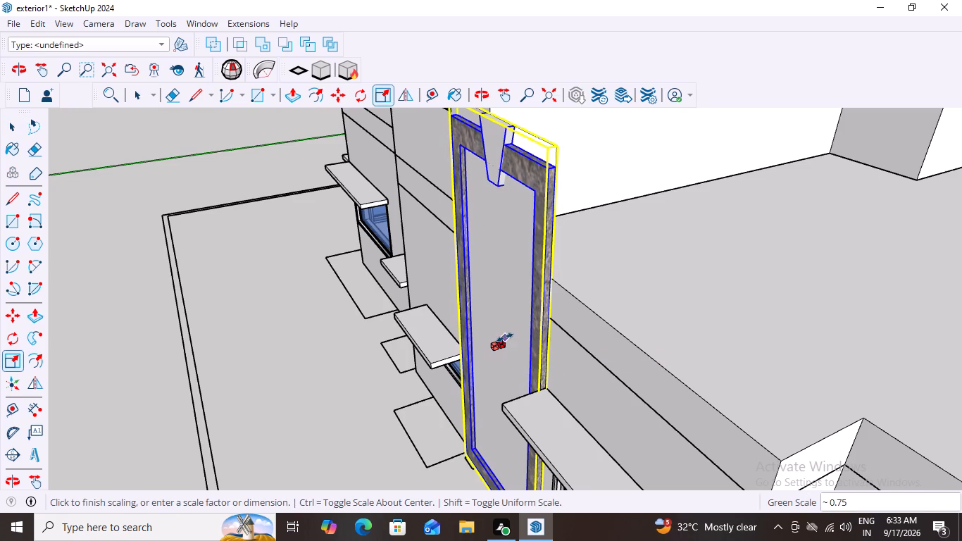
drag(505, 337, 501, 333)
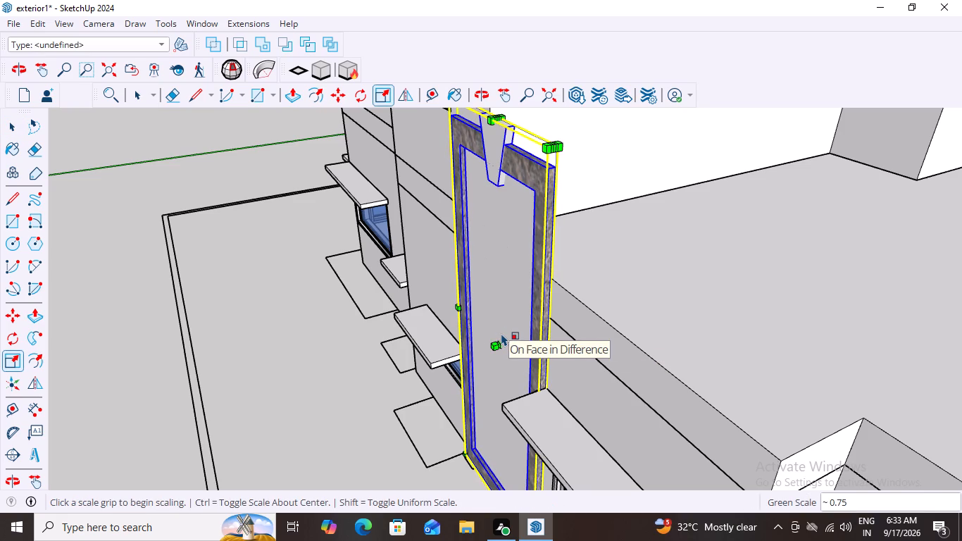
key(Escape)
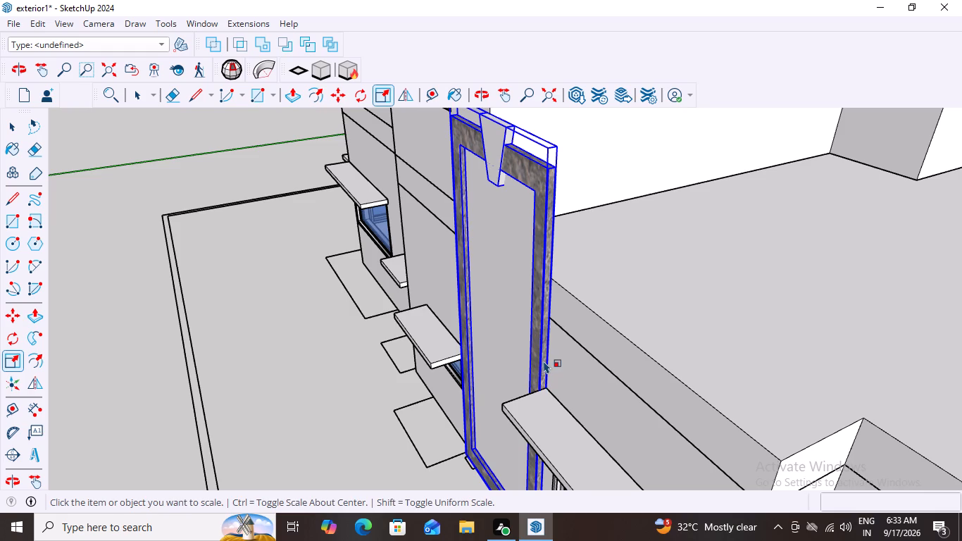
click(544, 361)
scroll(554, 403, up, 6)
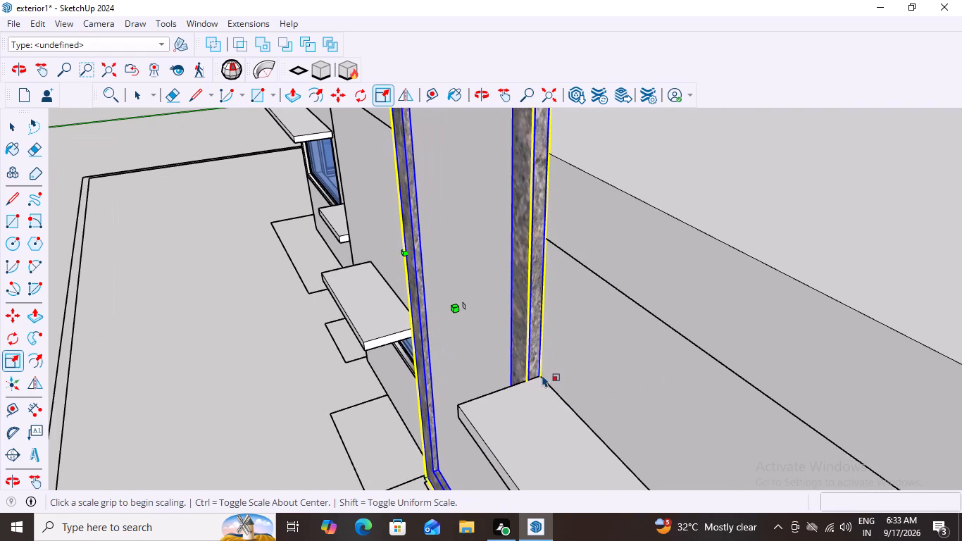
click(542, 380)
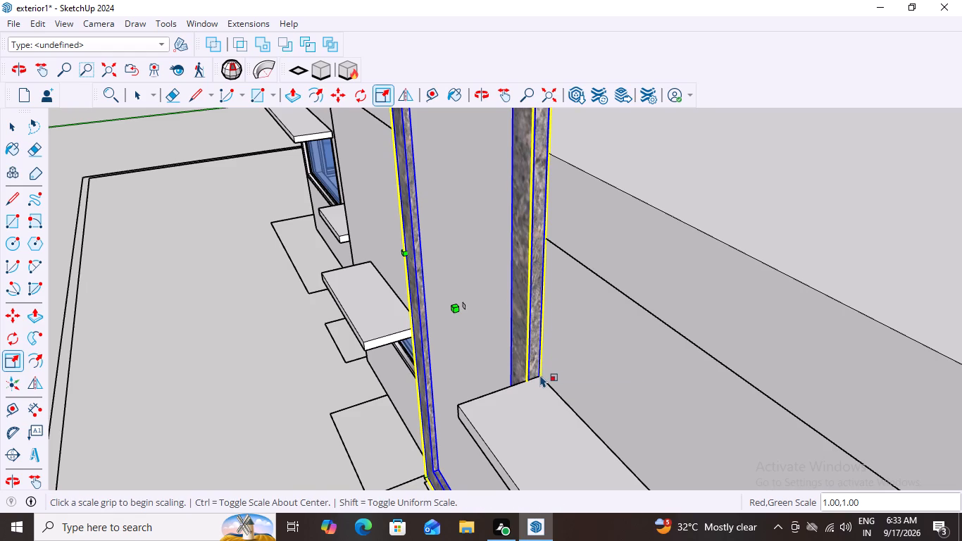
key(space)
Clear the selection and examine how the resized surround fits between the ground-floor windows and against the upper storey.
scroll(325, 408, down, 5)
middle_drag(412, 421, 537, 420)
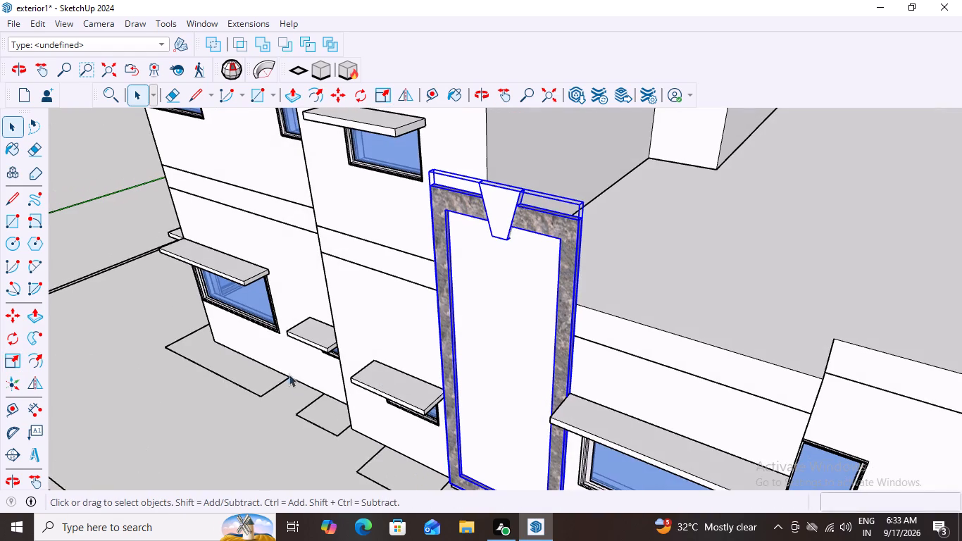
click(143, 375)
scroll(144, 377, down, 3)
scroll(280, 409, down, 2)
middle_drag(311, 421, 468, 371)
double_click(574, 263)
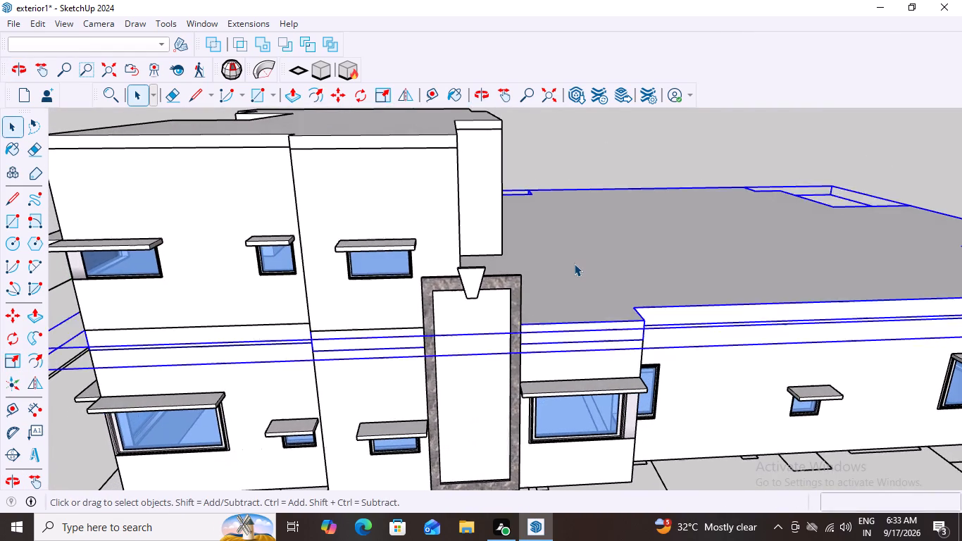
scroll(516, 356, down, 7)
double_click(144, 200)
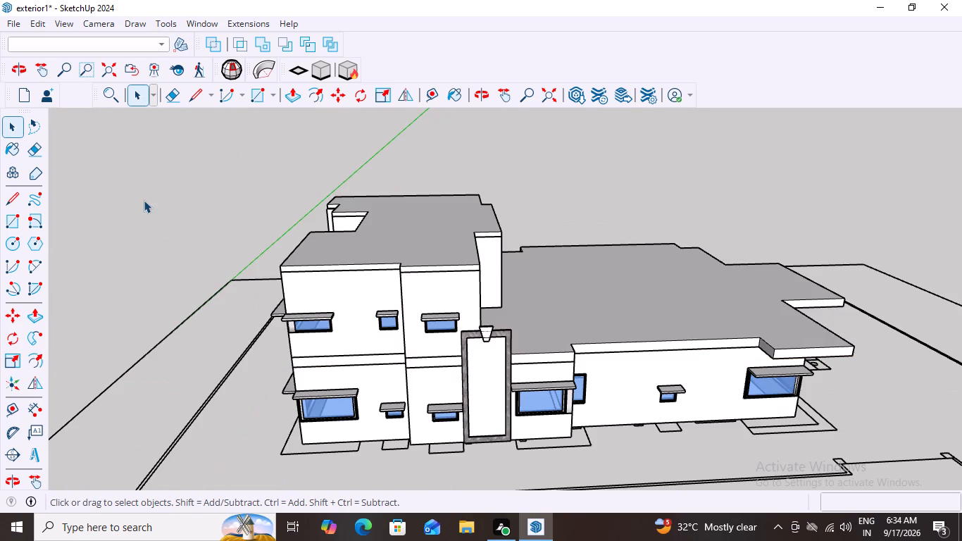
middle_drag(463, 390, 446, 328)
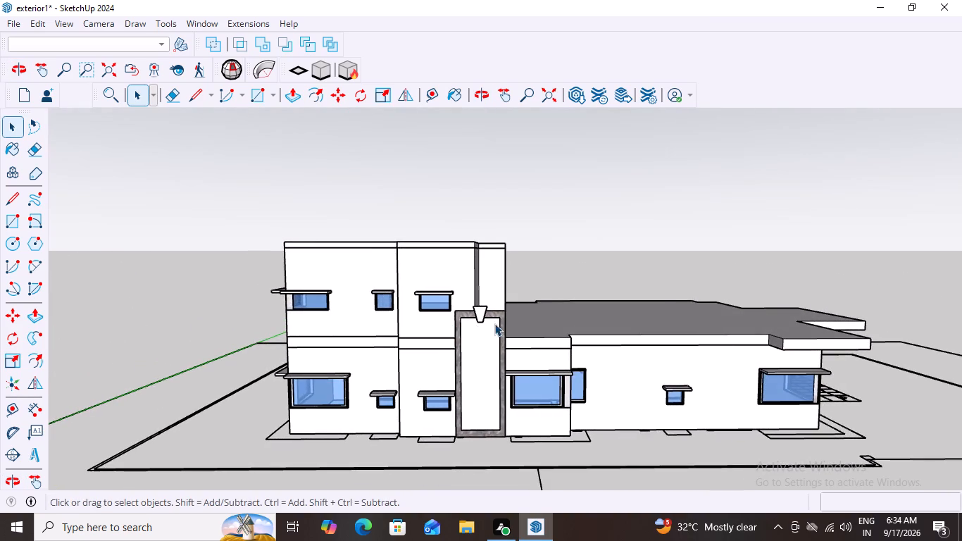
scroll(449, 312, up, 8)
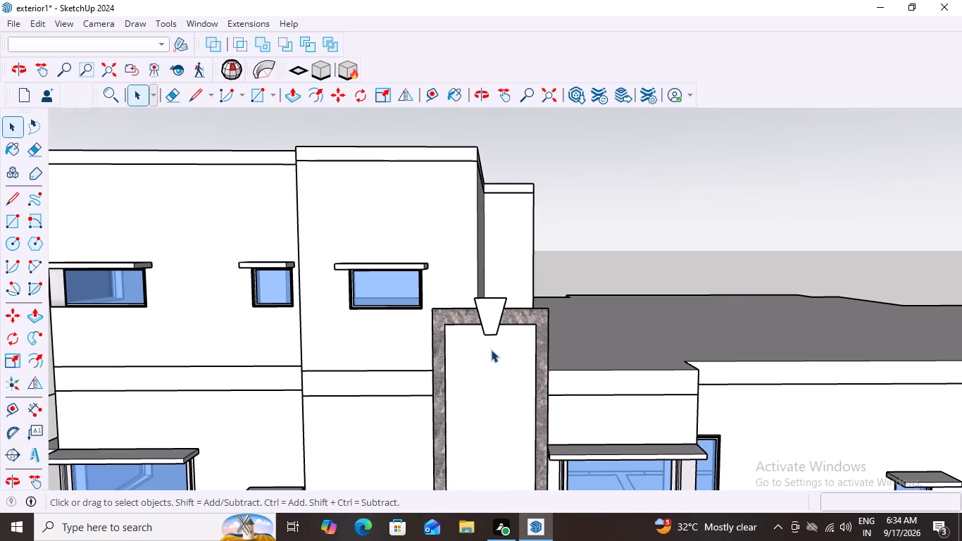
Open the surround group, examine the keystone from the facade and the roof-terrace side, and close the group.
double_click(489, 318)
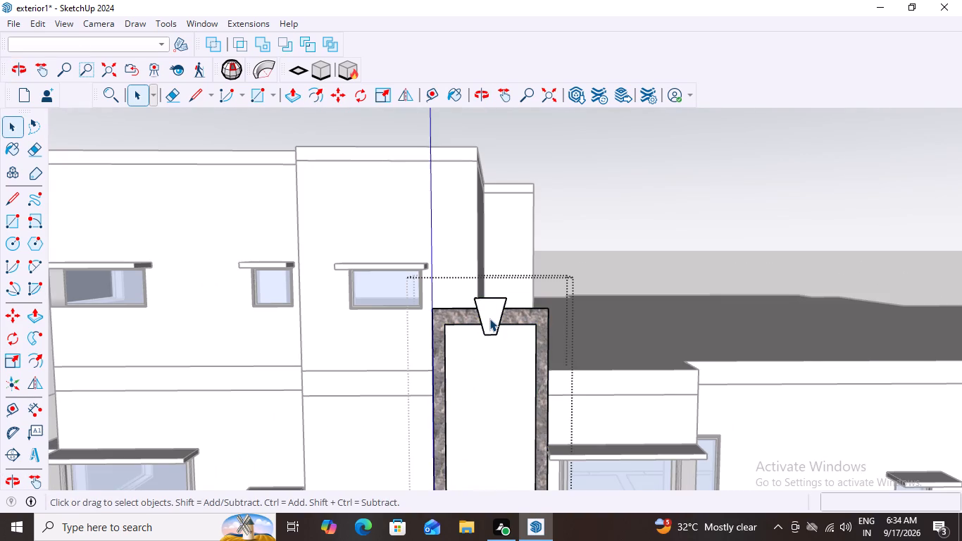
click(489, 318)
middle_drag(486, 352, 661, 426)
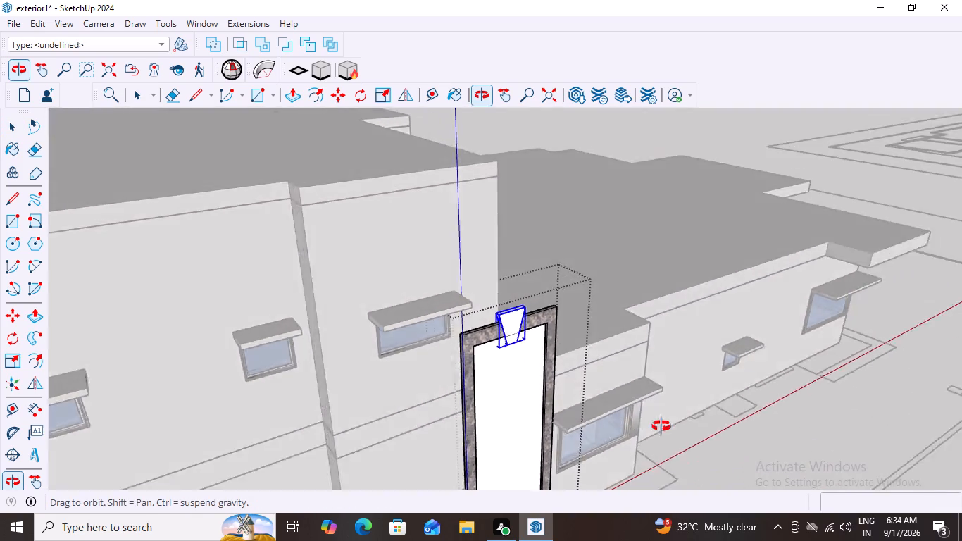
middle_drag(661, 426, 0, 387)
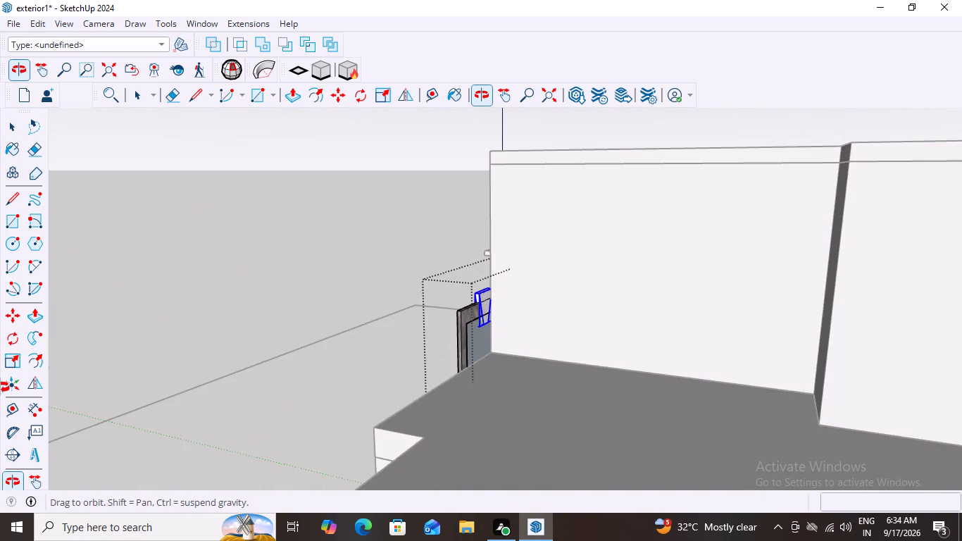
middle_drag(0, 387, 539, 418)
key(Escape)
key(Escape)
Examine the surround's proportions against the whole facade from close up and from a distance.
scroll(539, 418, down, 11)
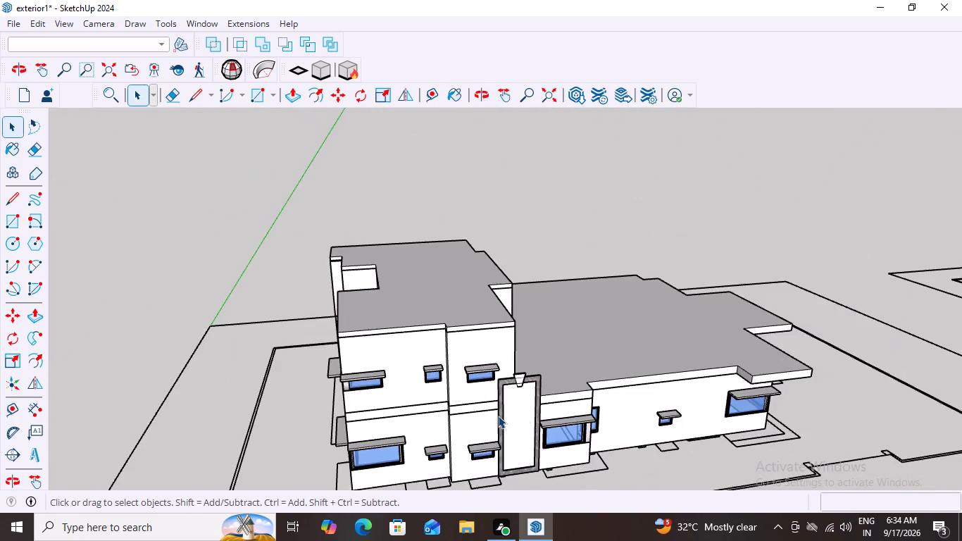
scroll(498, 416, down, 8)
scroll(563, 478, up, 7)
middle_drag(504, 472, 412, 475)
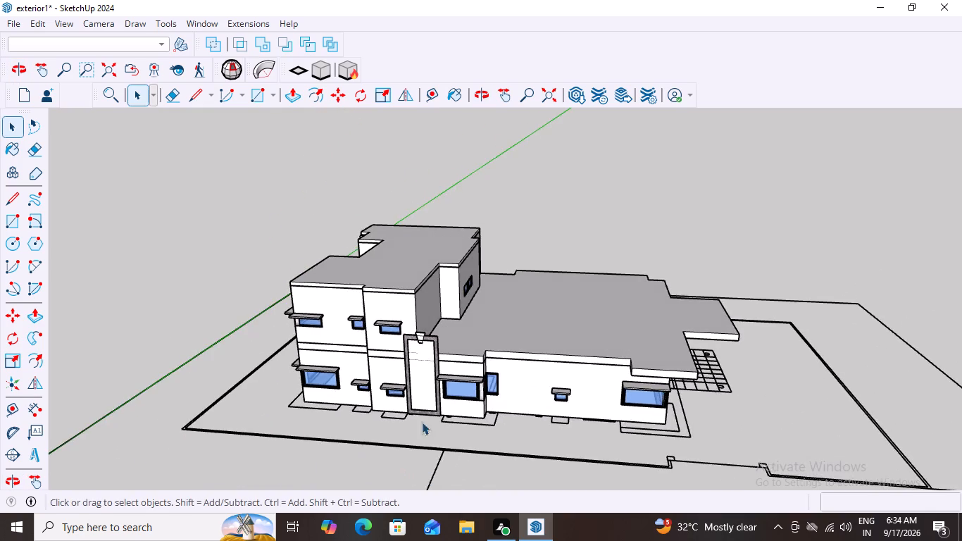
scroll(394, 389, up, 6)
double_click(655, 170)
middle_drag(554, 394, 628, 375)
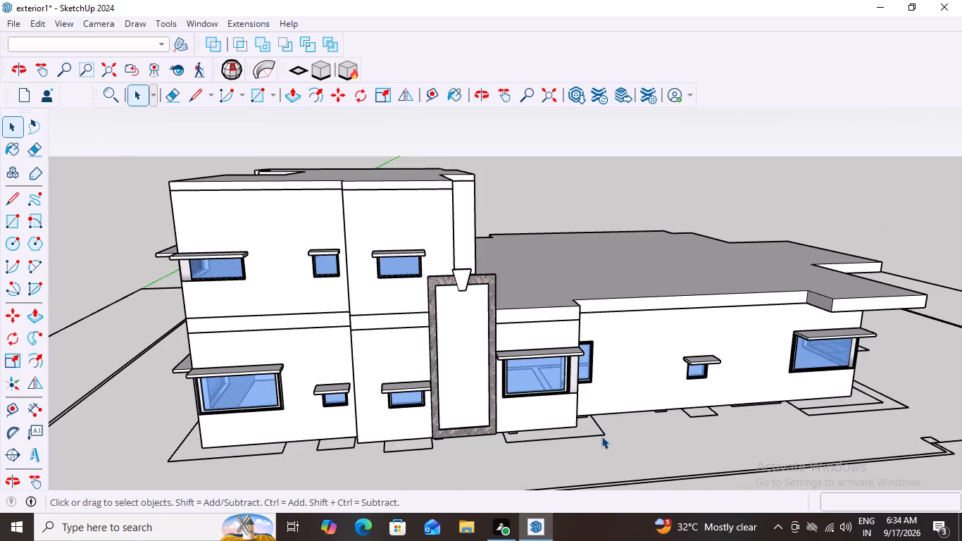
scroll(575, 440, down, 5)
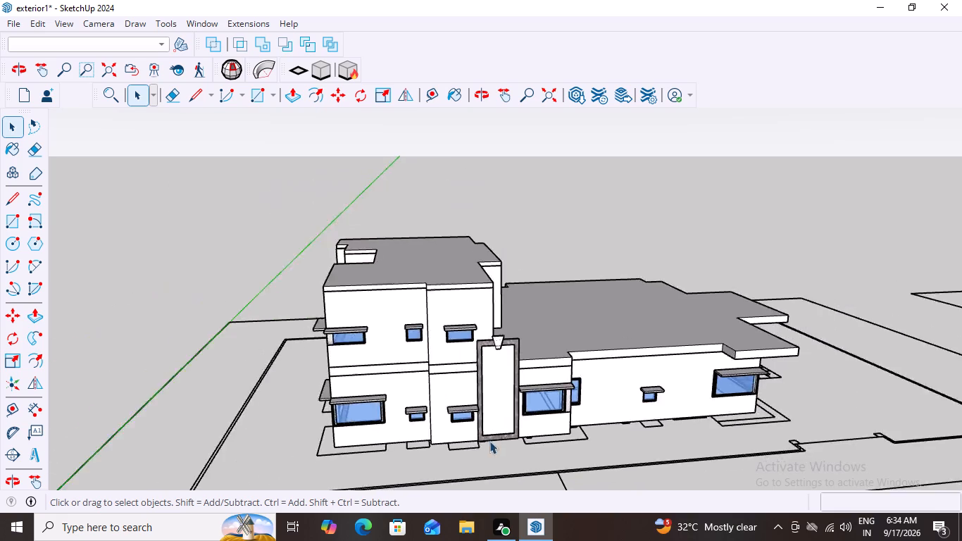
scroll(489, 441, down, 20)
scroll(489, 441, down, 11)
scroll(595, 468, up, 2)
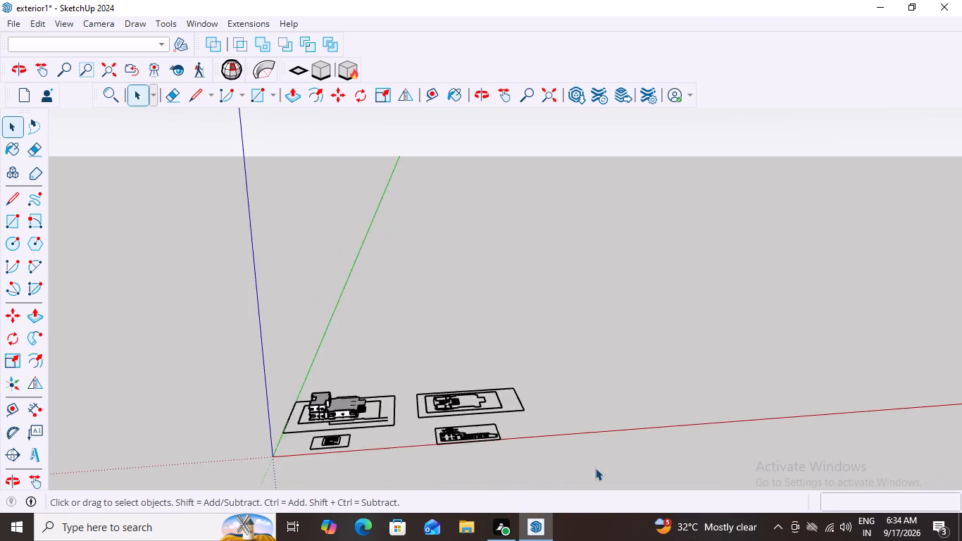
Examine the front elevation drawing's ground-floor details and compare them with the building model's facade.
scroll(595, 468, up, 20)
scroll(595, 468, up, 1)
scroll(523, 375, up, 7)
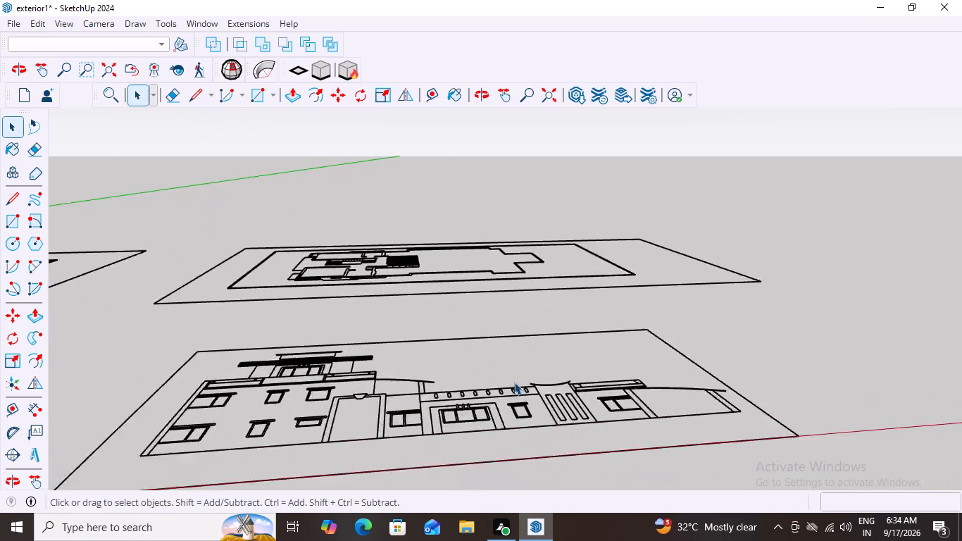
scroll(514, 382, up, 2)
scroll(503, 414, down, 4)
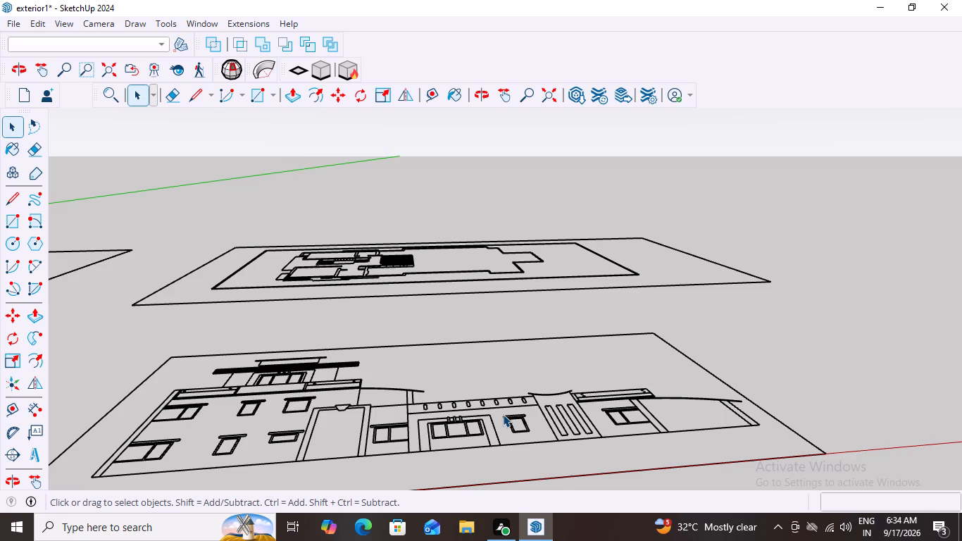
scroll(473, 442, down, 5)
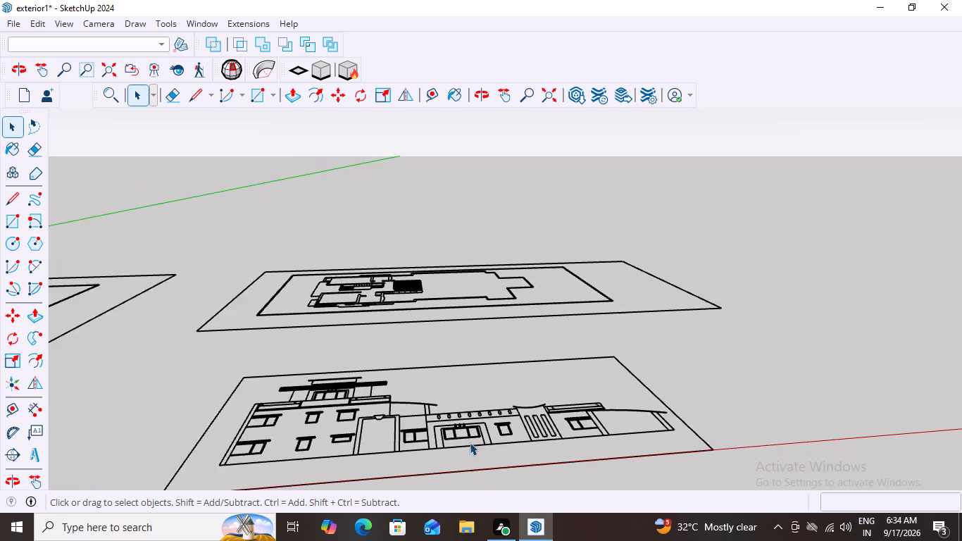
scroll(470, 442, down, 7)
middle_drag(477, 461, 461, 449)
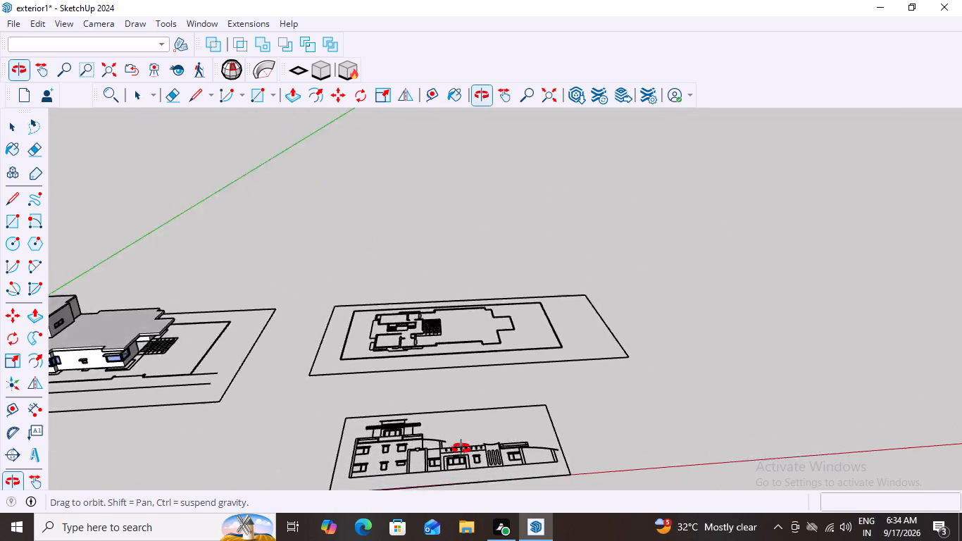
middle_drag(461, 449, 460, 442)
scroll(458, 430, down, 10)
middle_drag(460, 438, 454, 540)
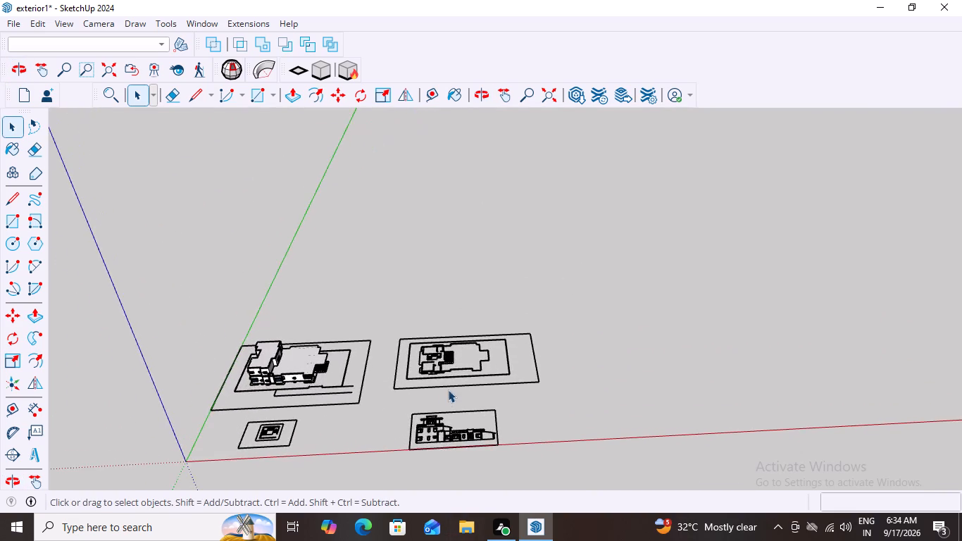
scroll(448, 390, up, 8)
scroll(440, 439, up, 19)
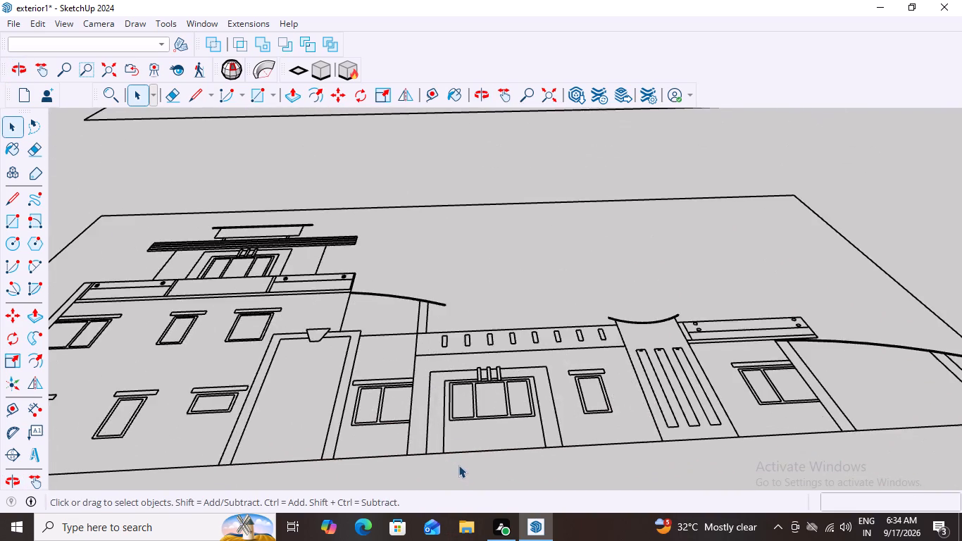
scroll(458, 465, up, 5)
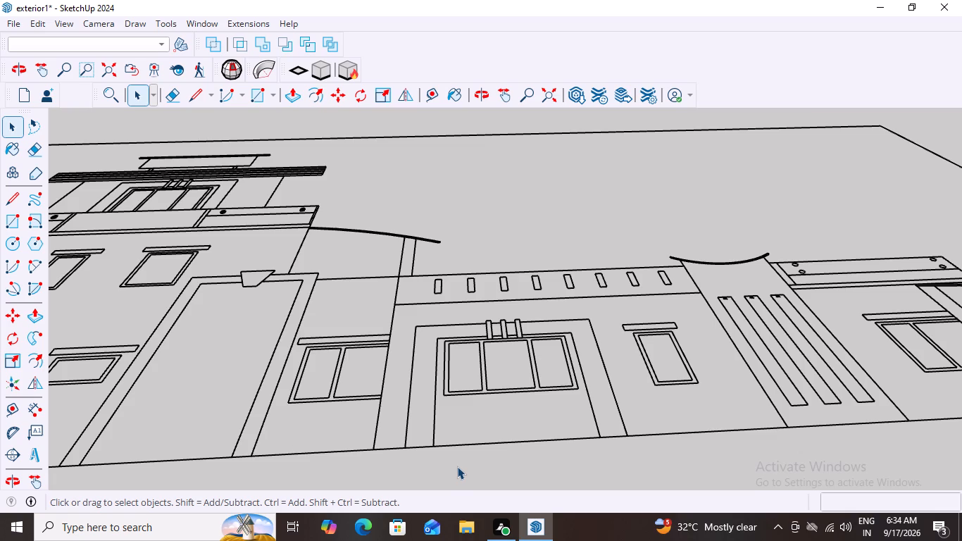
scroll(458, 464, down, 3)
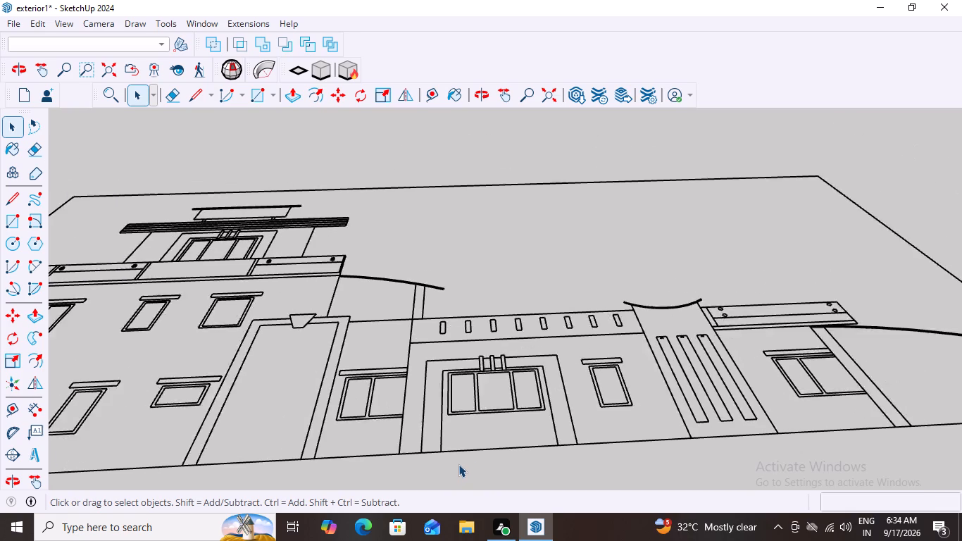
scroll(458, 464, down, 20)
scroll(458, 464, down, 1)
scroll(600, 450, down, 4)
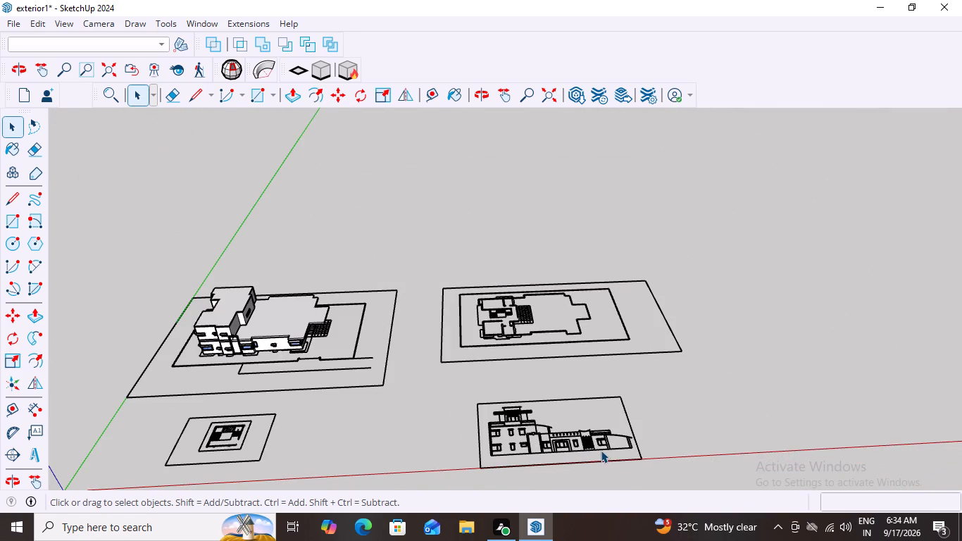
scroll(601, 450, up, 5)
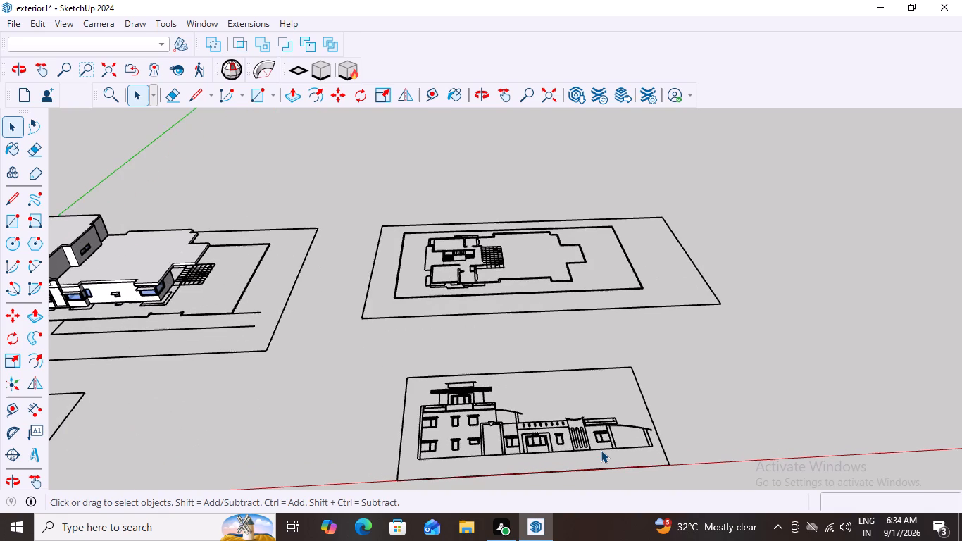
scroll(601, 450, down, 5)
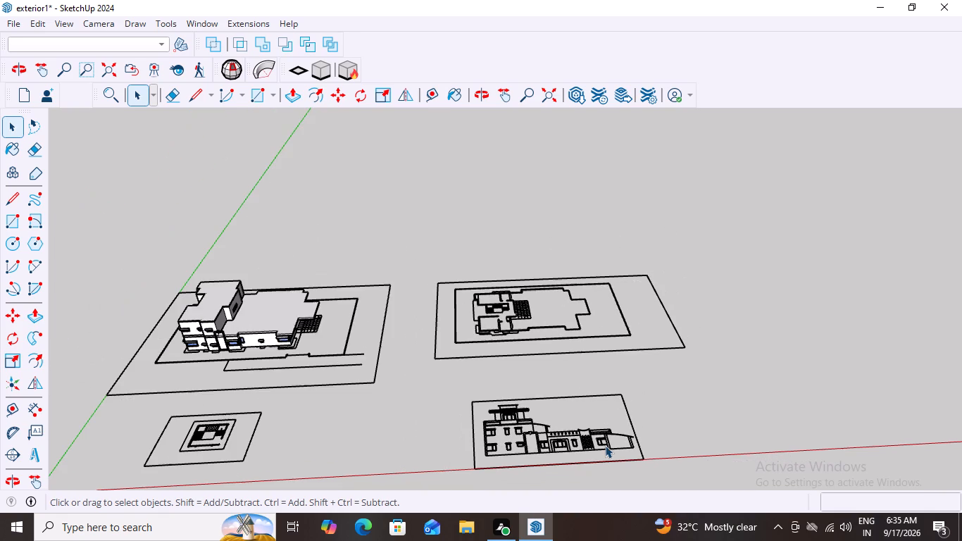
scroll(223, 410, up, 3)
scroll(219, 309, up, 4)
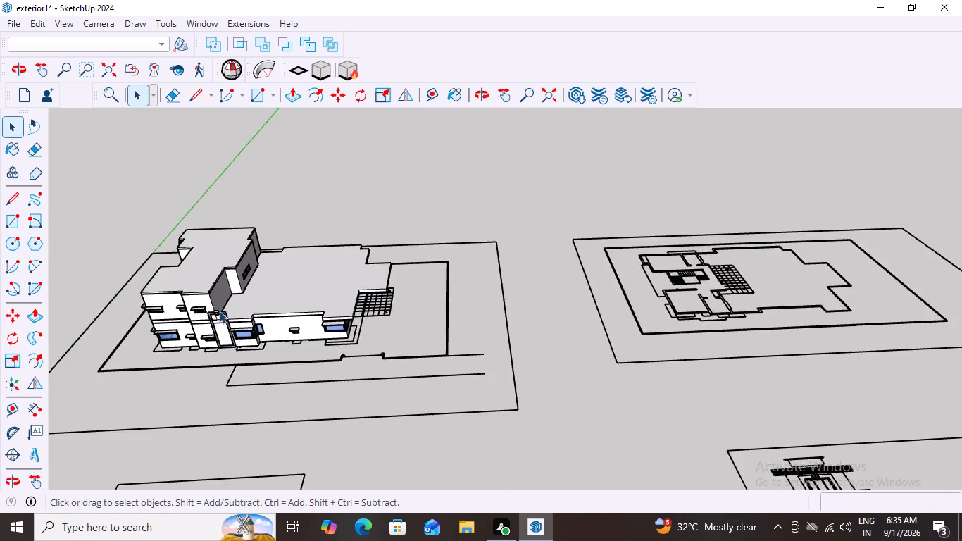
scroll(219, 311, up, 4)
scroll(313, 342, up, 11)
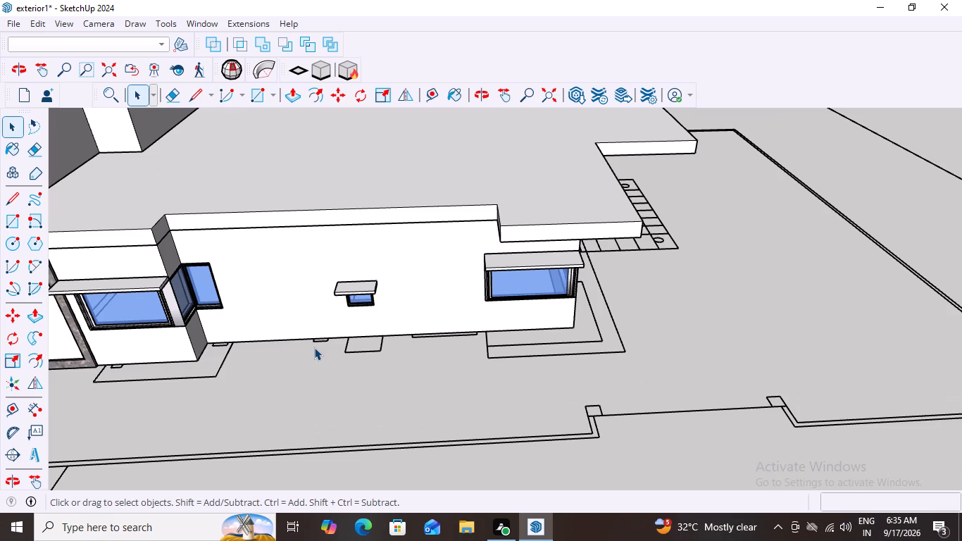
scroll(314, 347, down, 14)
scroll(296, 363, down, 7)
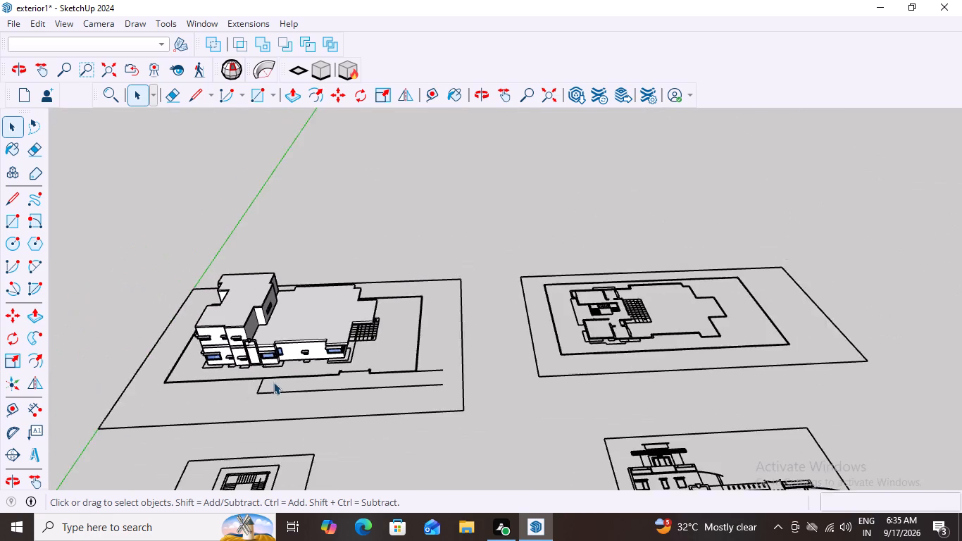
scroll(273, 382, down, 7)
scroll(508, 461, up, 12)
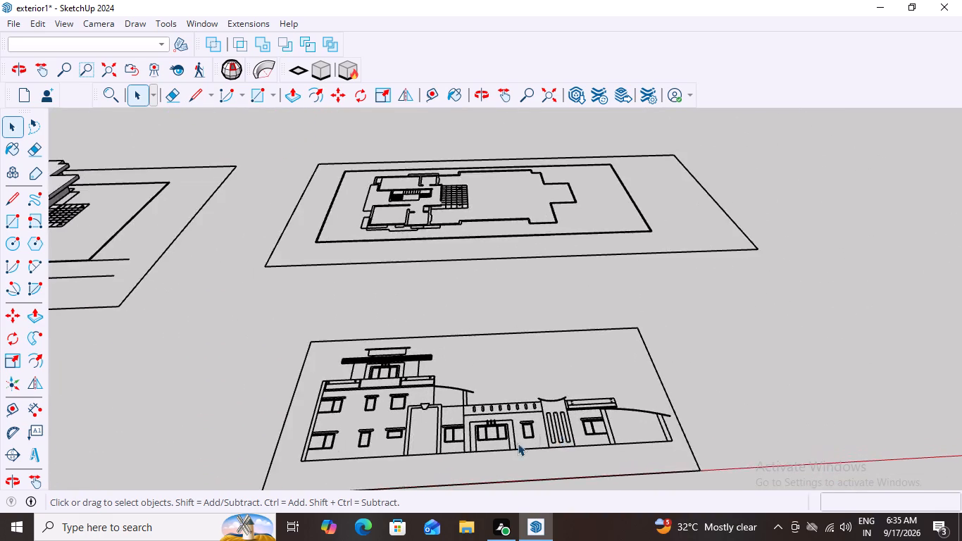
scroll(512, 444, up, 13)
scroll(427, 468, up, 2)
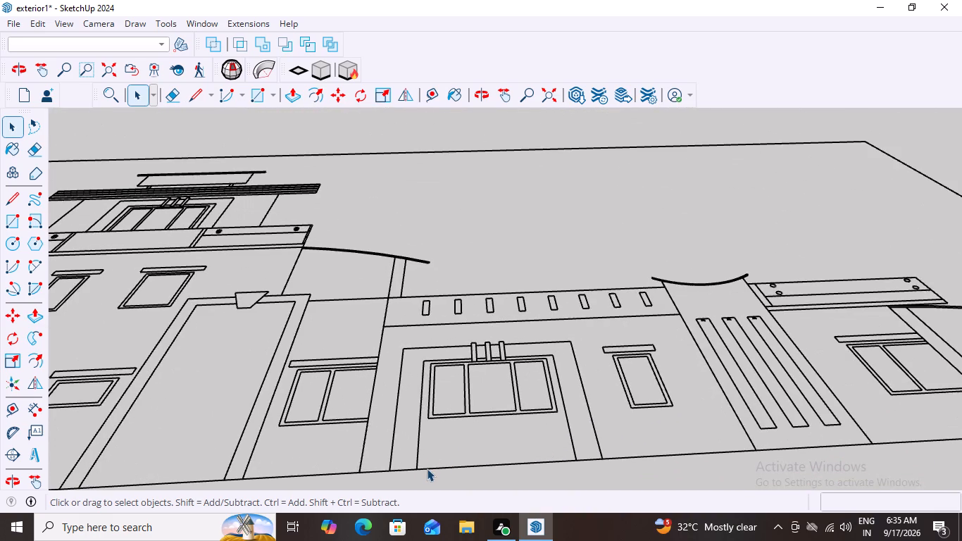
scroll(427, 468, up, 2)
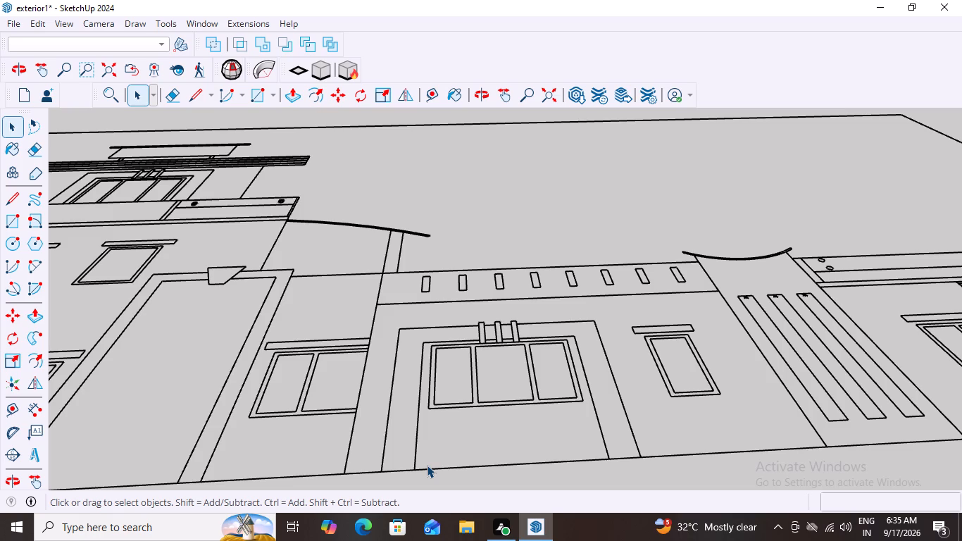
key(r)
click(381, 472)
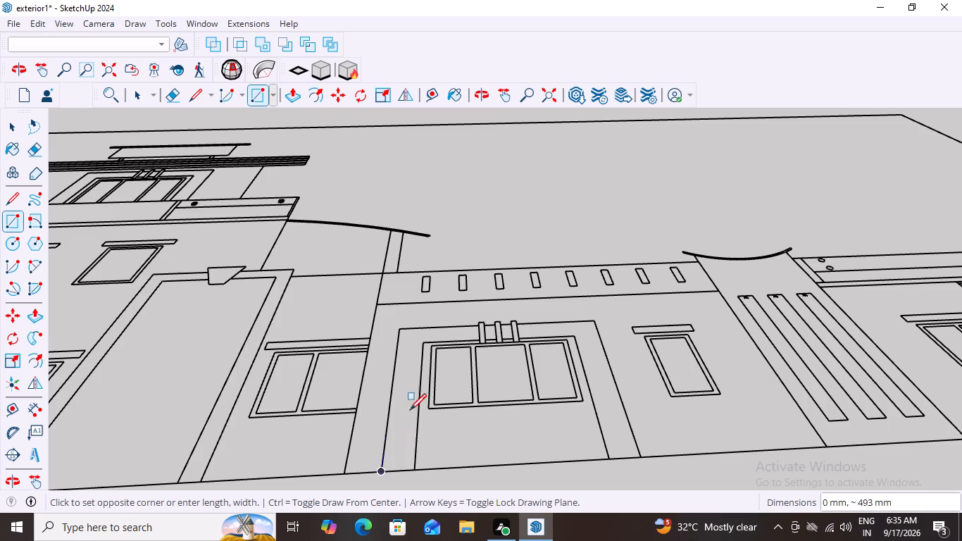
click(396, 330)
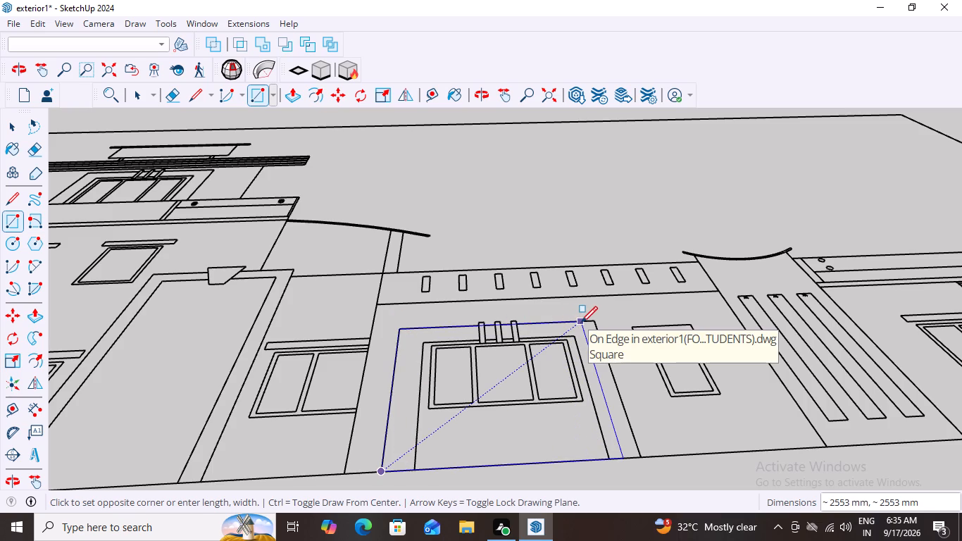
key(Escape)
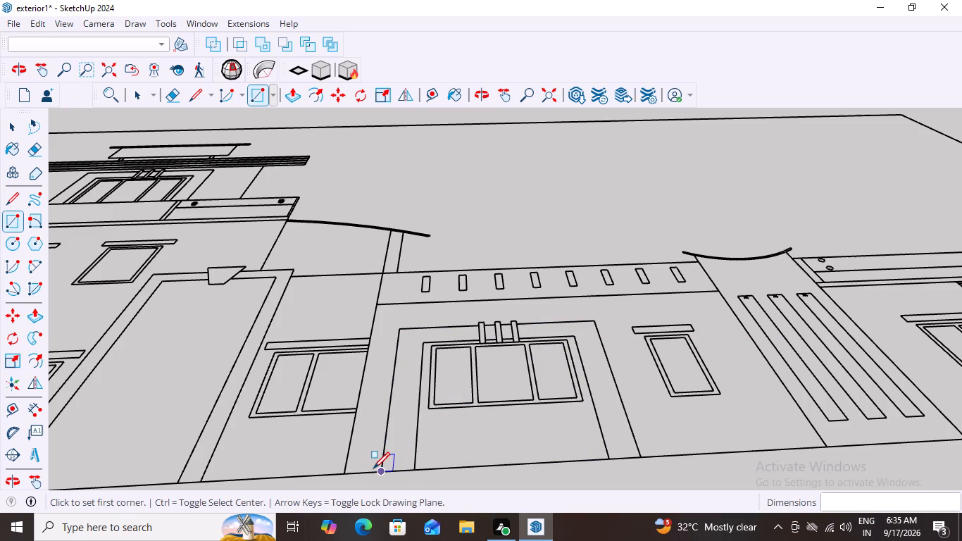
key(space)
Trace the frame around the ground-floor three-pane window on the elevation drawing with lines, about 2743 mm wide and 2553 mm high.
key(l)
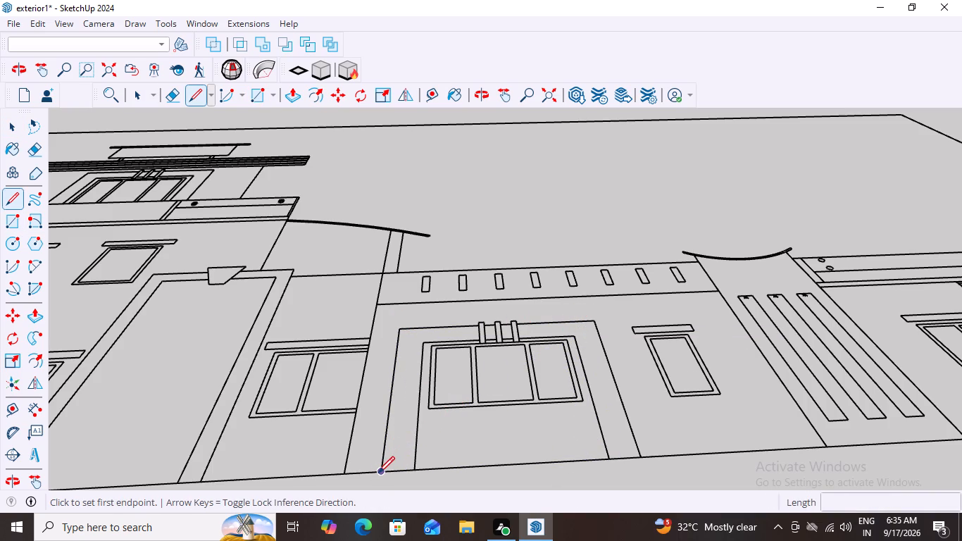
click(378, 473)
click(399, 328)
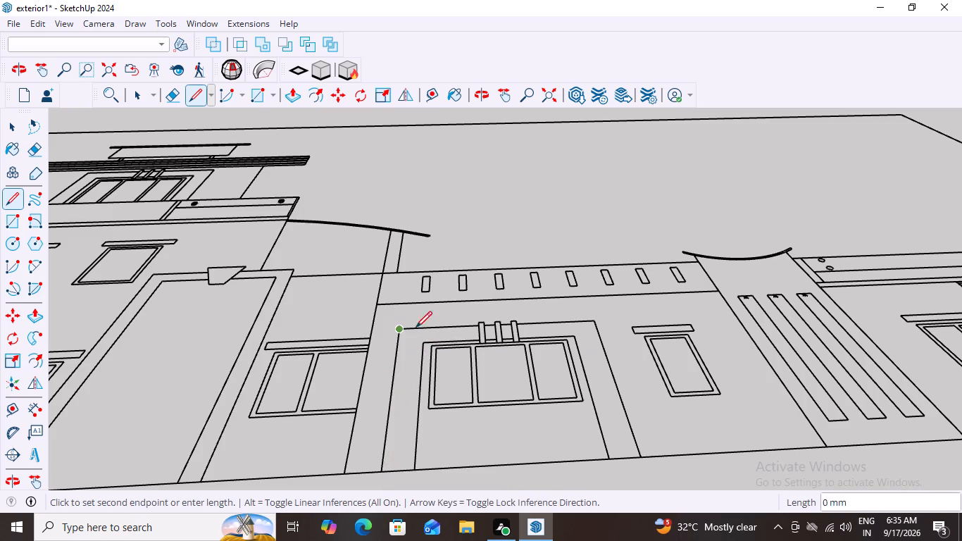
click(595, 322)
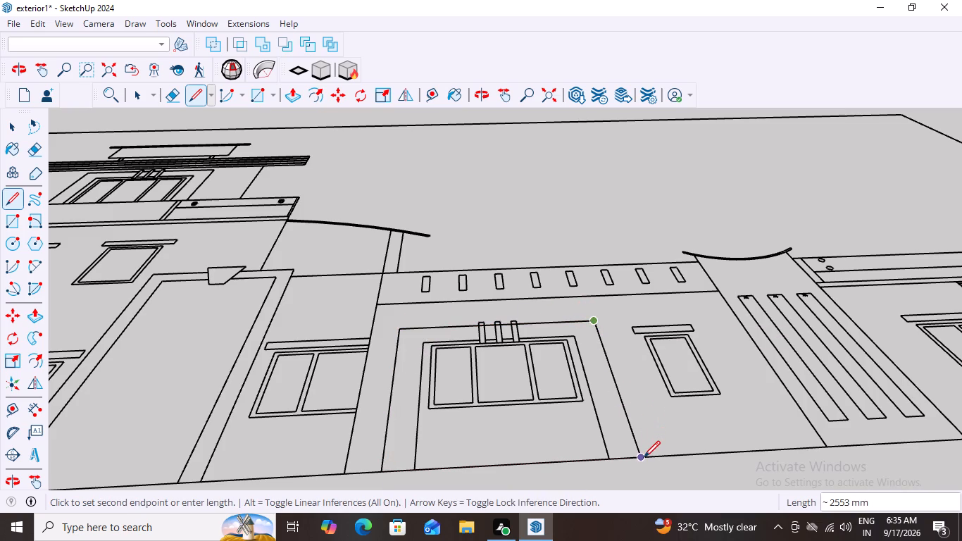
click(642, 459)
click(609, 461)
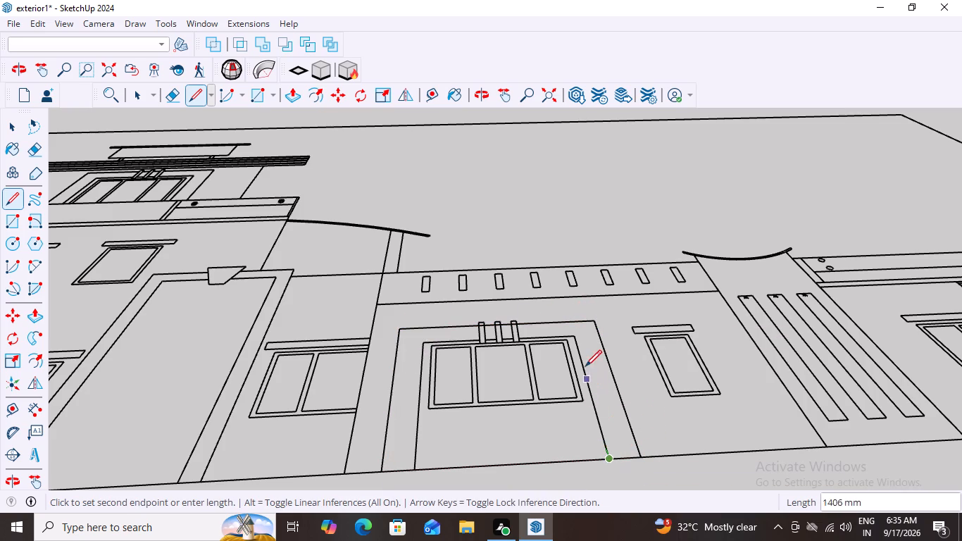
click(575, 335)
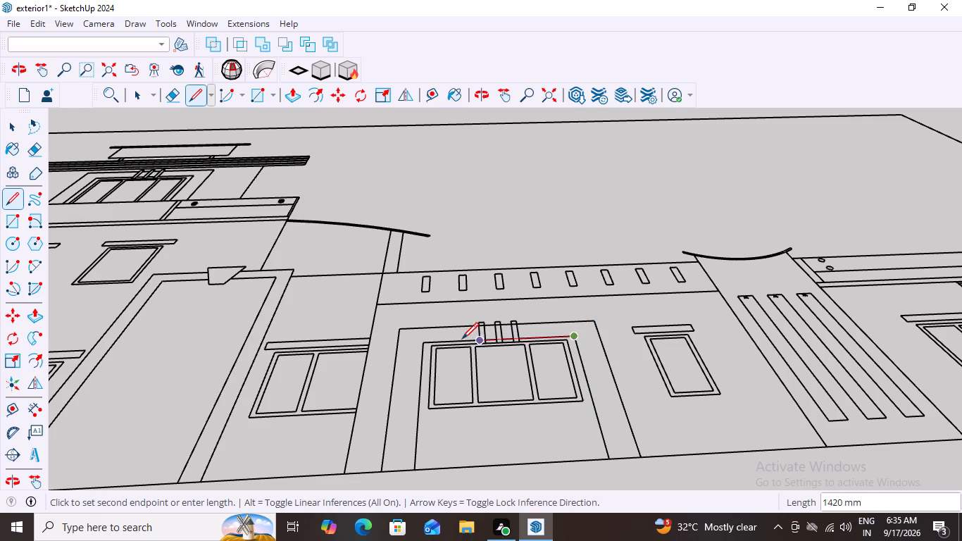
click(422, 341)
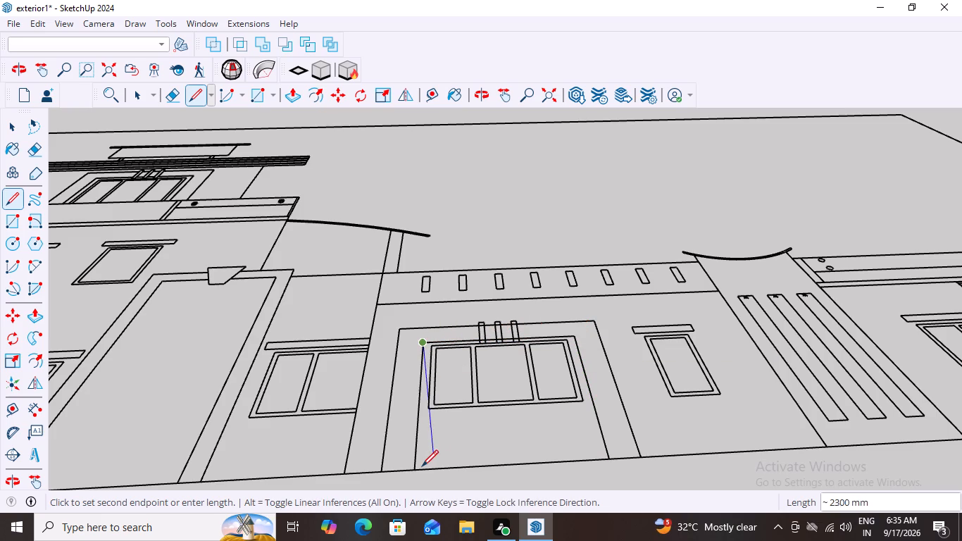
click(419, 468)
click(380, 473)
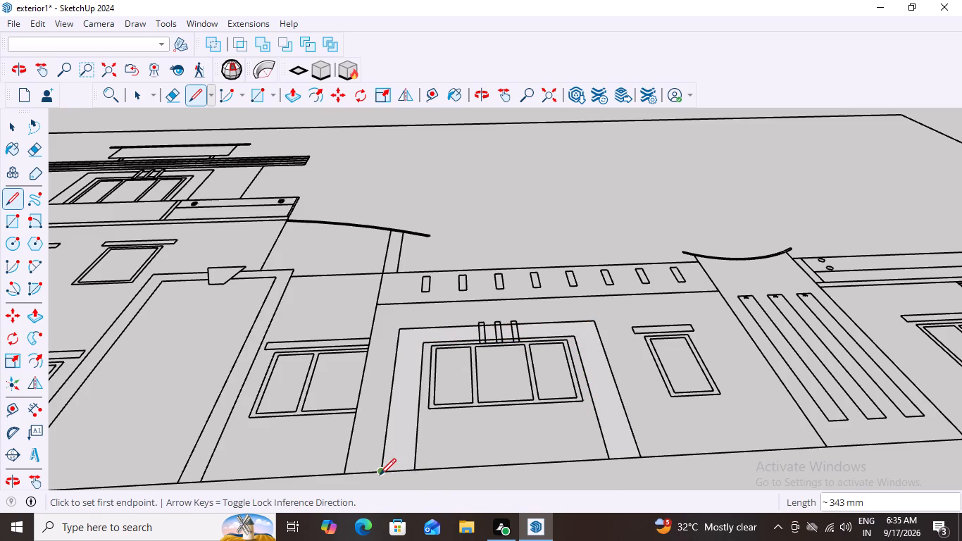
Extrude the traced window frame face by 80 mm with Push/Pull.
key(space)
click(404, 404)
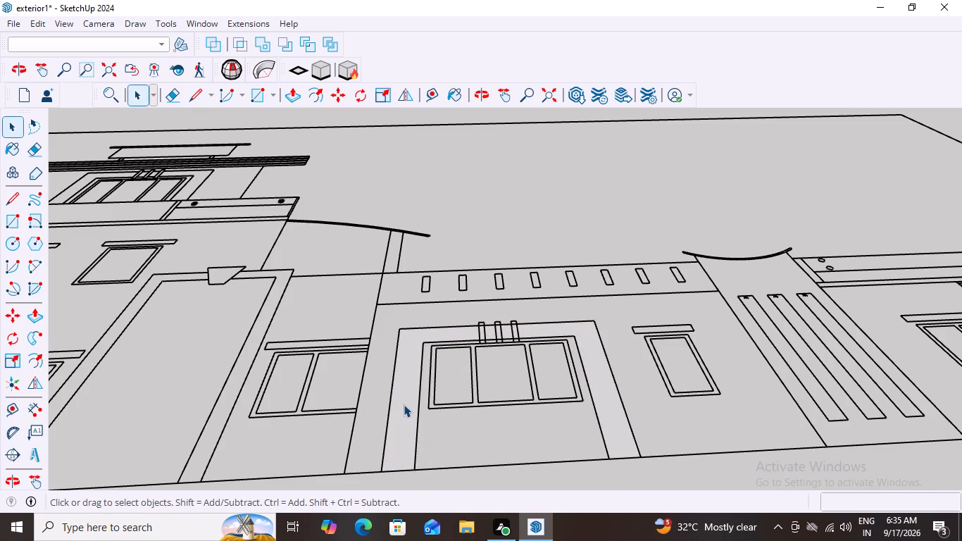
key(p)
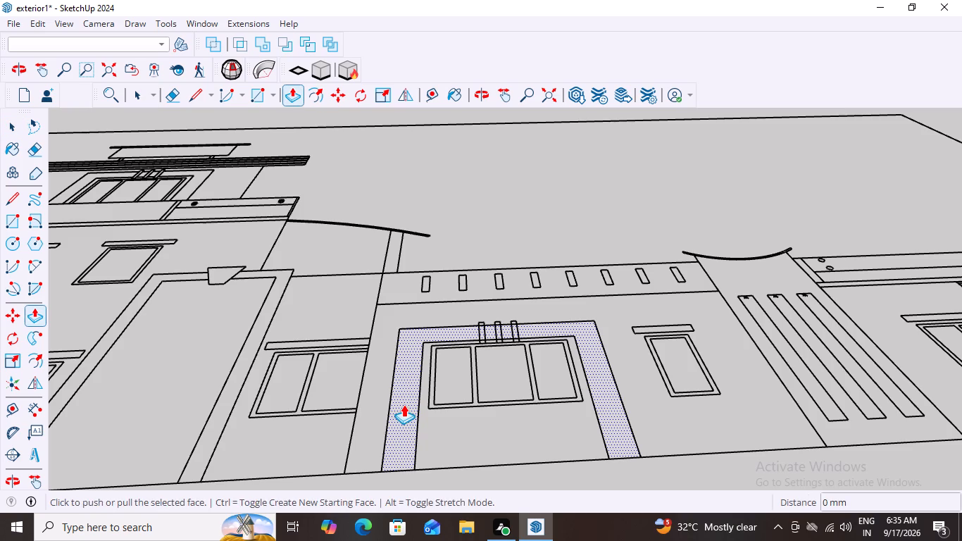
click(404, 404)
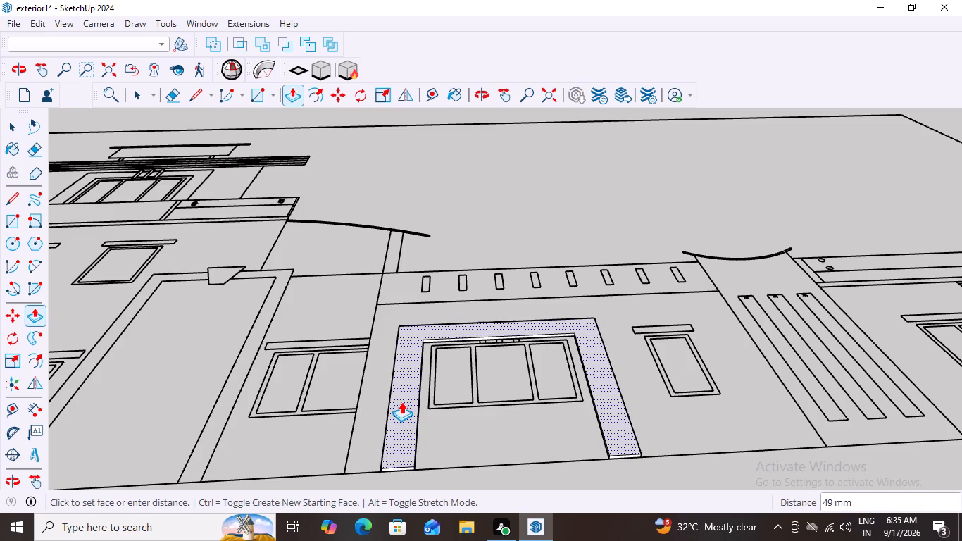
middle_drag(401, 402, 411, 366)
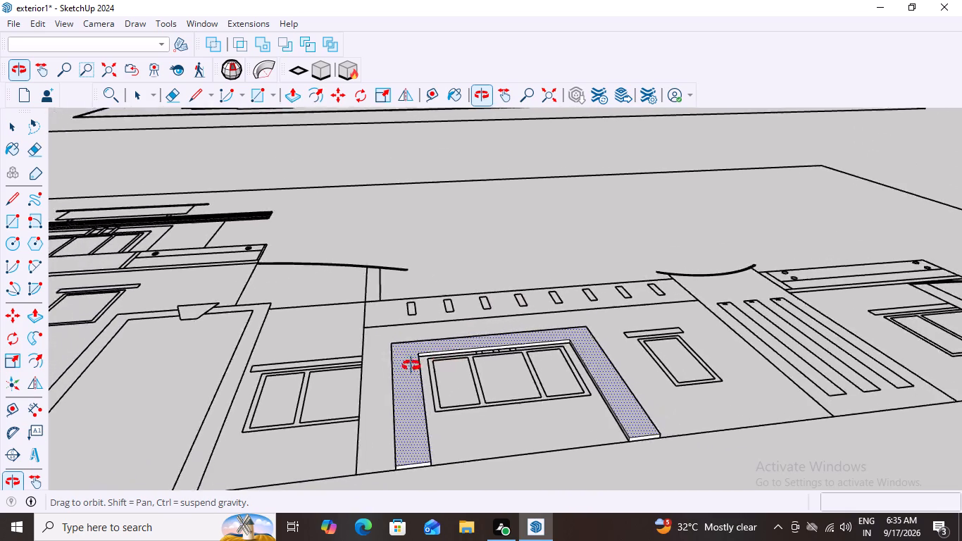
middle_drag(411, 366, 334, 356)
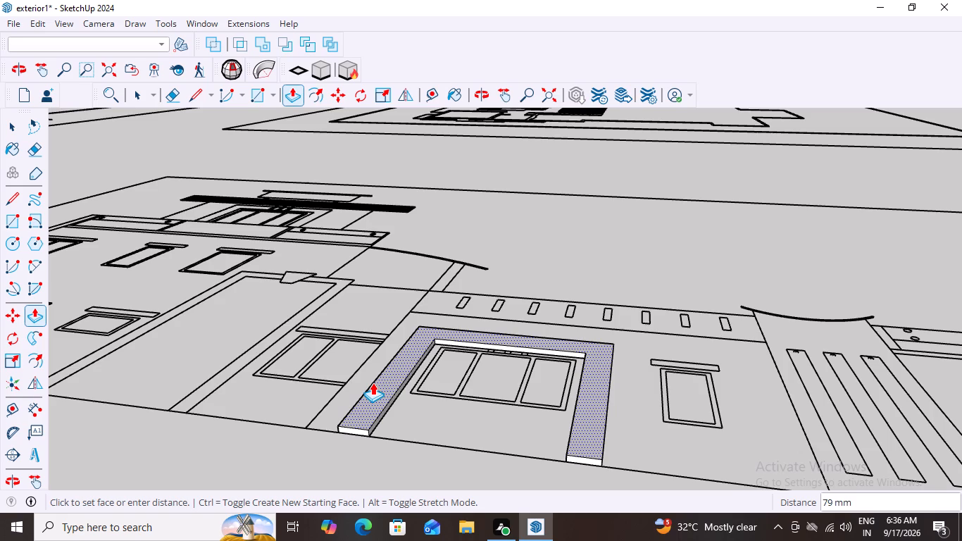
text(80)
key(Return)
key(space)
Group all the faces and edges of the extruded ground-floor three-pane window frame on the elevation drawing.
middle_drag(388, 461, 401, 473)
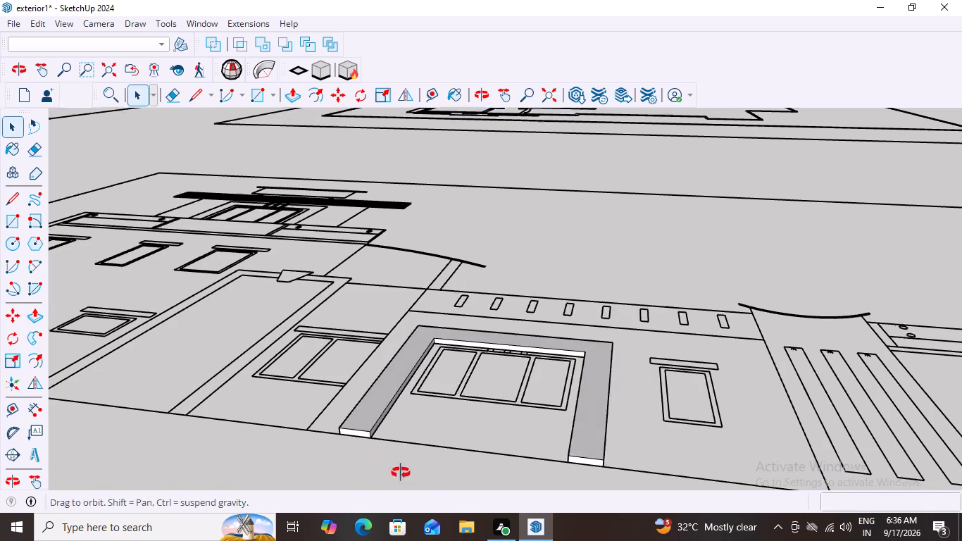
middle_drag(401, 473, 436, 504)
click(391, 428)
double_click(391, 428)
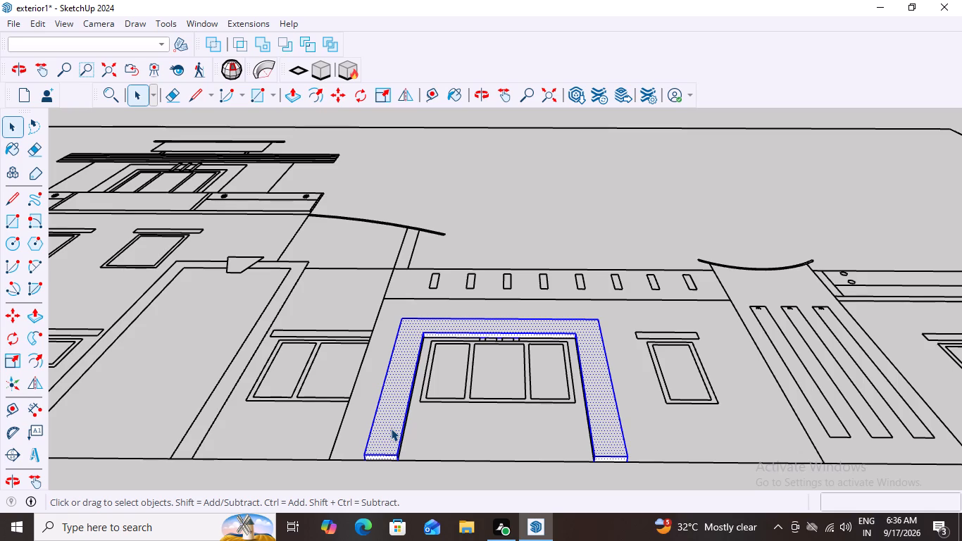
scroll(485, 321, up, 5)
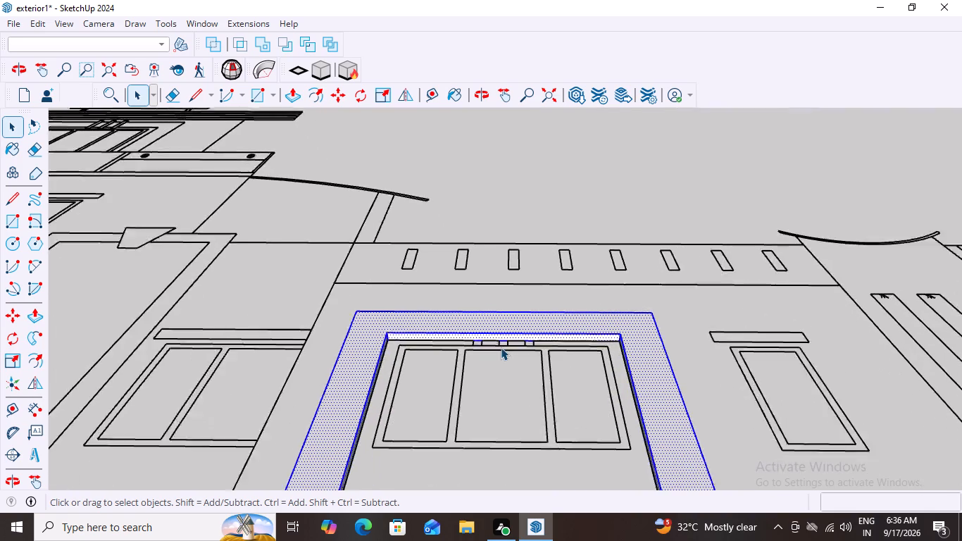
scroll(501, 347, up, 7)
scroll(504, 343, down, 14)
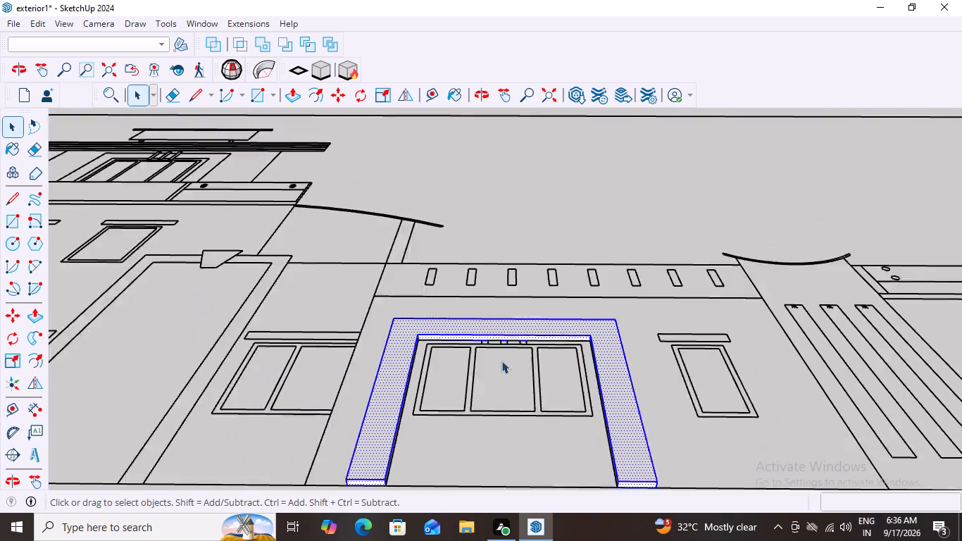
right_click(405, 390)
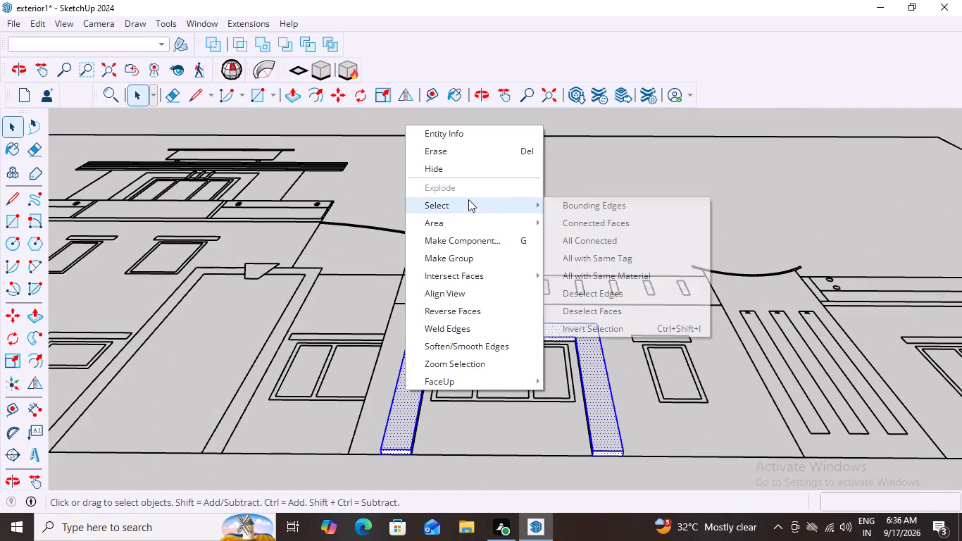
click(451, 259)
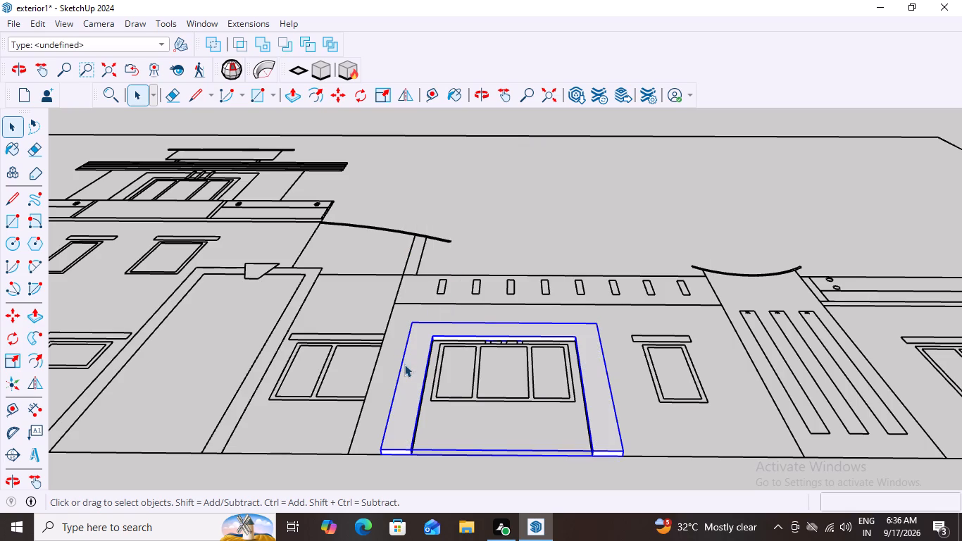
Hide the grouped frame around the ground-floor three-pane window.
click(407, 368)
right_click(411, 368)
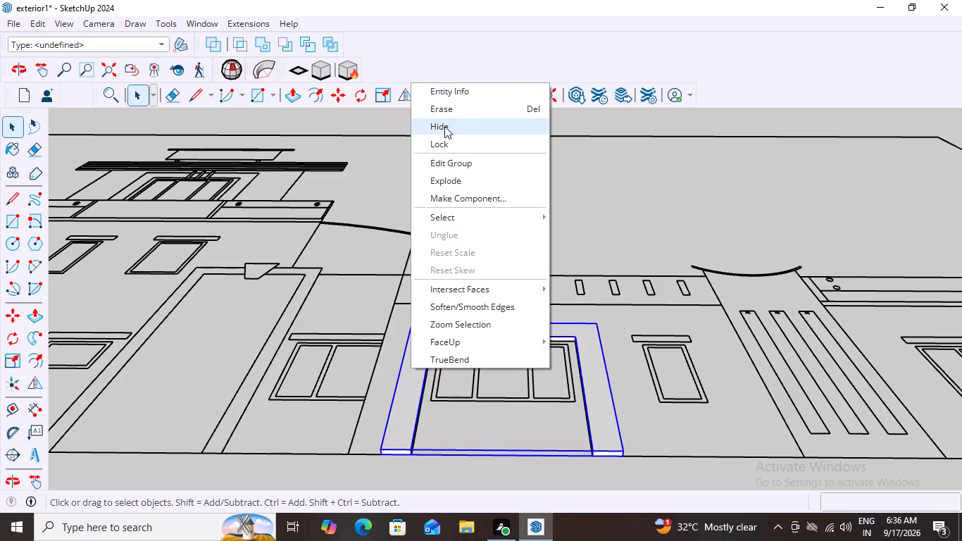
click(444, 126)
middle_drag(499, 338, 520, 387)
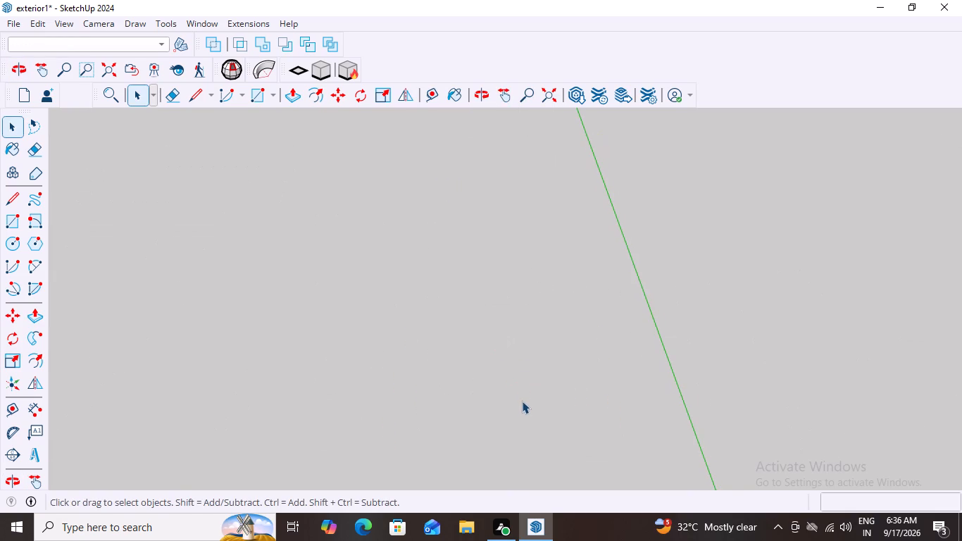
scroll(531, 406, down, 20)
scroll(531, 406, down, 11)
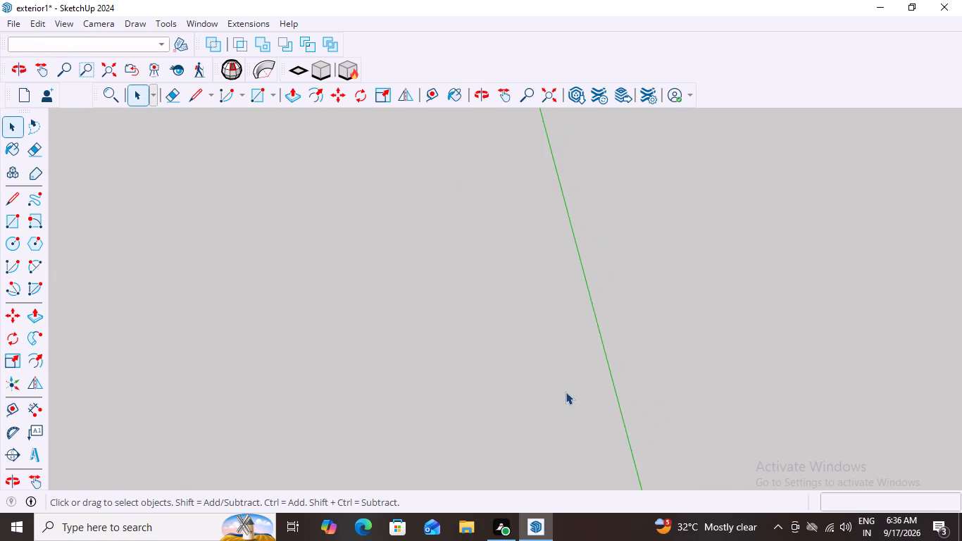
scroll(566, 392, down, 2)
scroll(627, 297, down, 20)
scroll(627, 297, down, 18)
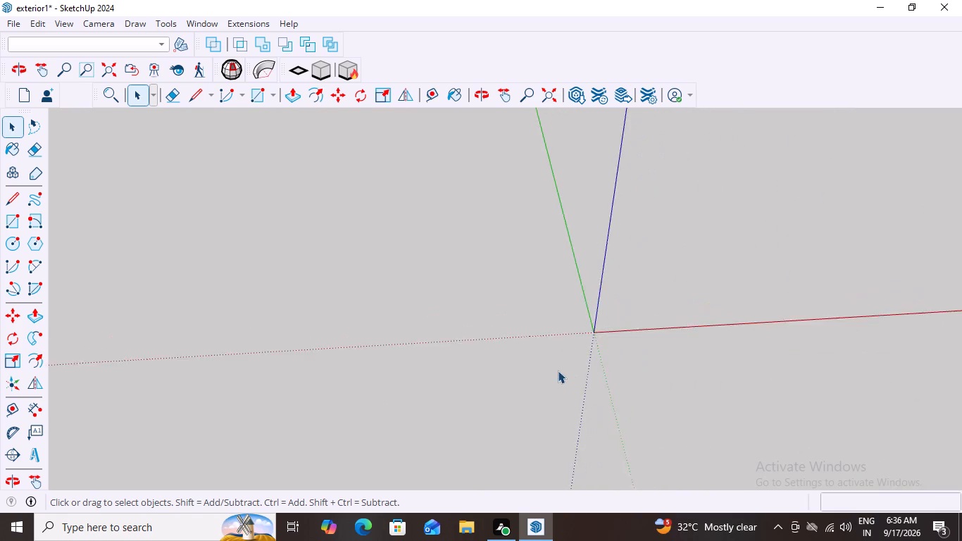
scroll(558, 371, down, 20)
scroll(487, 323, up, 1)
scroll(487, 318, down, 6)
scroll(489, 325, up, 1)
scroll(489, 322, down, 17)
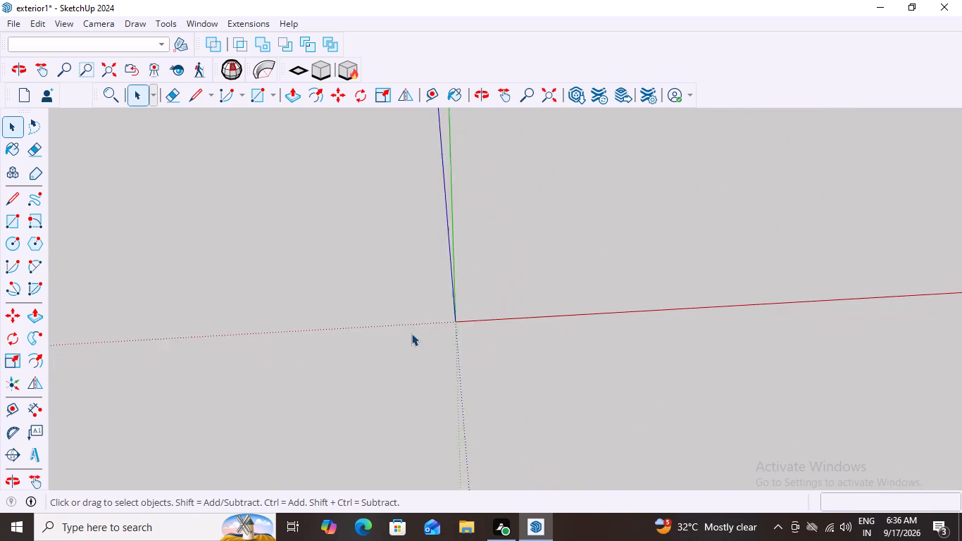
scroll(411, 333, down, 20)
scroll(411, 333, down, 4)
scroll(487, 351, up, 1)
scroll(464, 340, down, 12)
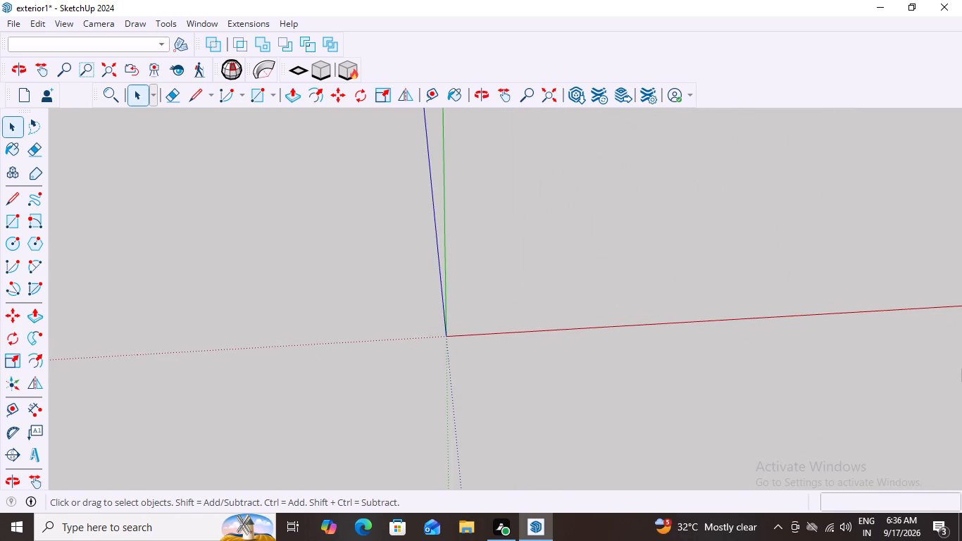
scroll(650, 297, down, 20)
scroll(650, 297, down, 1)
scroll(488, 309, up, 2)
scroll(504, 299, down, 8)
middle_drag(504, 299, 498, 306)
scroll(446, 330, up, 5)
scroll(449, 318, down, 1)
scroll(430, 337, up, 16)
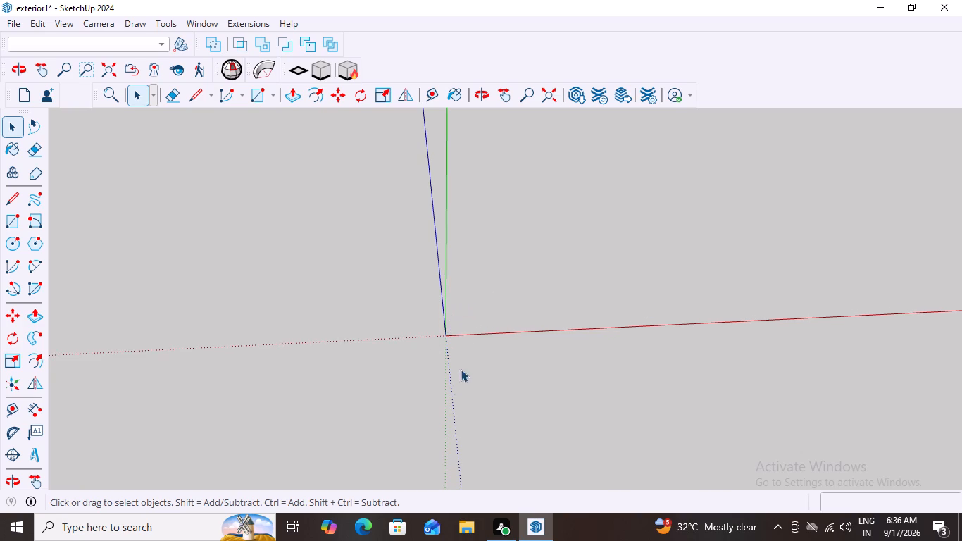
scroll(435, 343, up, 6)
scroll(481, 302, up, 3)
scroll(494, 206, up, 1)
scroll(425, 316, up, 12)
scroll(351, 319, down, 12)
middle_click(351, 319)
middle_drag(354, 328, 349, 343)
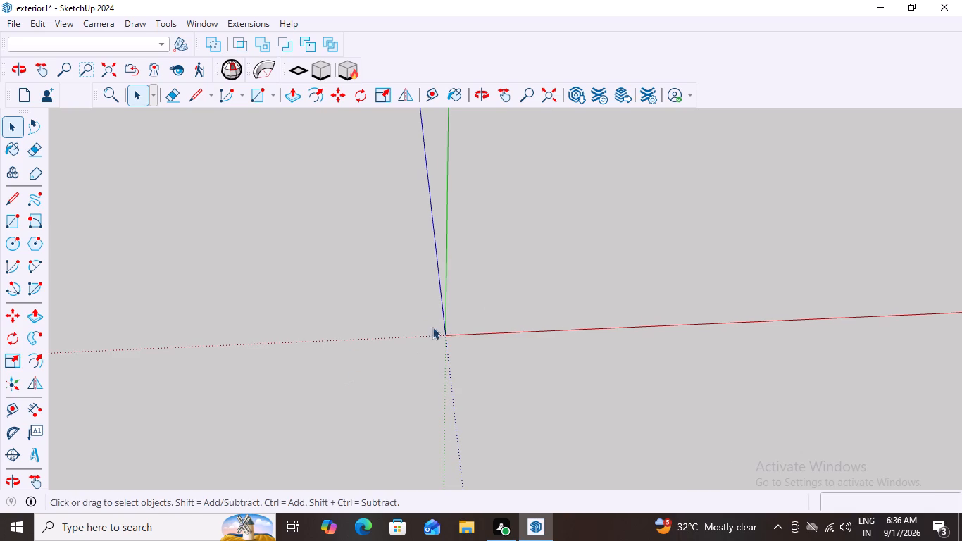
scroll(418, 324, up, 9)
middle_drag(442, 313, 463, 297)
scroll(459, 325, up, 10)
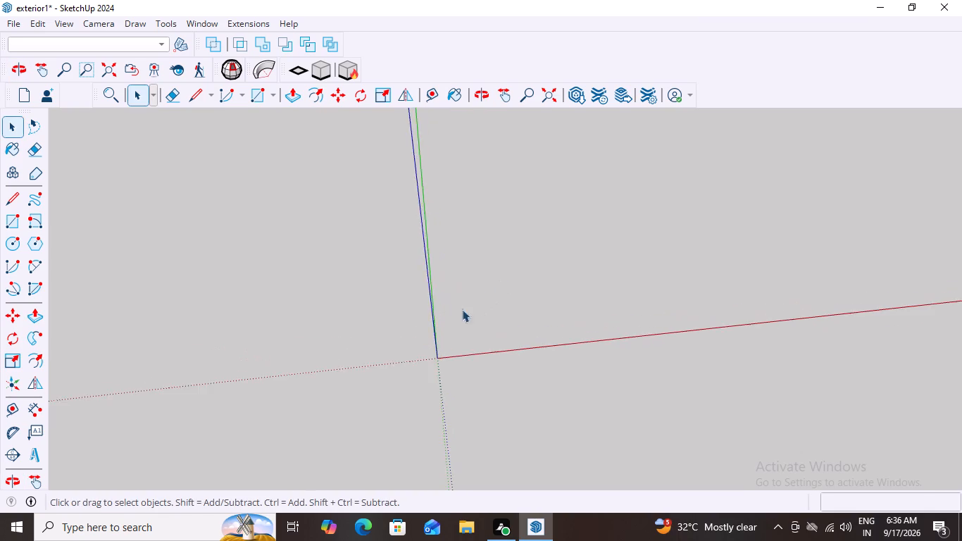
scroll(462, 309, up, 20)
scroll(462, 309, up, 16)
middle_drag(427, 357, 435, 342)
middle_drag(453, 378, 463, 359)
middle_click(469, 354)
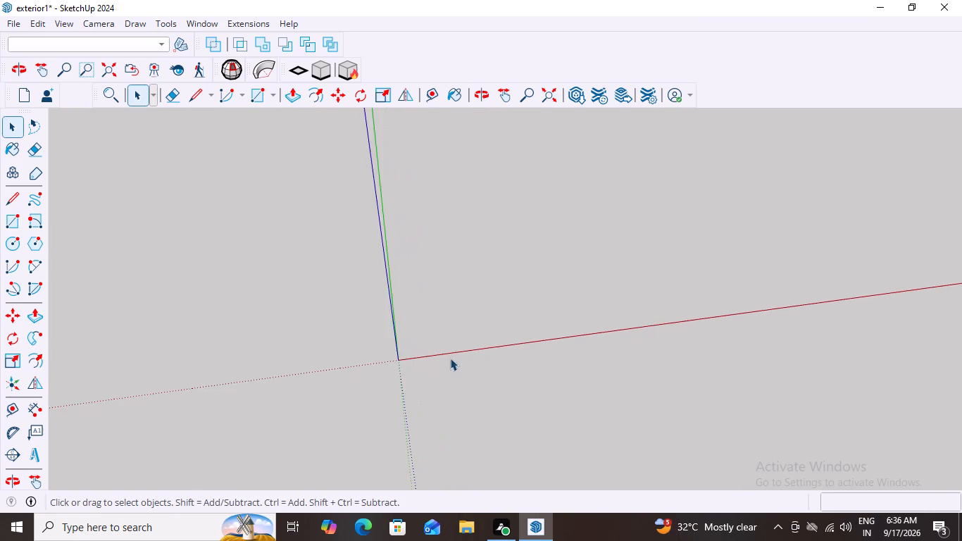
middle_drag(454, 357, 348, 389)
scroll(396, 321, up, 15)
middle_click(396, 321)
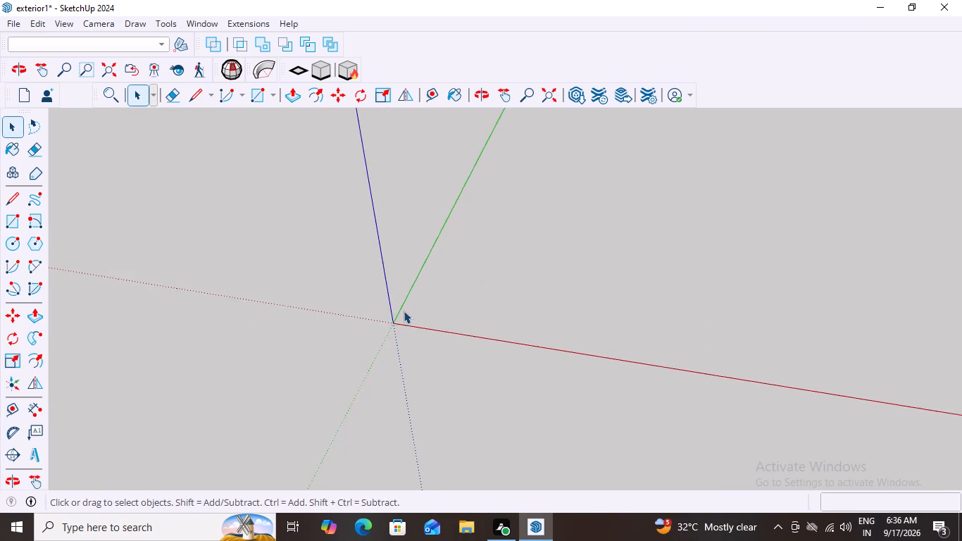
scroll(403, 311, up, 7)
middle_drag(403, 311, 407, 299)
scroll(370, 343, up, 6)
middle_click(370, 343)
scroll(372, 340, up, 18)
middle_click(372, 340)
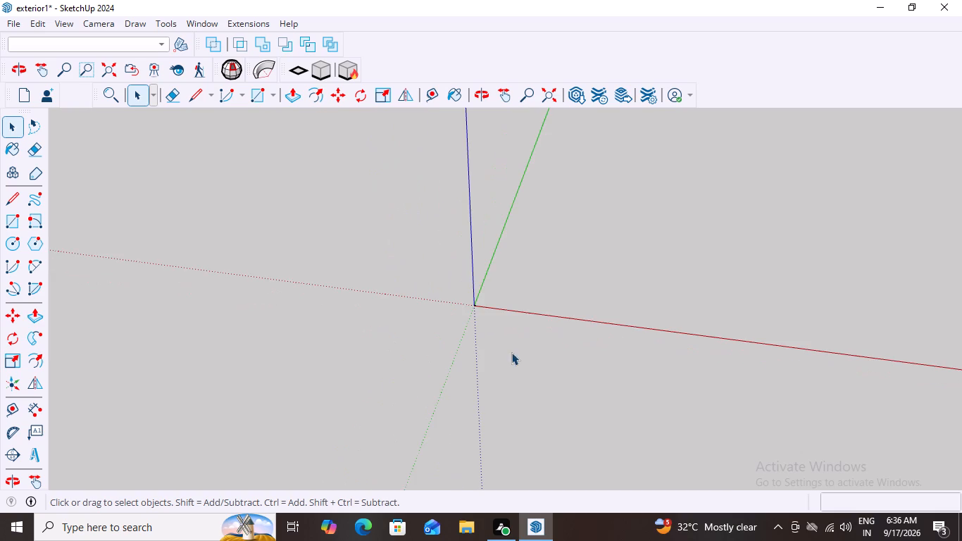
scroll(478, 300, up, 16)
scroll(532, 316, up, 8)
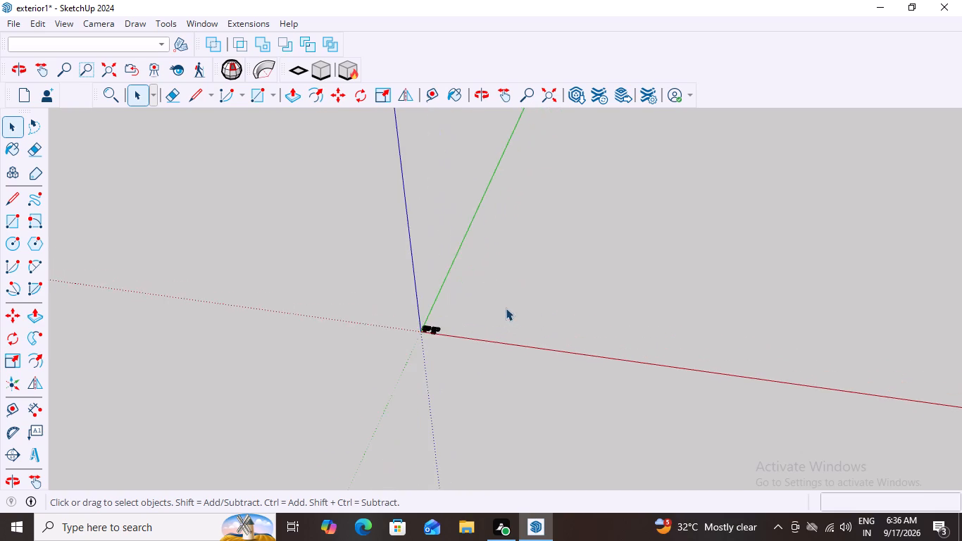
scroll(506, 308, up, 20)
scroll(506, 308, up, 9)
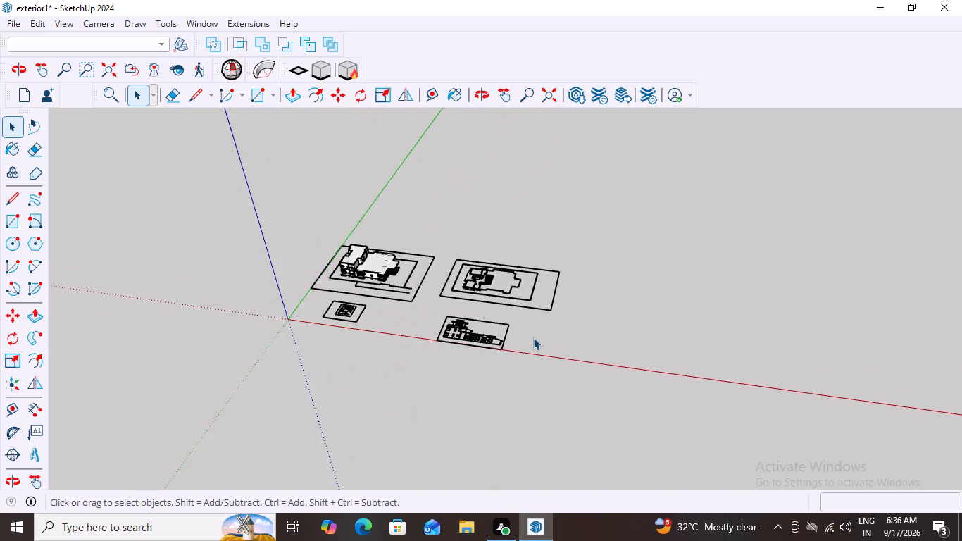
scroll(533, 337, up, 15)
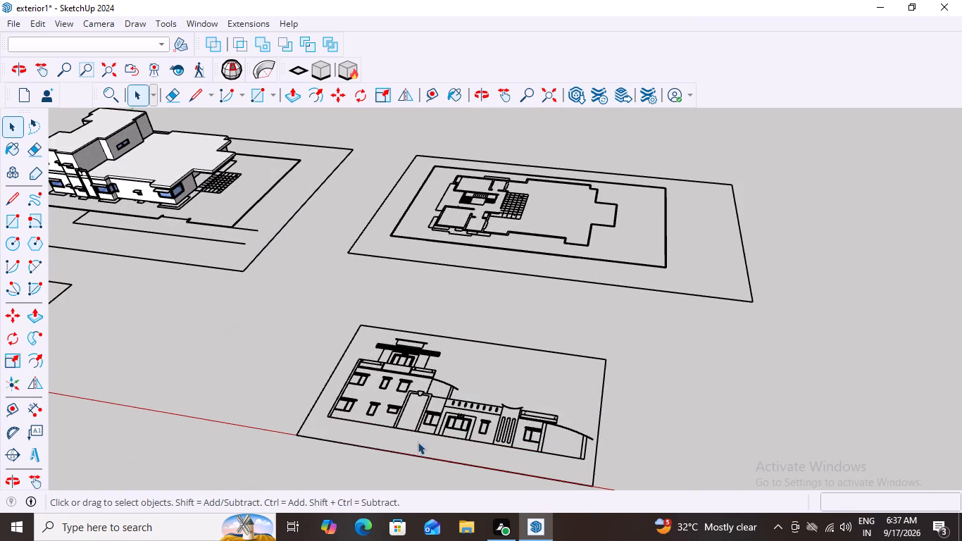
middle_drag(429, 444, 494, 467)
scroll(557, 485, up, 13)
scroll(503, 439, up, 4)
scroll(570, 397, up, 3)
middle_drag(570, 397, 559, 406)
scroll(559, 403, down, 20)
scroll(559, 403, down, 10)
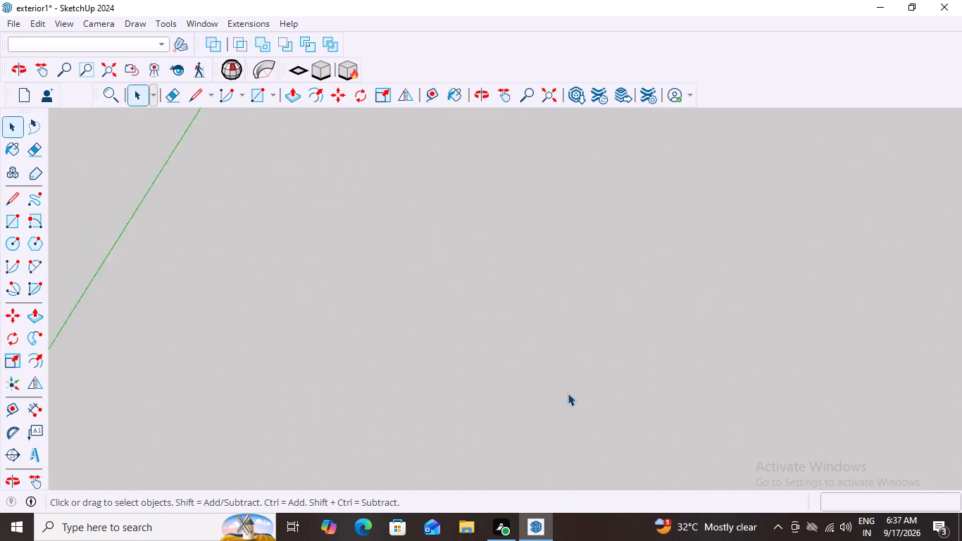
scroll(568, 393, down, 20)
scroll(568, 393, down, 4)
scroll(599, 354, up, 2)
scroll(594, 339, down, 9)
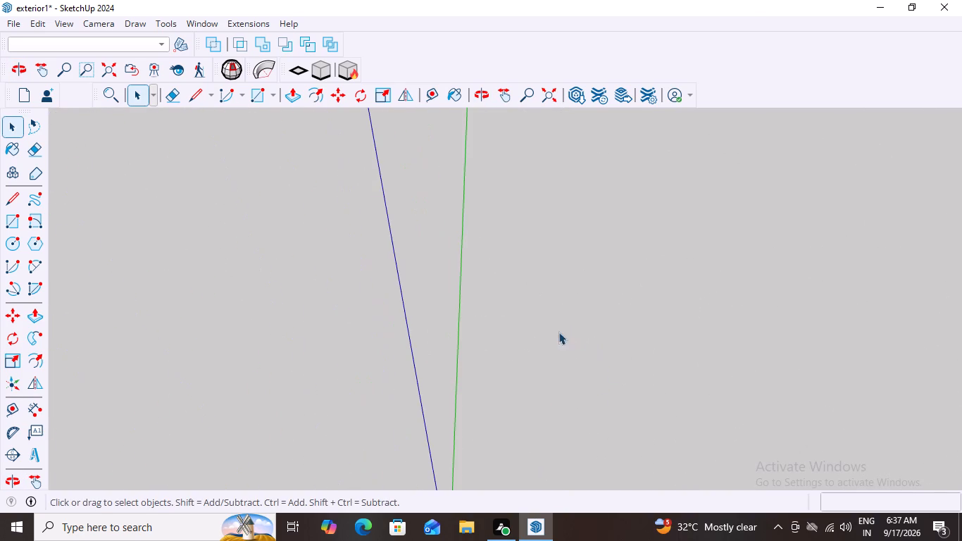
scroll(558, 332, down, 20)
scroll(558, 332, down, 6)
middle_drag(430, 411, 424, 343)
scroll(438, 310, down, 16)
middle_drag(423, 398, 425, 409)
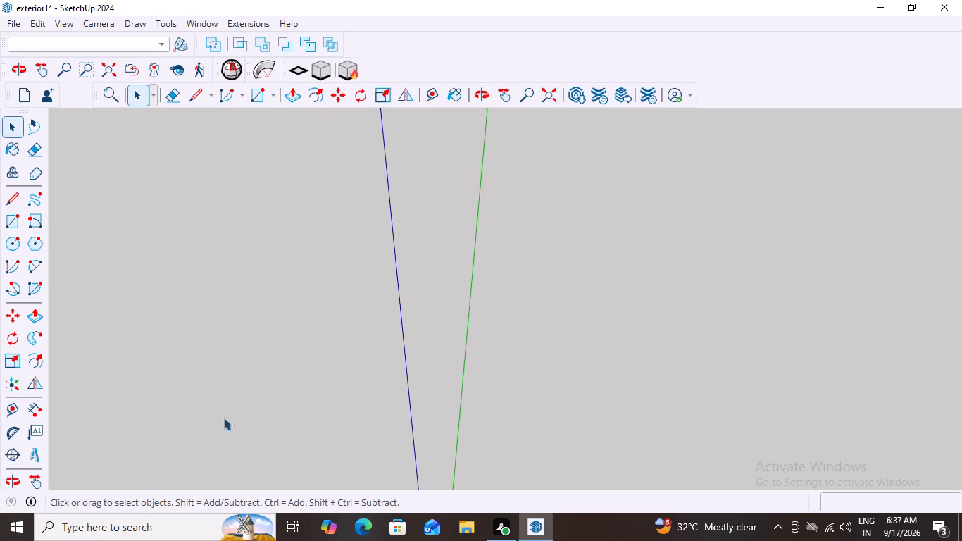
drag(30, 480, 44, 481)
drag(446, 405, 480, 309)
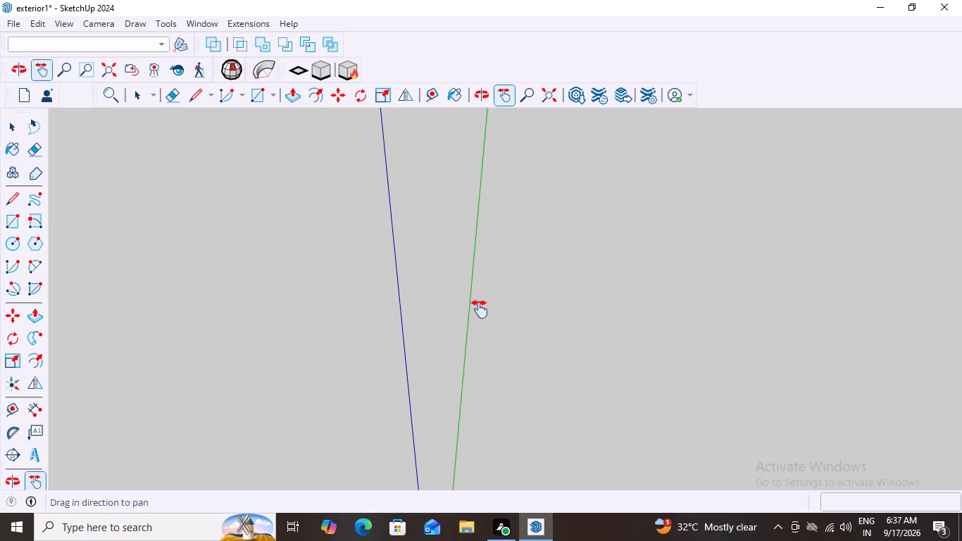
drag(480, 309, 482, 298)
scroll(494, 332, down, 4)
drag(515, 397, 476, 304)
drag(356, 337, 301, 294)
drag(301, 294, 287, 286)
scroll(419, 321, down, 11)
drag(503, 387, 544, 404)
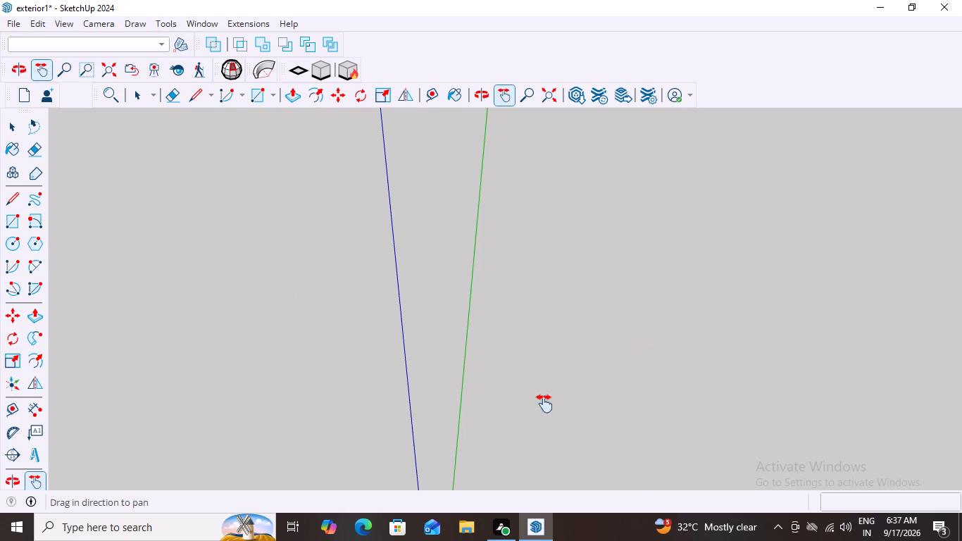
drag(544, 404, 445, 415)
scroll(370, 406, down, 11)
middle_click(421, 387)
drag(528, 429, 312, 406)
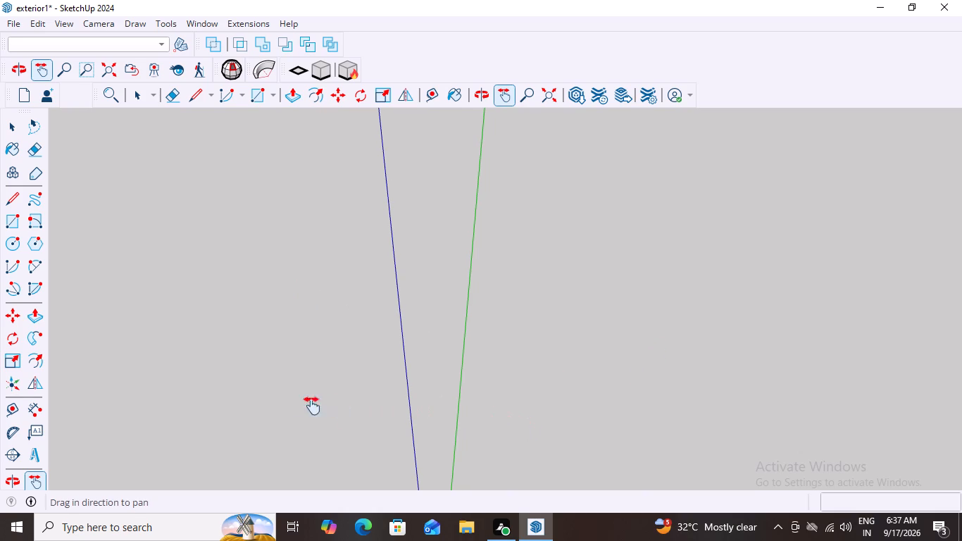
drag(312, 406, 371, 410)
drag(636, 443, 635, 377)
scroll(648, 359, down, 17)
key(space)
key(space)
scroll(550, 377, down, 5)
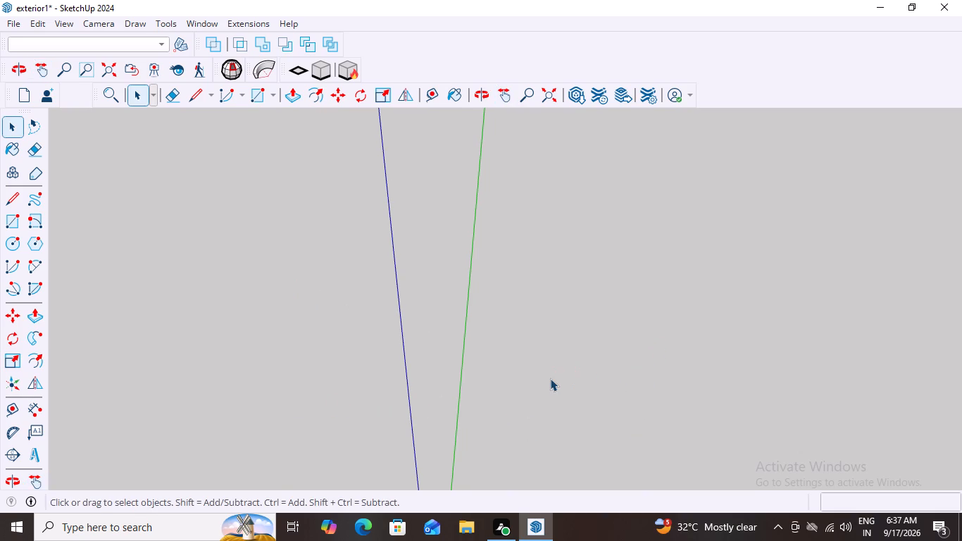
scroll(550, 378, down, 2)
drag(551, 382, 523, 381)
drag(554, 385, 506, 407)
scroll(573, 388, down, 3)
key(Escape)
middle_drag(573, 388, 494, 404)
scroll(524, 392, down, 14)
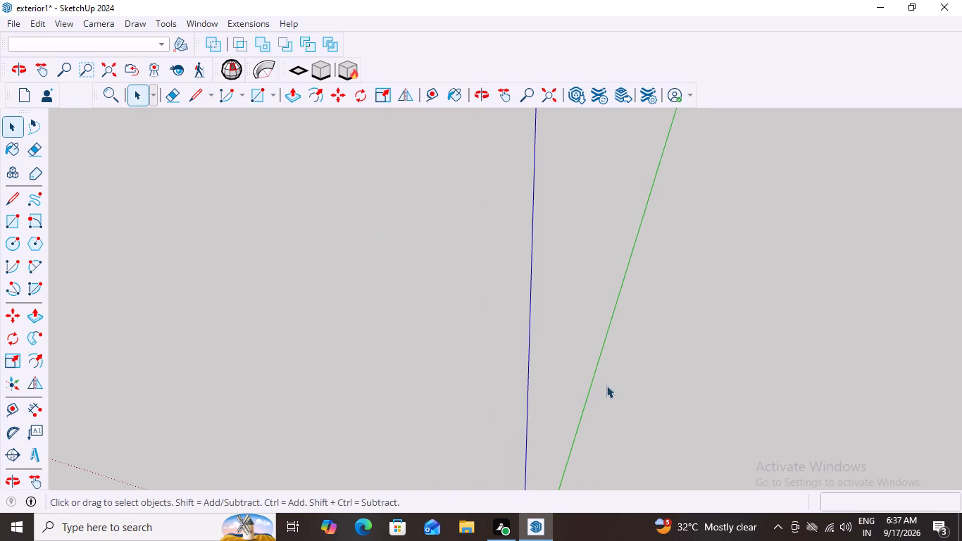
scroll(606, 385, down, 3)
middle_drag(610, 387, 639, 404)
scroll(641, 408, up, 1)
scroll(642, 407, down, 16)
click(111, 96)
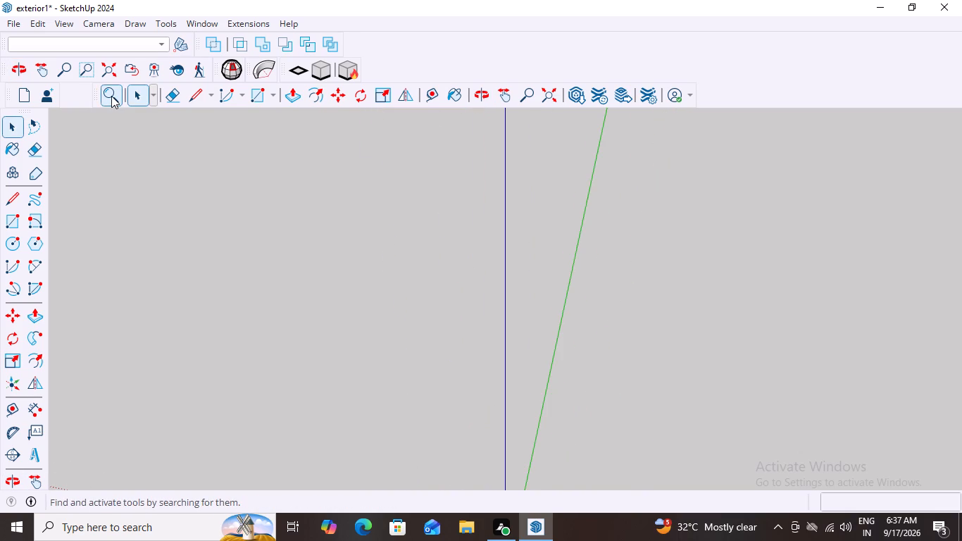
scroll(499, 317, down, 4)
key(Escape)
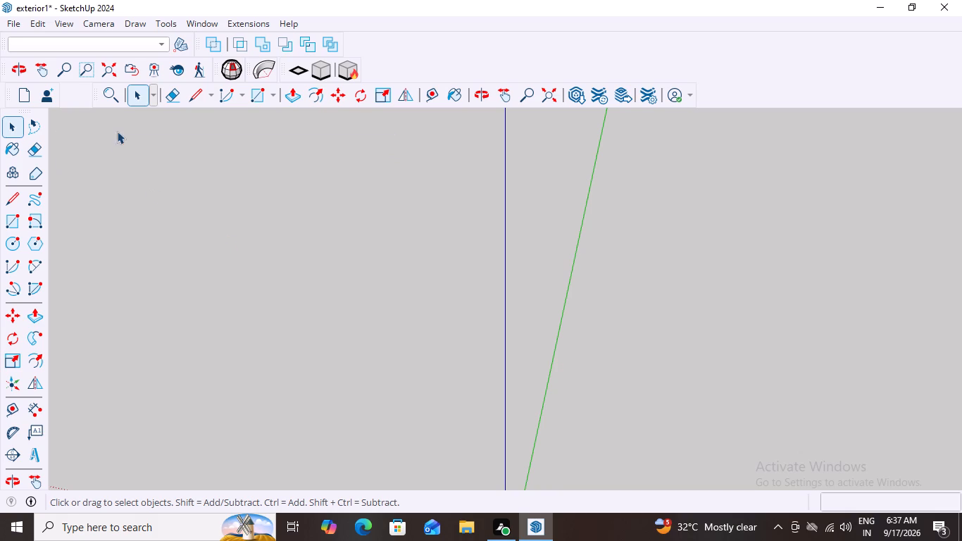
Draw three rectangles about 76 mm by 495 mm over the vertical strips above the ground-floor three-pane window on the elevation drawing.
click(103, 65)
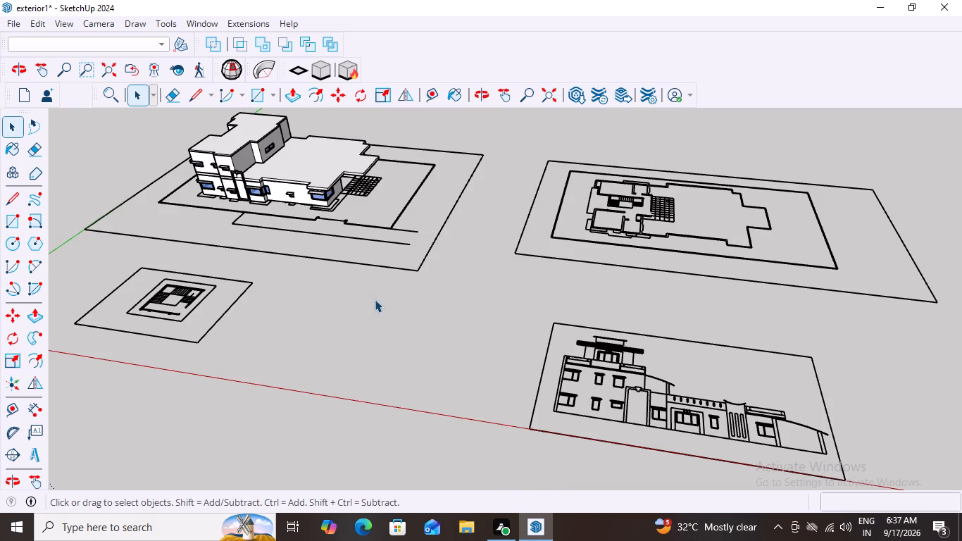
scroll(363, 301, down, 4)
middle_drag(343, 323, 389, 347)
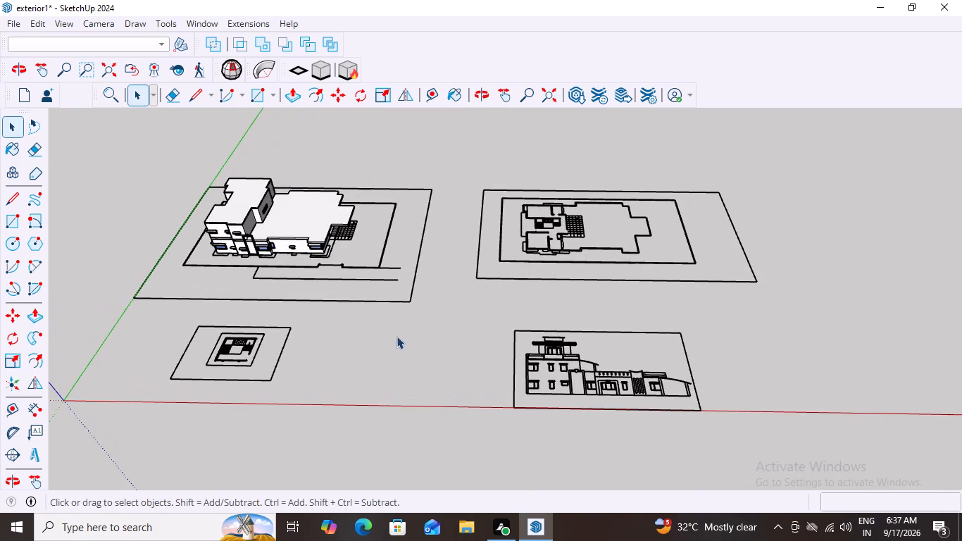
scroll(556, 202, up, 1)
key(Escape)
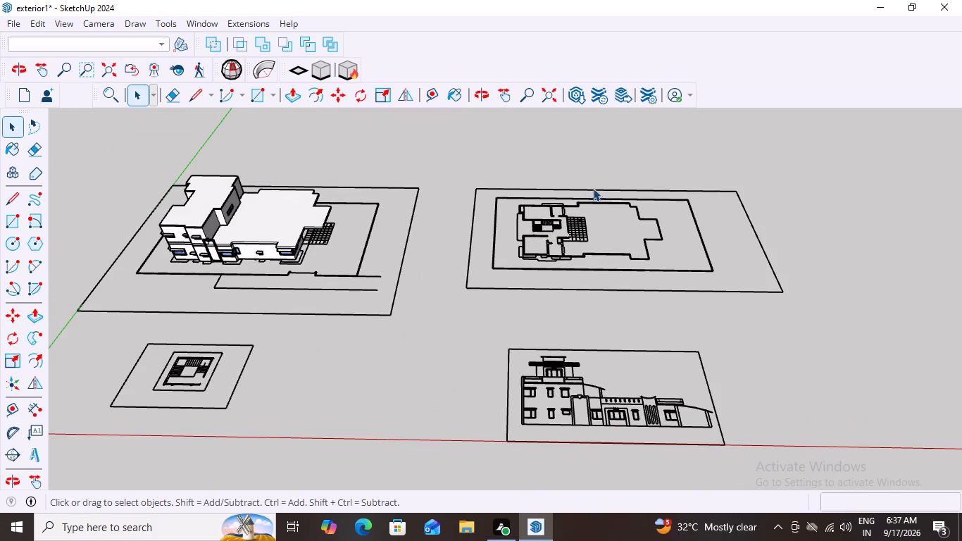
scroll(551, 256, up, 7)
scroll(554, 244, down, 12)
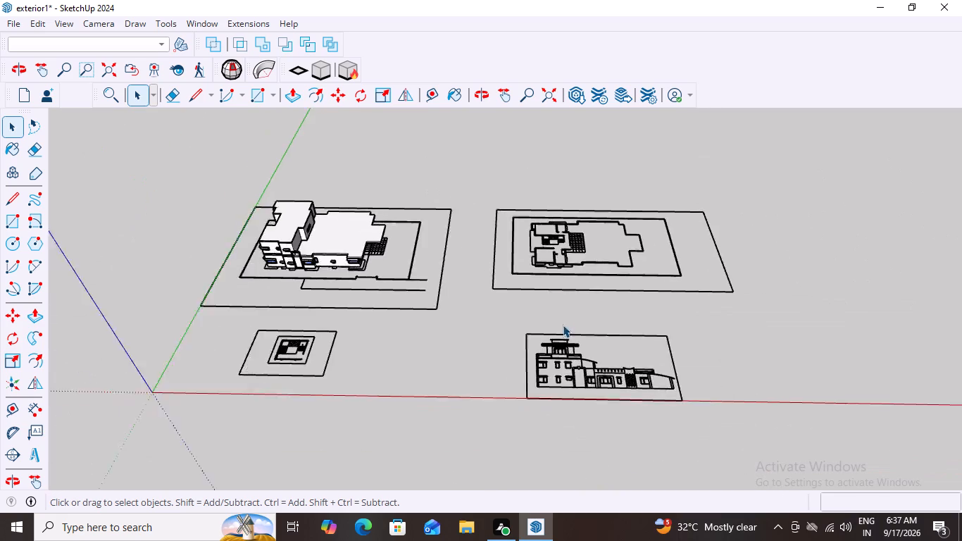
scroll(563, 325, down, 2)
scroll(567, 386, up, 14)
scroll(628, 337, up, 9)
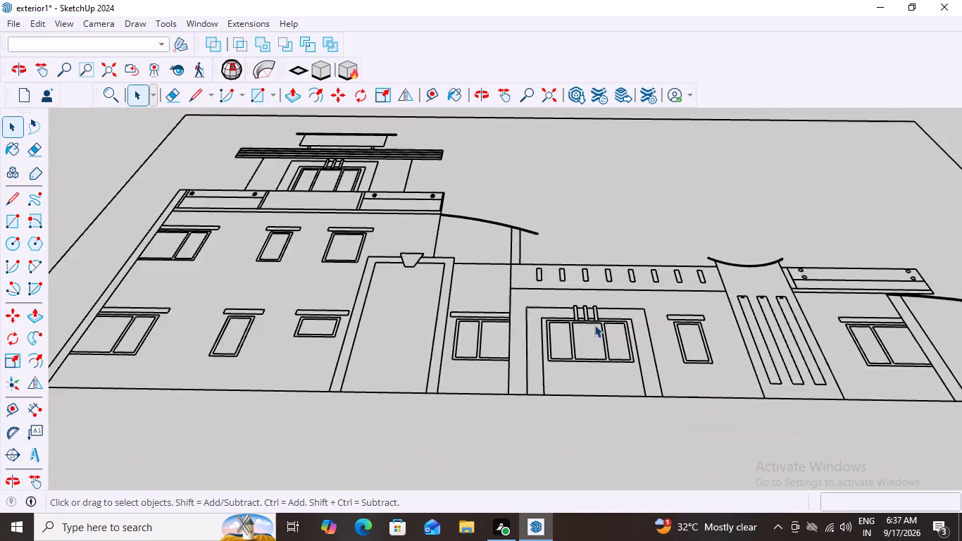
scroll(594, 325, up, 8)
scroll(592, 333, down, 3)
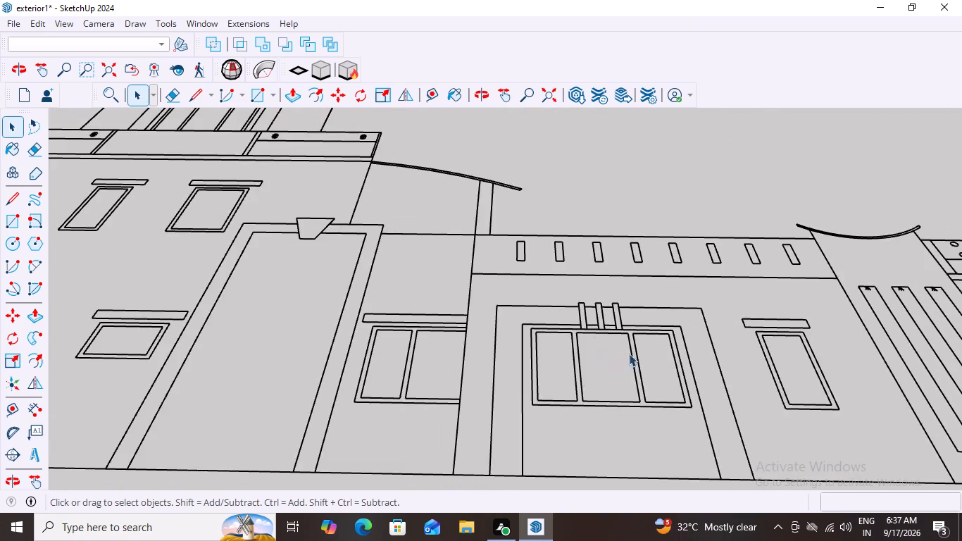
scroll(640, 344, up, 4)
scroll(566, 313, up, 1)
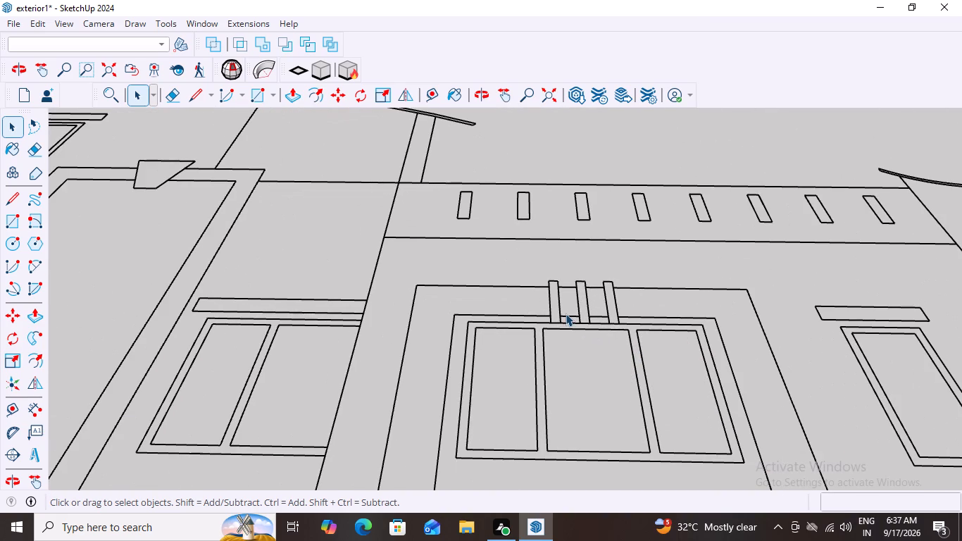
key(space)
key(r)
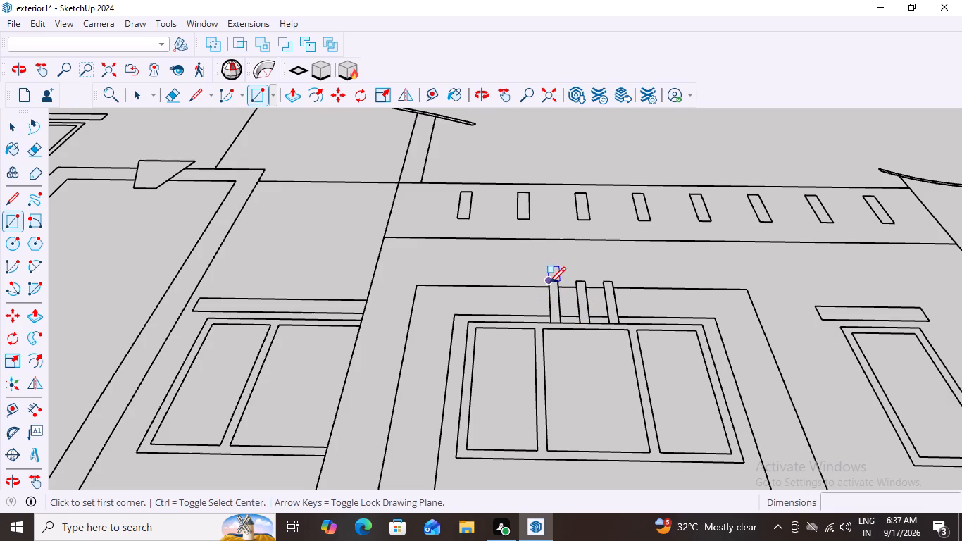
click(549, 283)
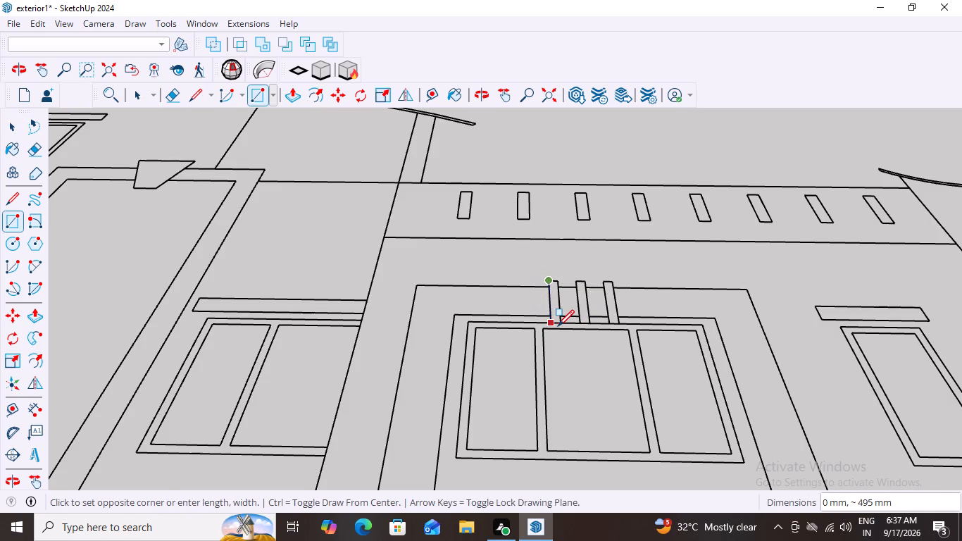
click(561, 323)
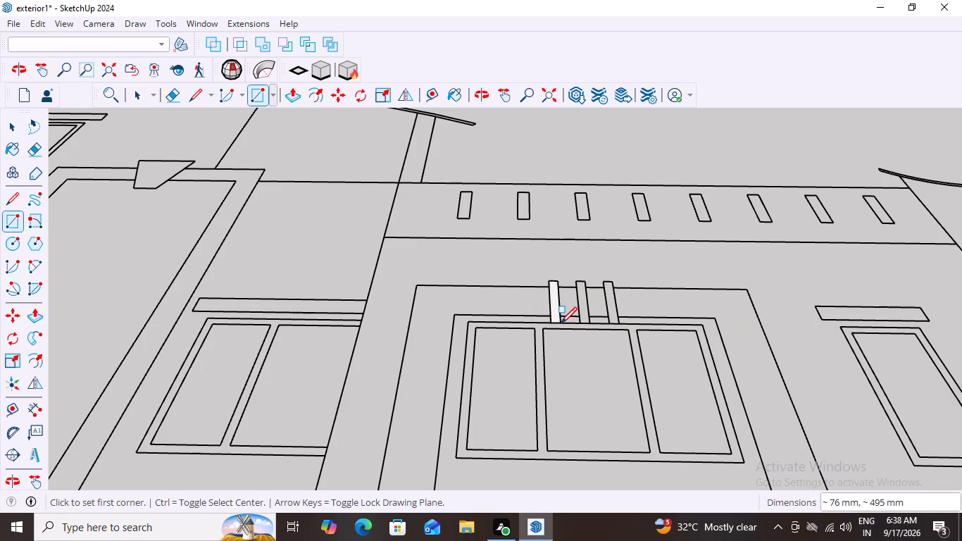
key(space)
key(r)
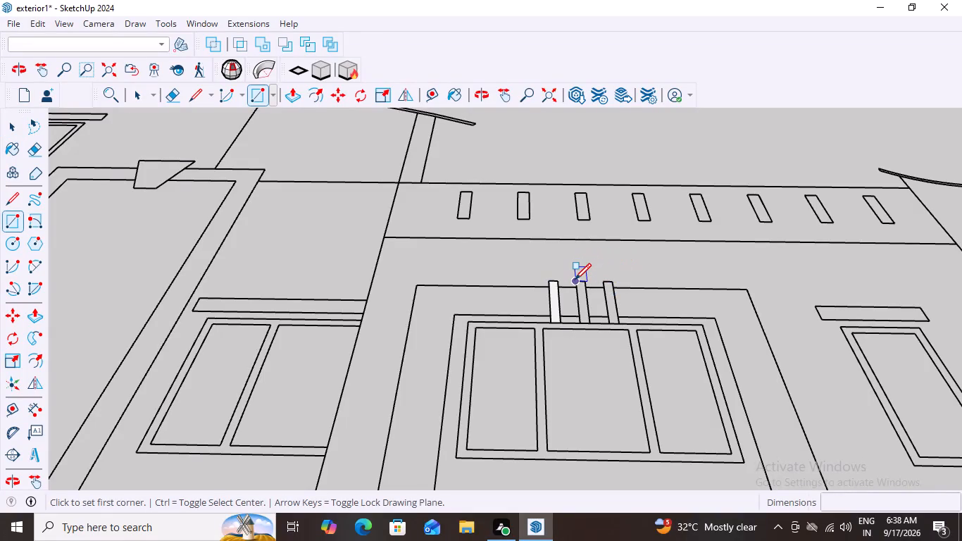
drag(574, 282, 573, 299)
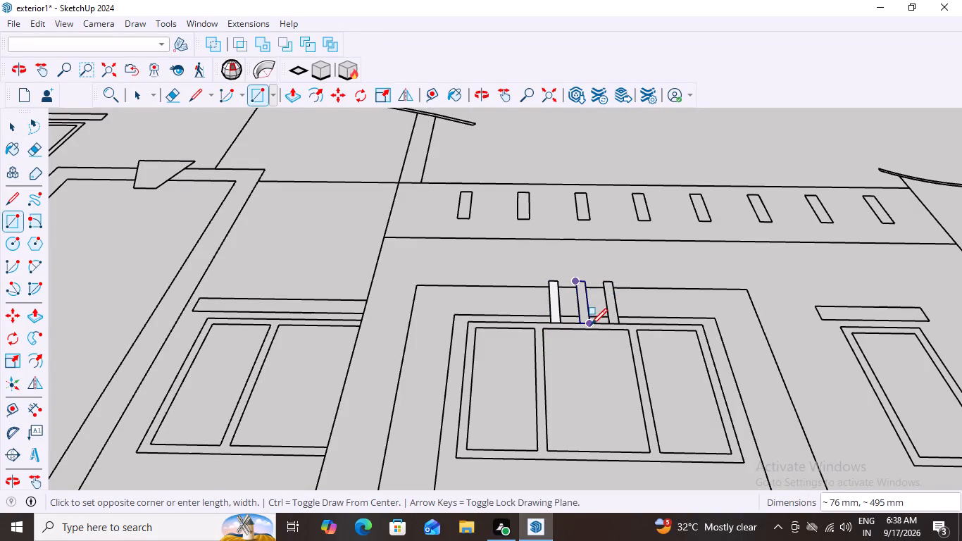
click(591, 325)
key(space)
key(r)
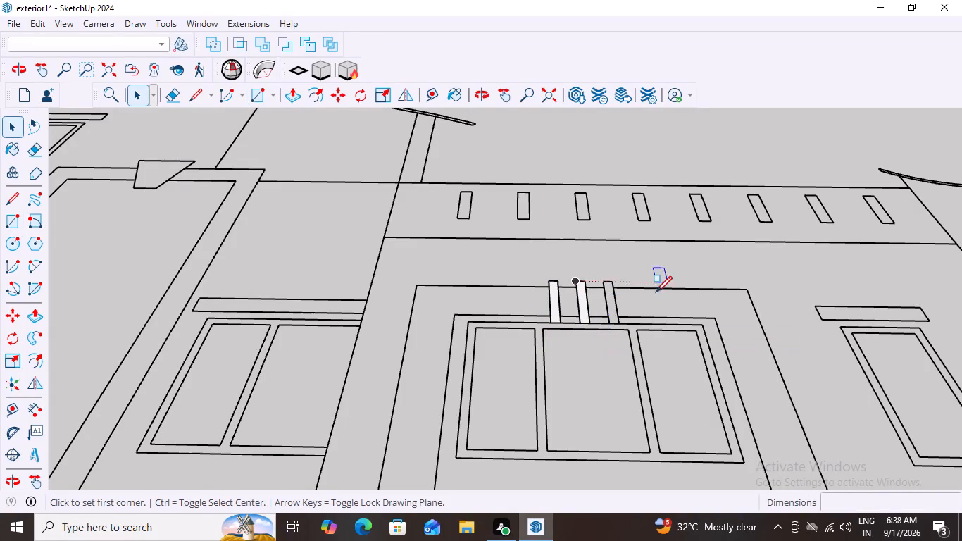
click(605, 281)
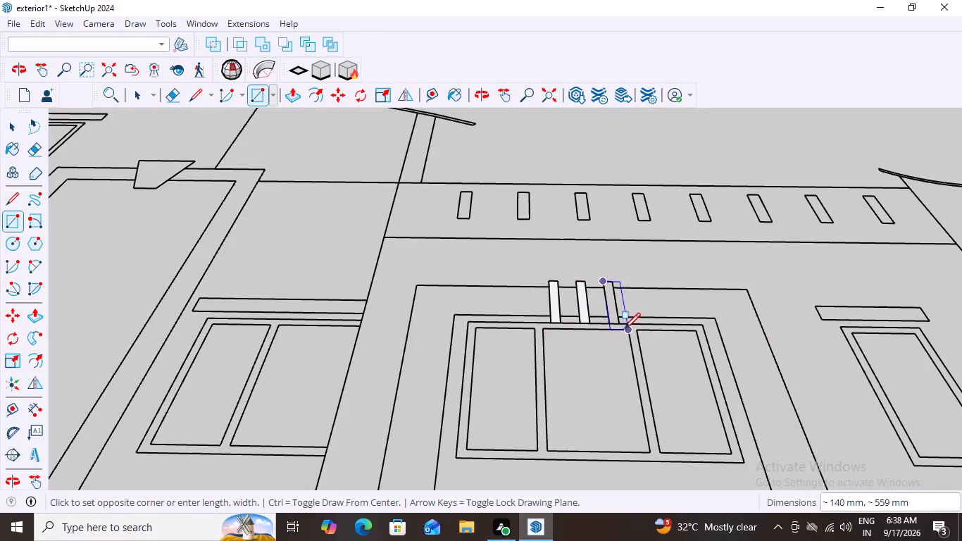
click(619, 325)
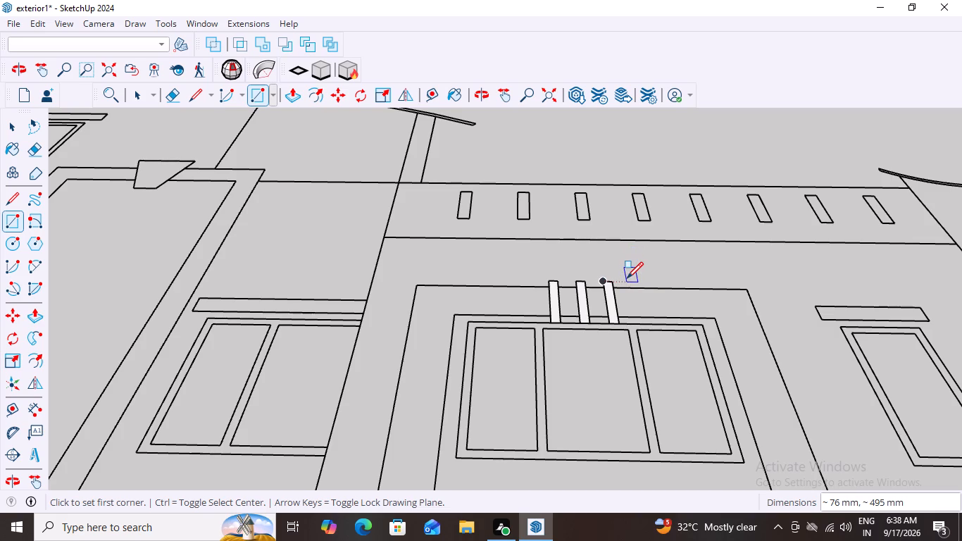
scroll(627, 278, down, 4)
key(space)
Extrude the leftmost strip above the ground-floor three-pane window by 100 mm with Push/Pull.
scroll(623, 328, up, 10)
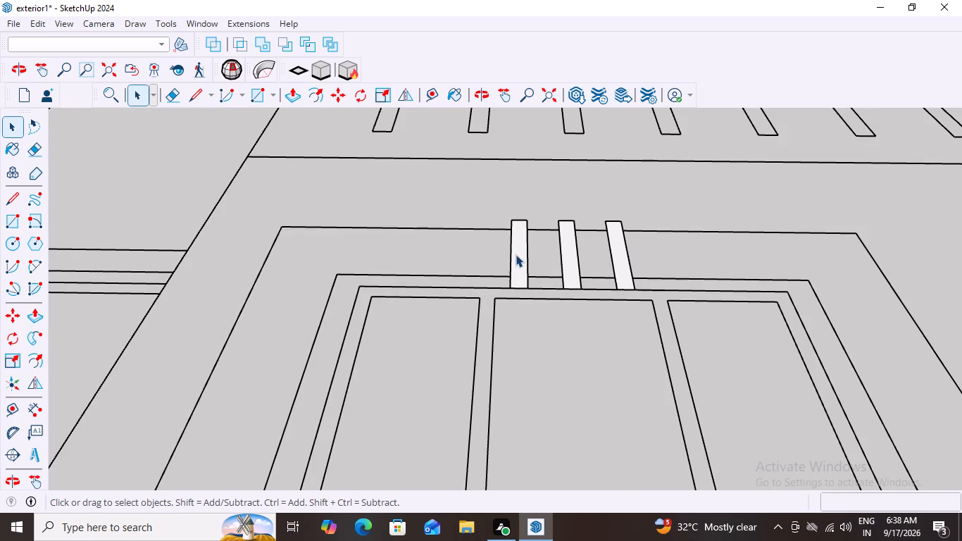
click(516, 254)
triple_click(516, 254)
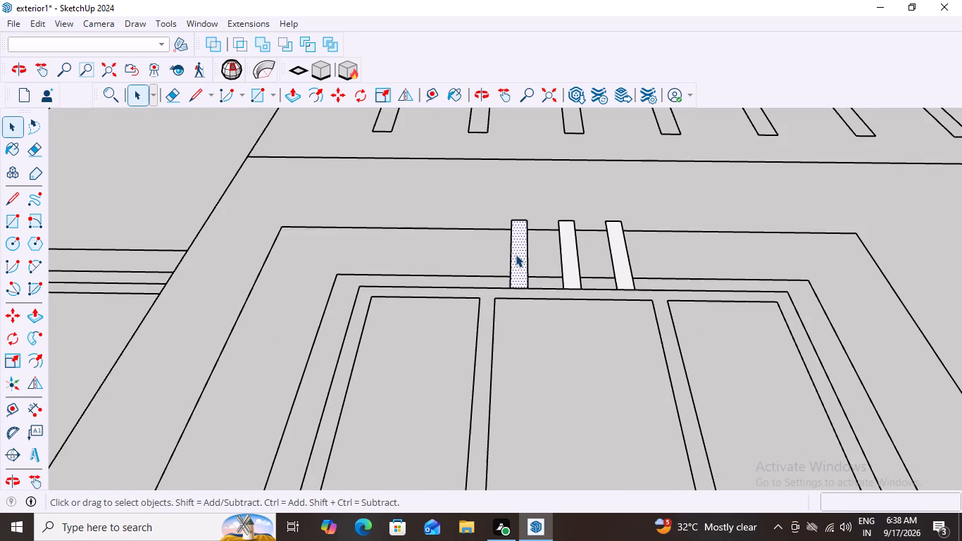
click(516, 254)
key(p)
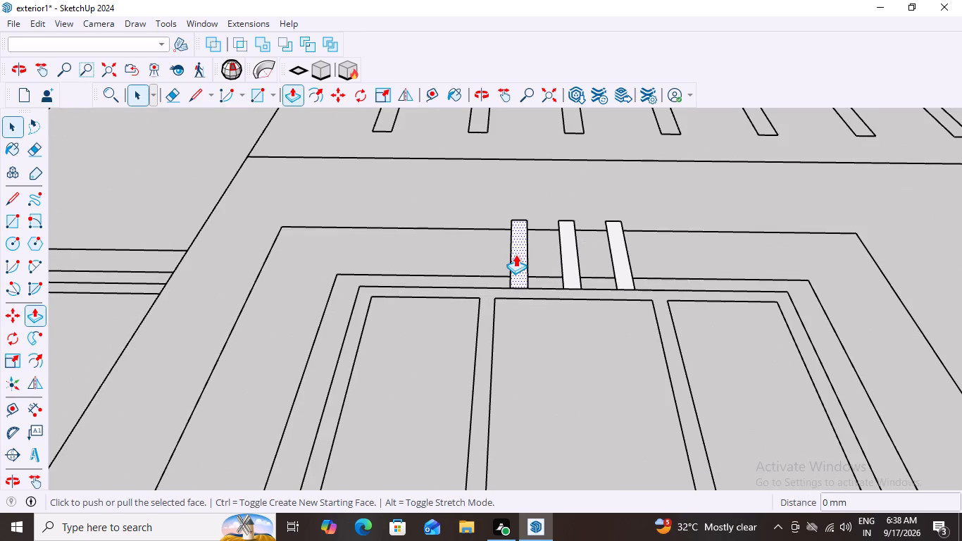
click(520, 253)
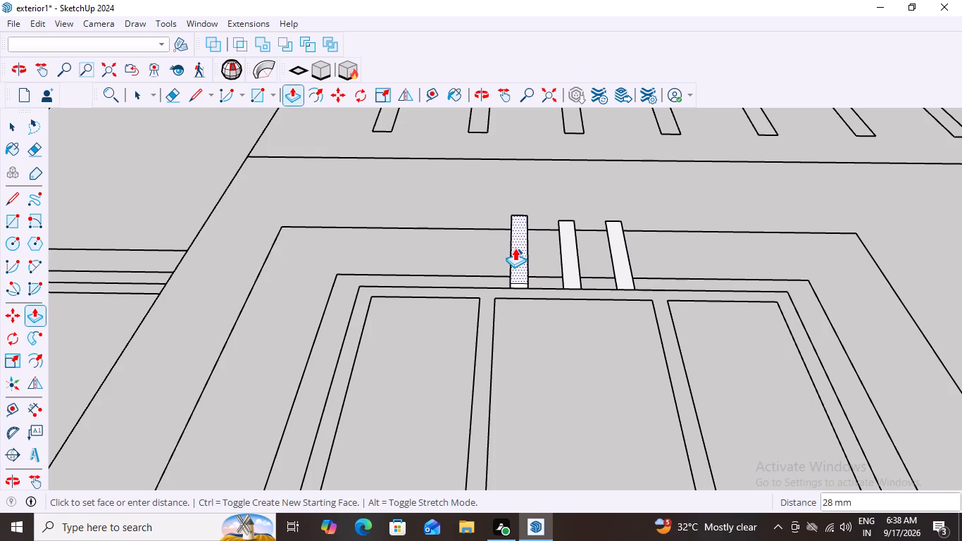
middle_drag(518, 239, 546, 244)
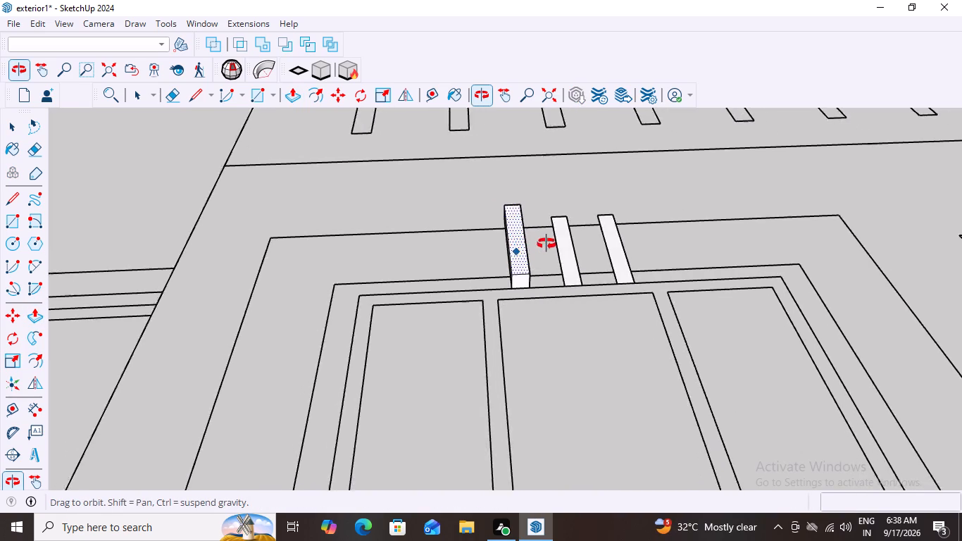
middle_drag(546, 244, 641, 220)
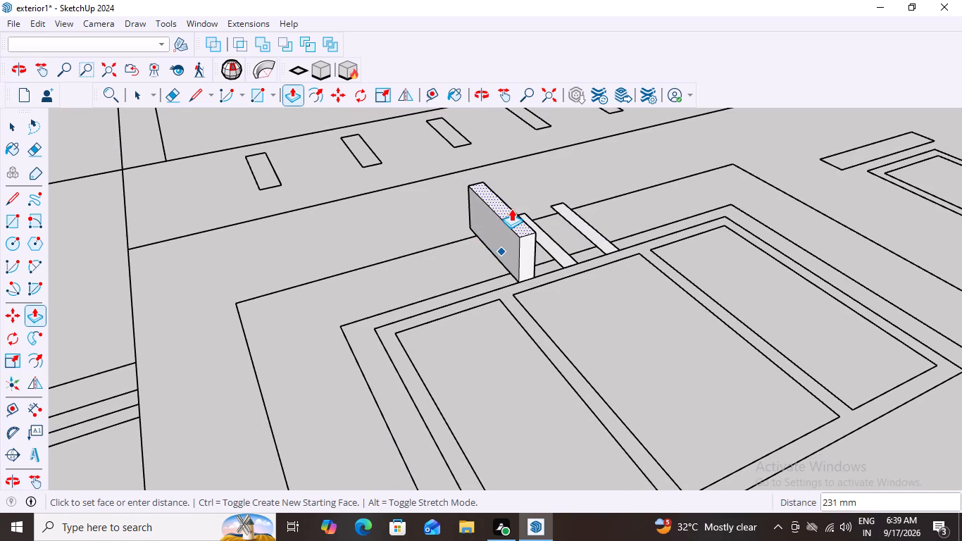
text(100)
key(Return)
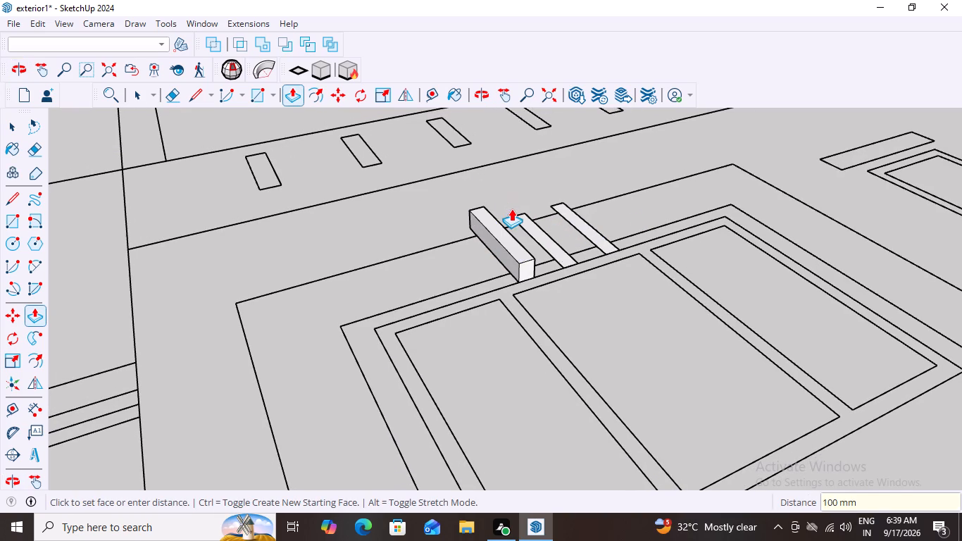
Extrude the middle and rightmost strips above the ground-floor three-pane window by 100 mm each.
middle_drag(595, 292, 503, 303)
click(566, 262)
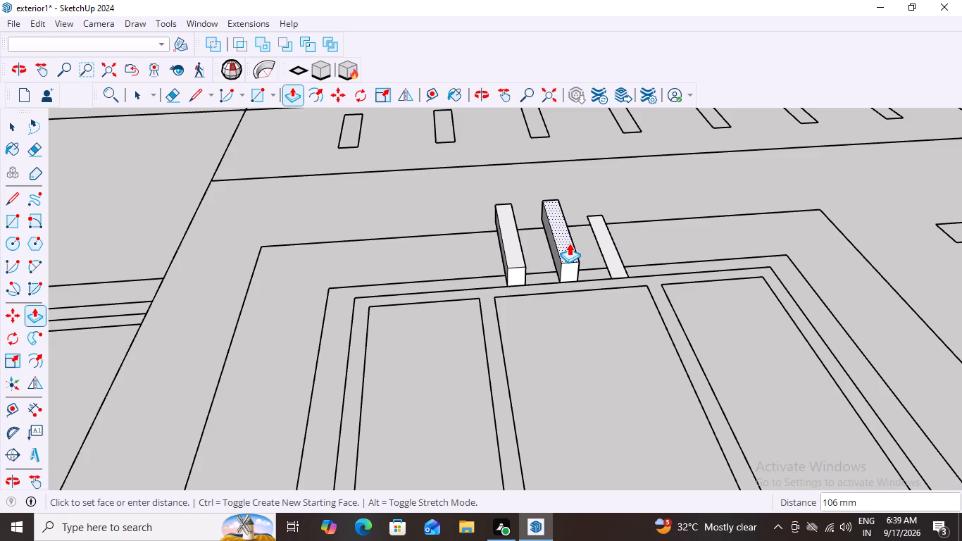
text(100)
key(Return)
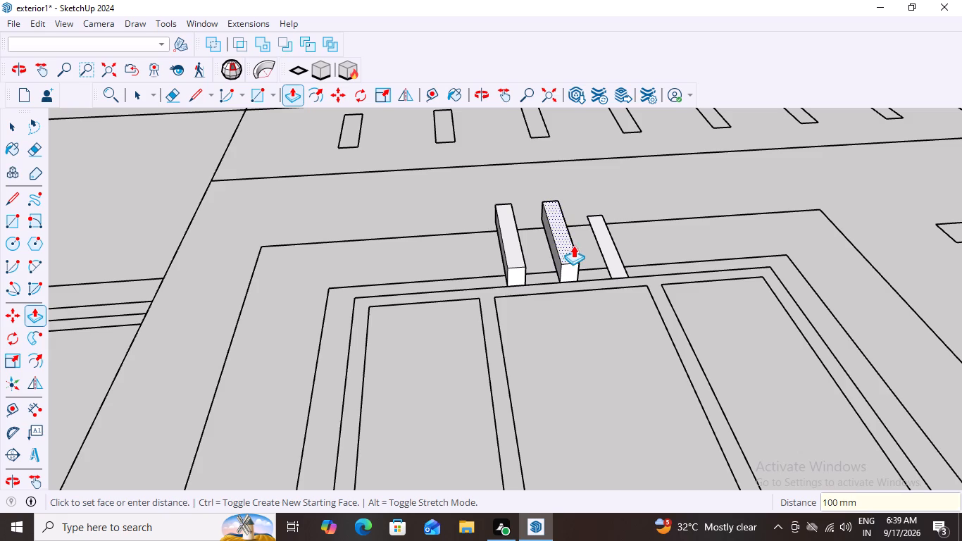
double_click(612, 247)
key(space)
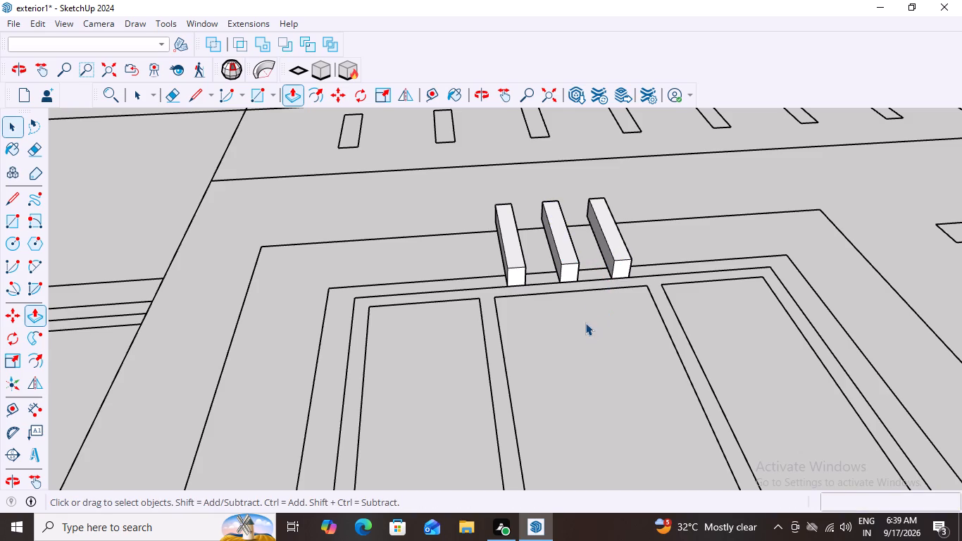
Unhide the last hidden object, the grouped frame around the ground-floor three-pane window.
scroll(585, 323, down, 13)
middle_drag(606, 440, 581, 516)
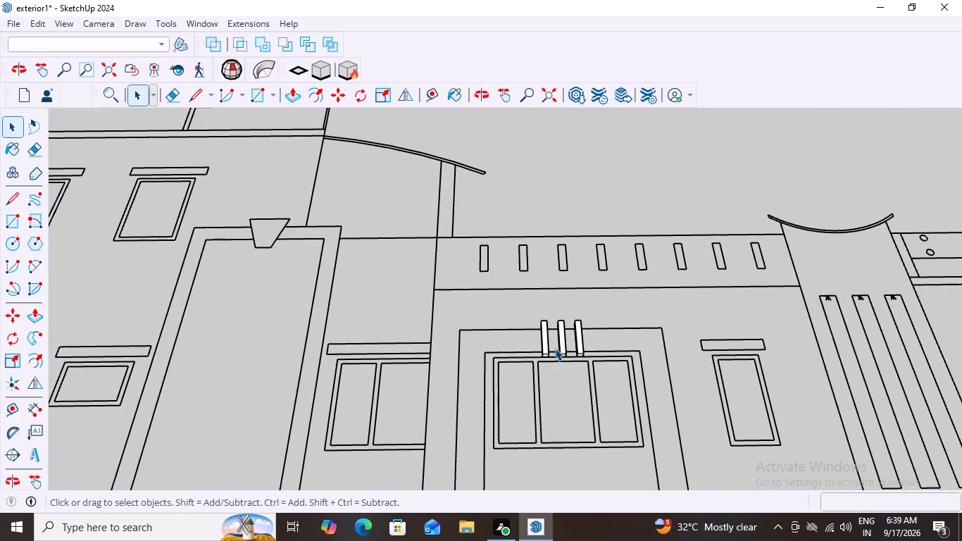
scroll(555, 347, up, 9)
scroll(566, 358, down, 3)
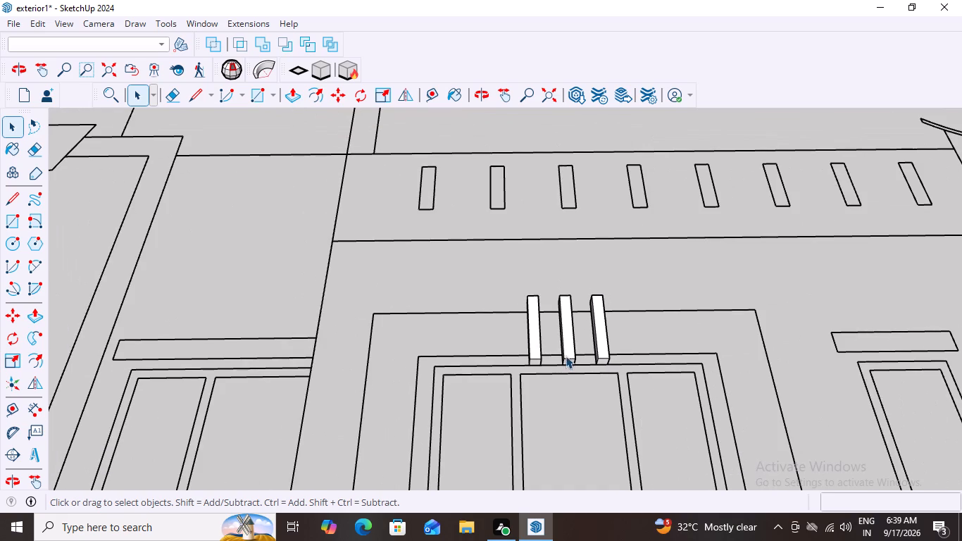
click(534, 338)
click(488, 311)
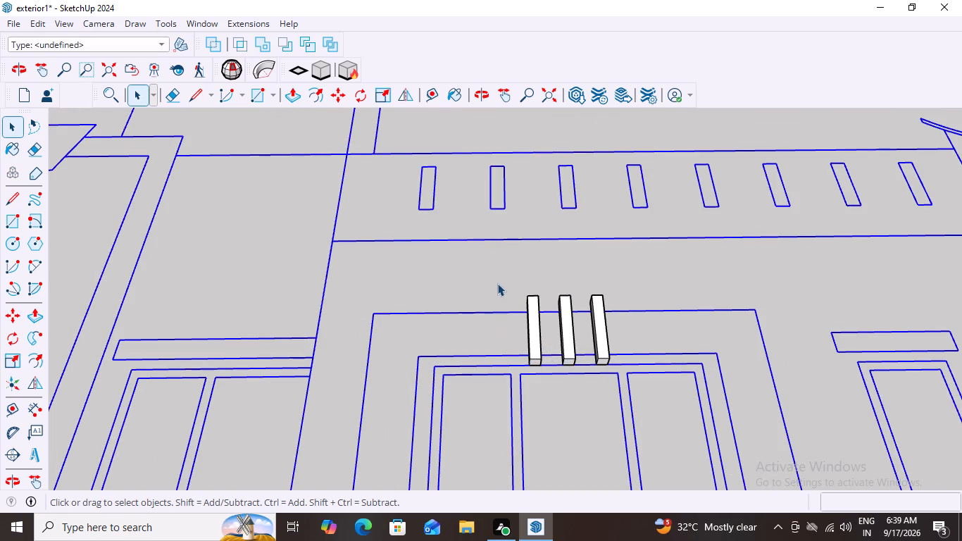
click(493, 285)
scroll(482, 291, down, 10)
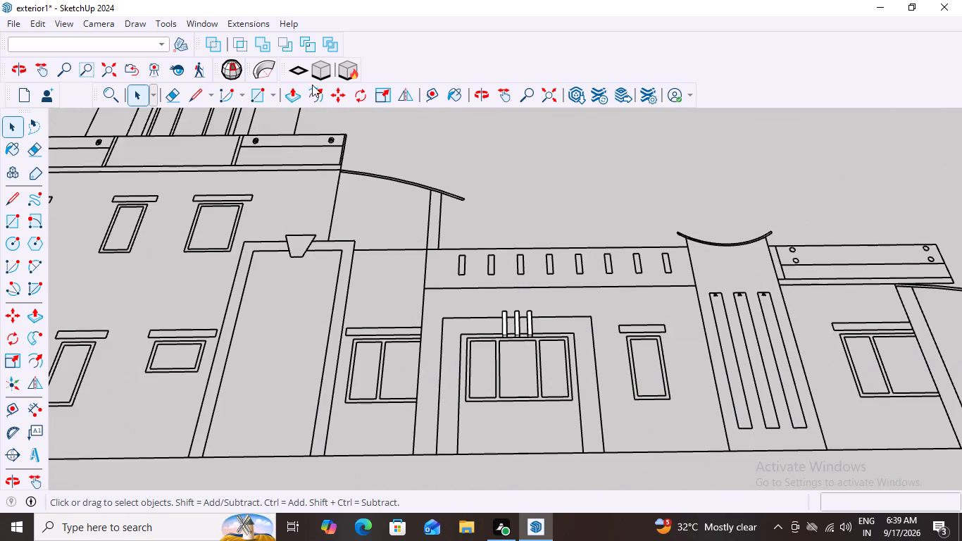
click(42, 26)
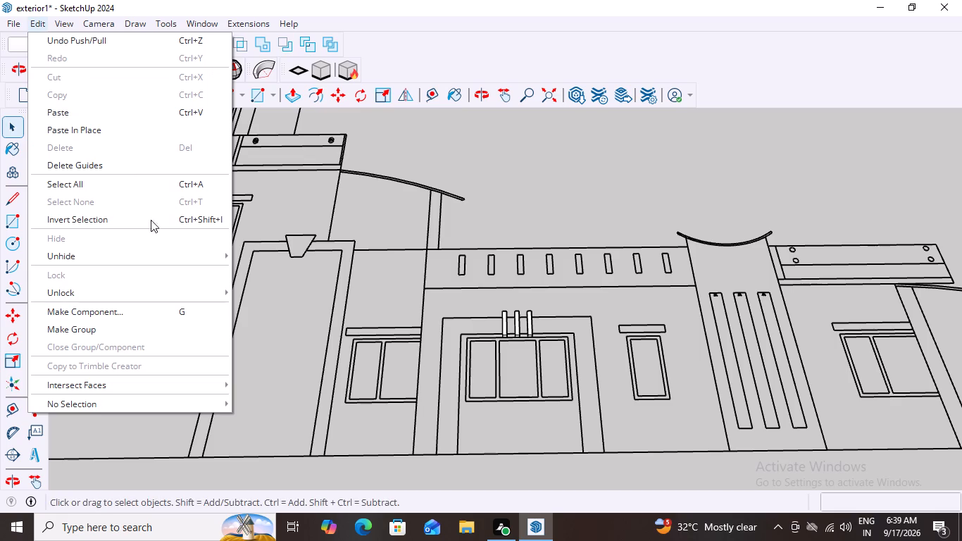
click(223, 254)
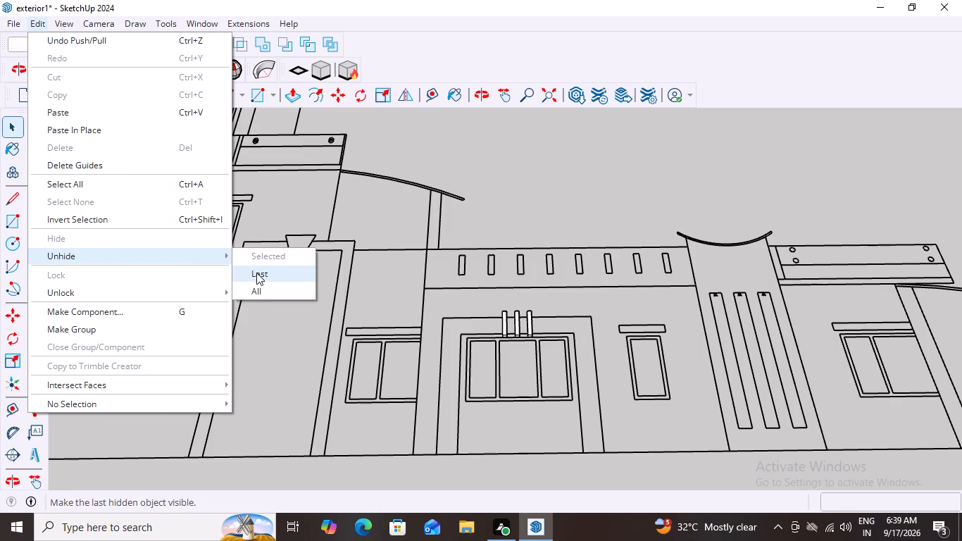
click(256, 273)
Examine from several angles how the three extruded strips sit against the frame above the three-pane window.
scroll(571, 351, up, 1)
middle_drag(571, 352, 457, 321)
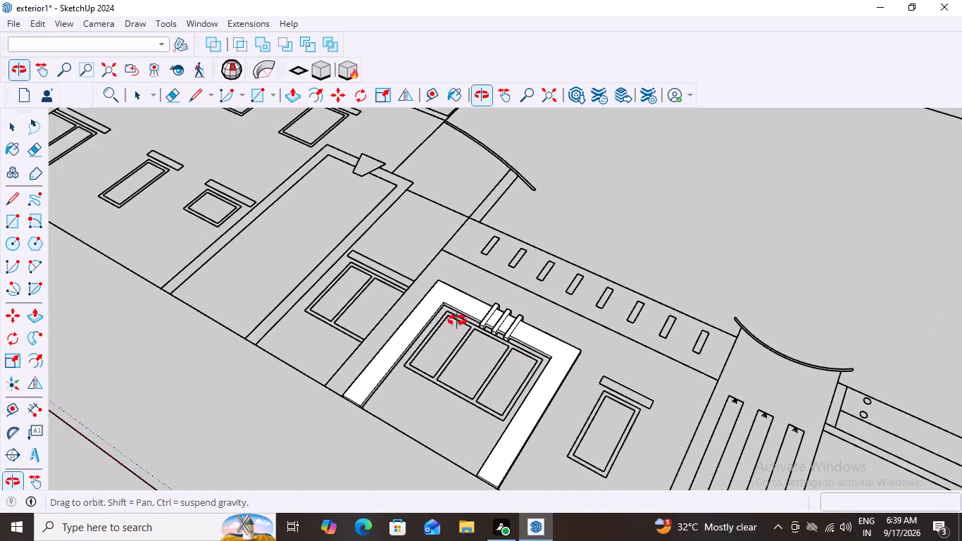
middle_drag(457, 321, 646, 245)
scroll(549, 323, up, 9)
middle_click(532, 347)
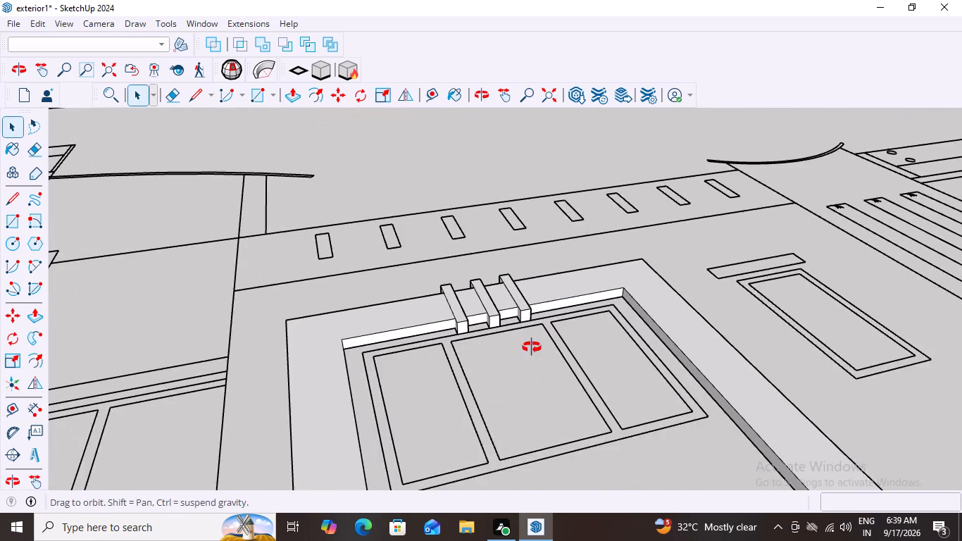
scroll(532, 347, up, 1)
scroll(532, 347, down, 8)
middle_drag(494, 361, 518, 358)
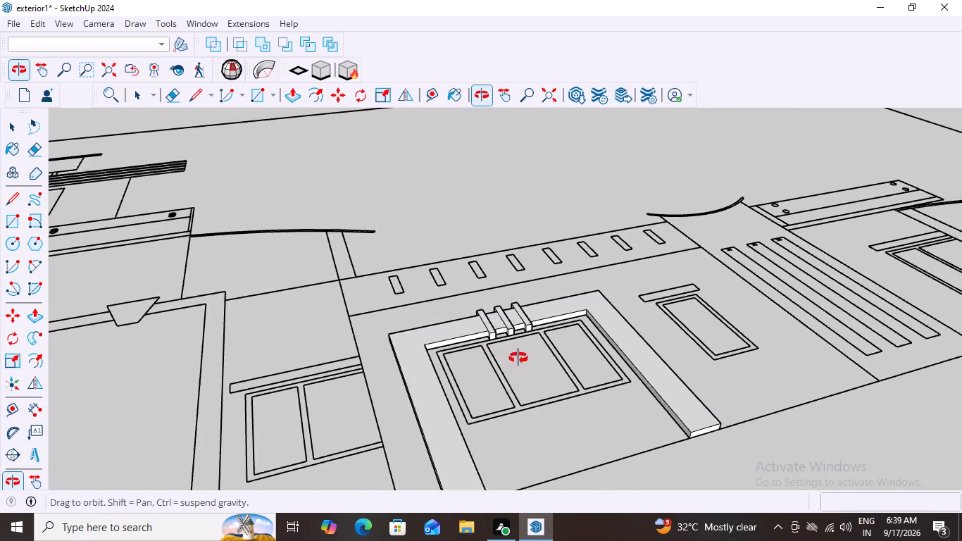
middle_drag(518, 358, 423, 343)
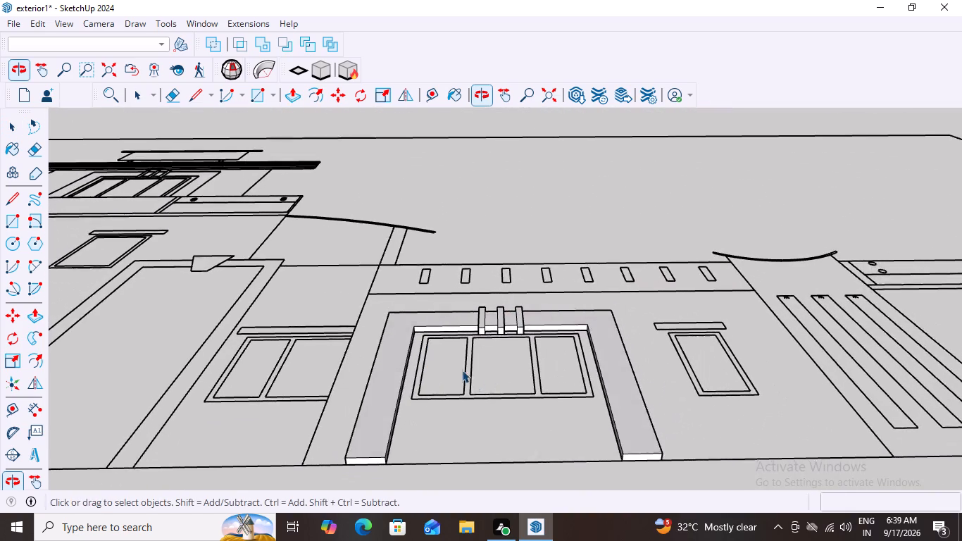
scroll(496, 382, down, 1)
middle_drag(493, 375, 466, 379)
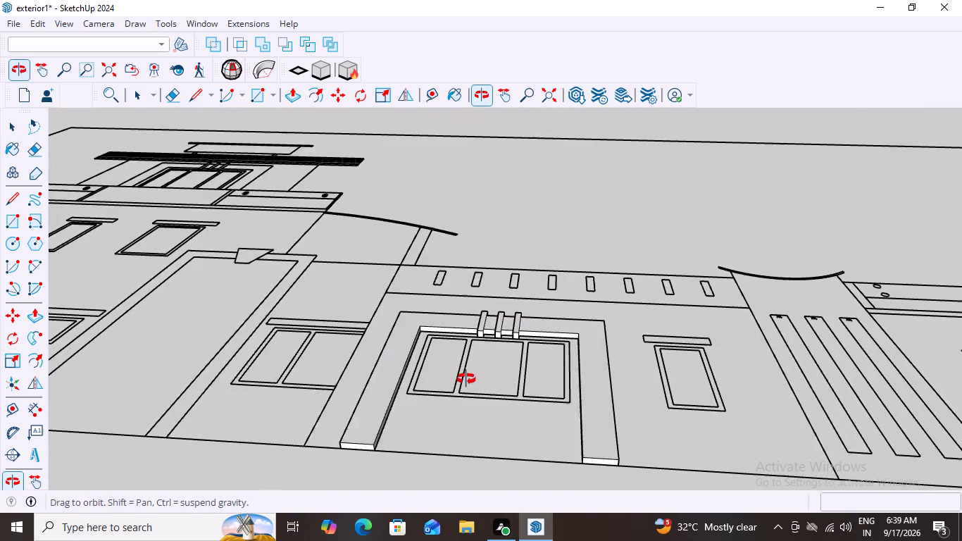
middle_drag(466, 379, 512, 403)
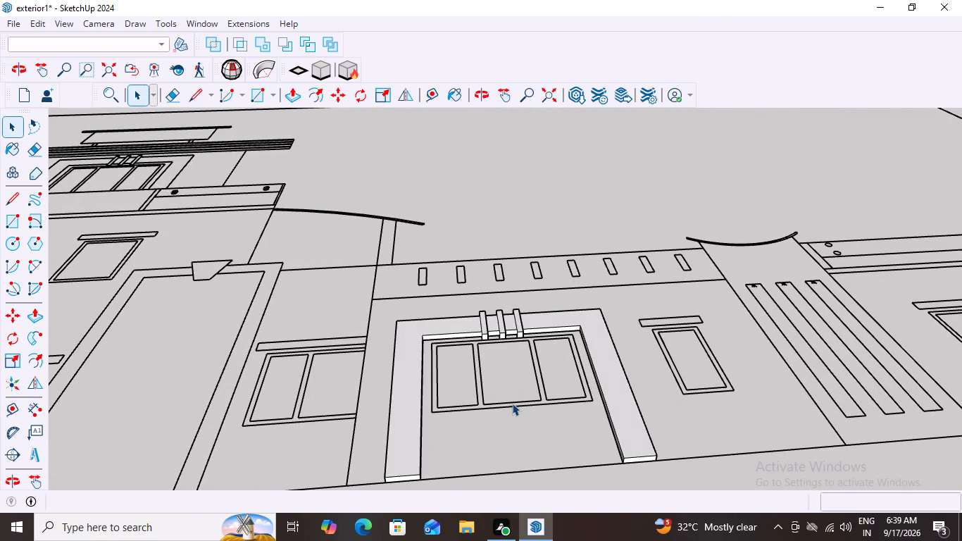
Make the leftmost extruded strip above the three-pane window a group, including all its faces and edges.
click(464, 325)
click(464, 325)
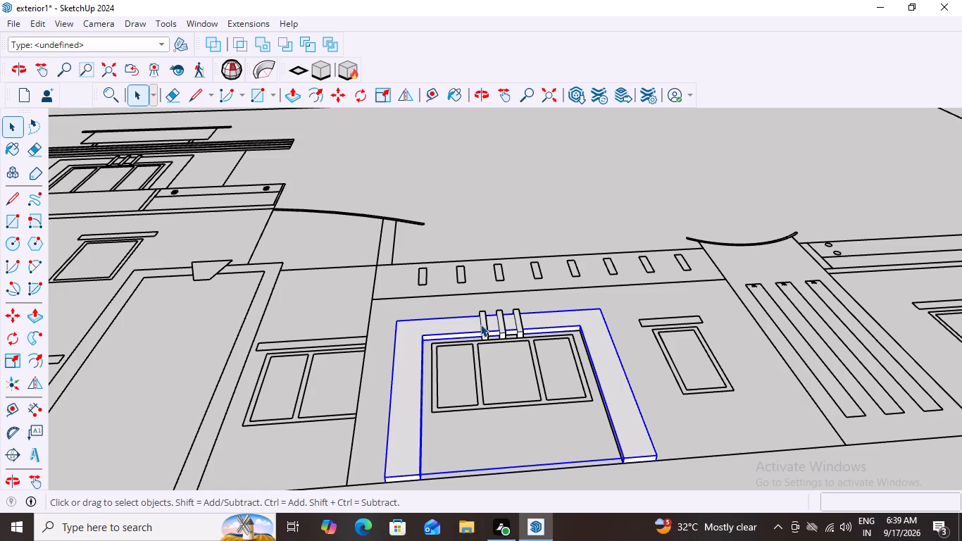
shift+click(483, 325)
click(459, 216)
scroll(489, 350, up, 2)
double_click(481, 313)
triple_click(481, 313)
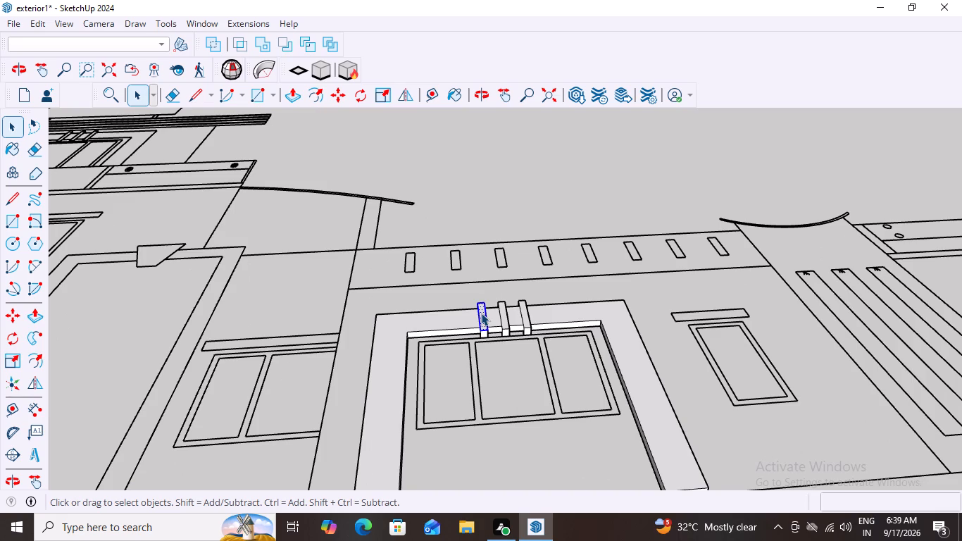
right_click(481, 313)
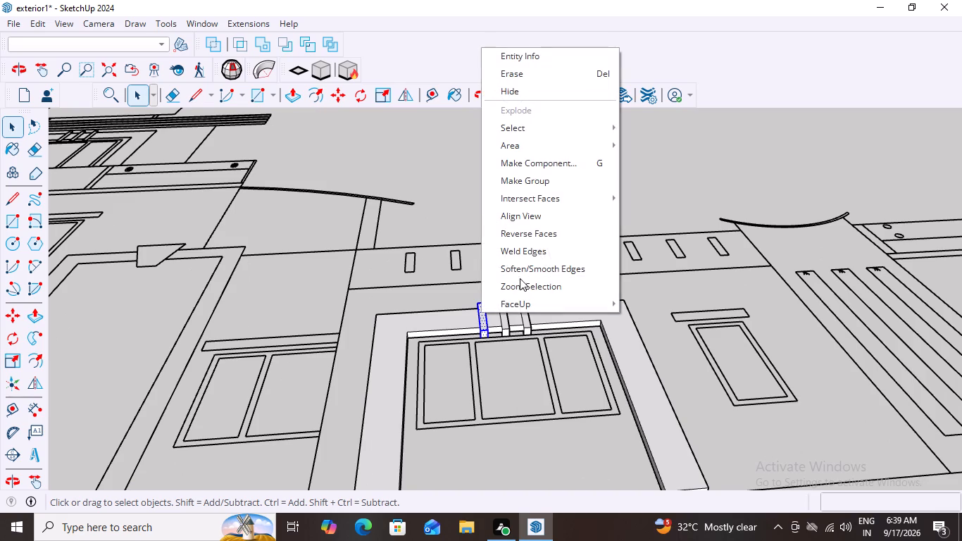
click(525, 182)
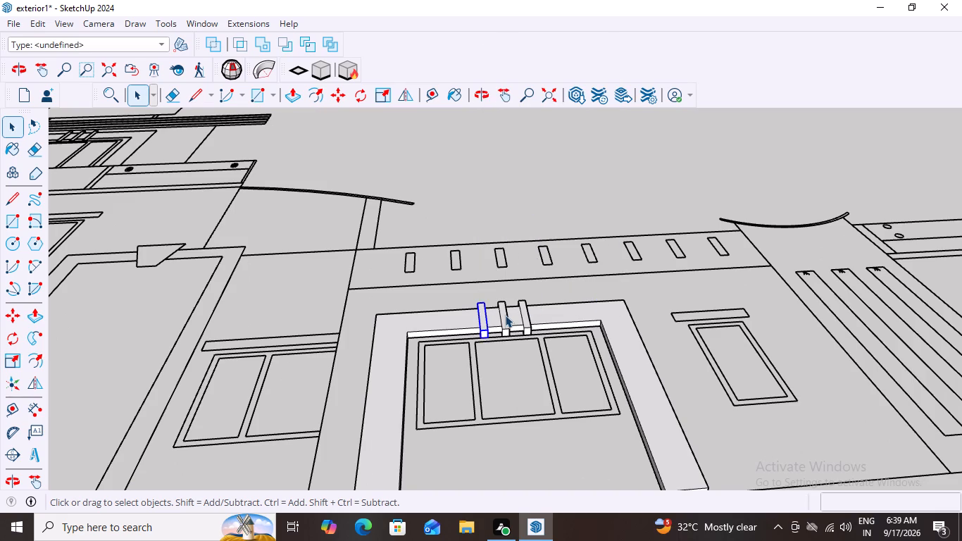
Make the middle and rightmost strips above the three-pane window into separate groups.
triple_click(505, 315)
double_click(505, 315)
right_click(505, 315)
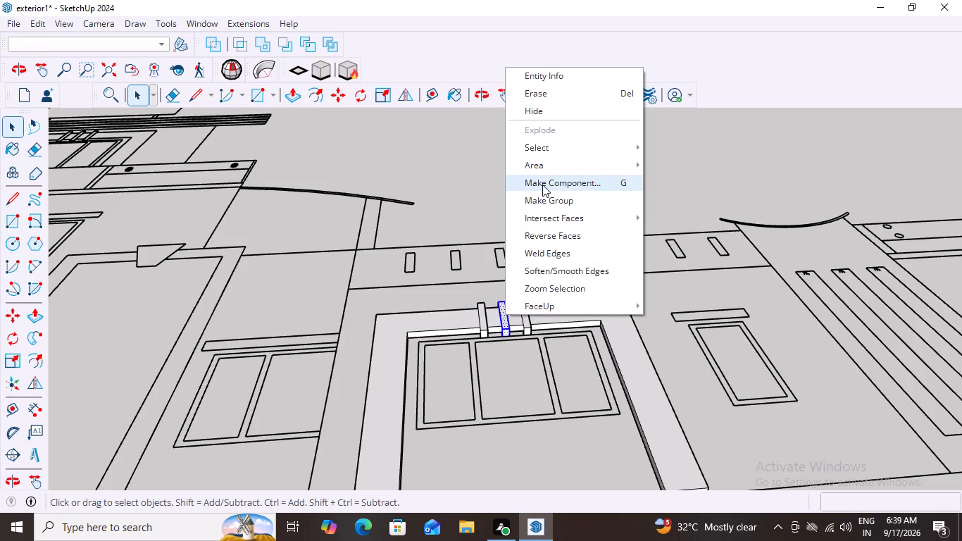
click(539, 199)
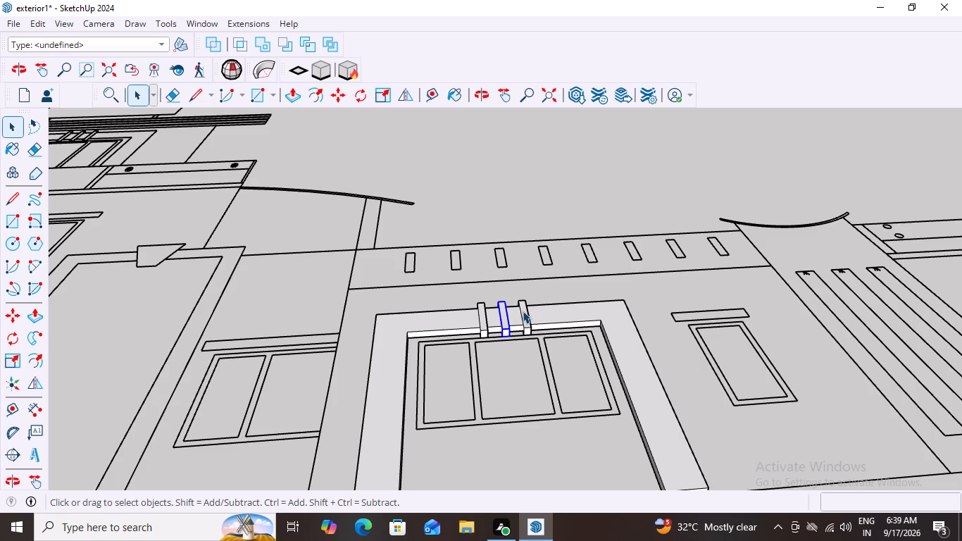
triple_click(523, 311)
click(523, 311)
right_click(524, 310)
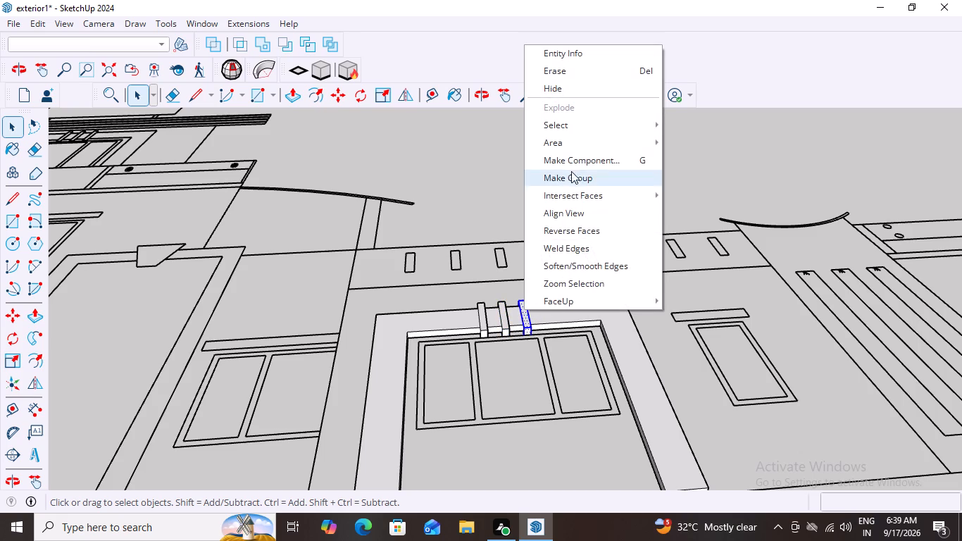
click(570, 177)
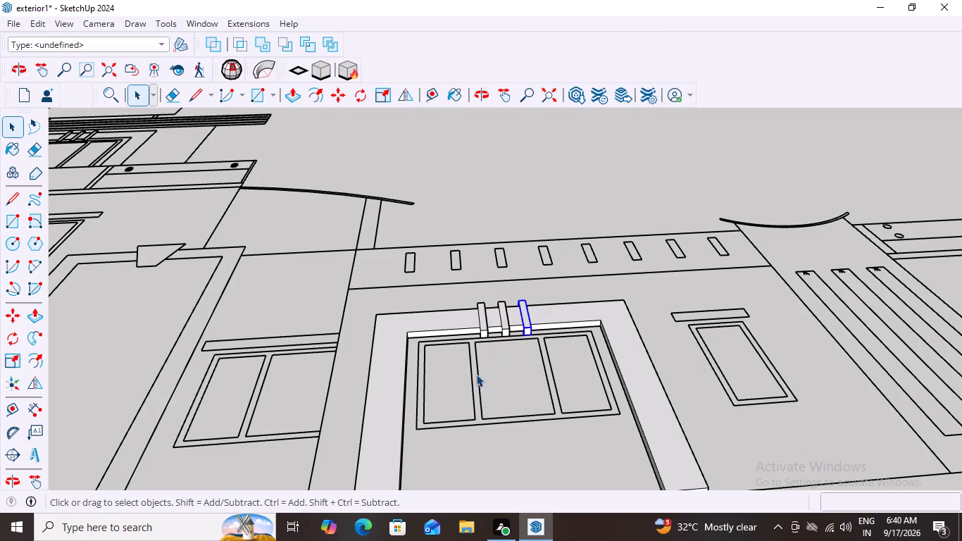
Combine the window's surrounding frame and the three strip groups into a single group.
shift+click(480, 326)
shift+click(507, 322)
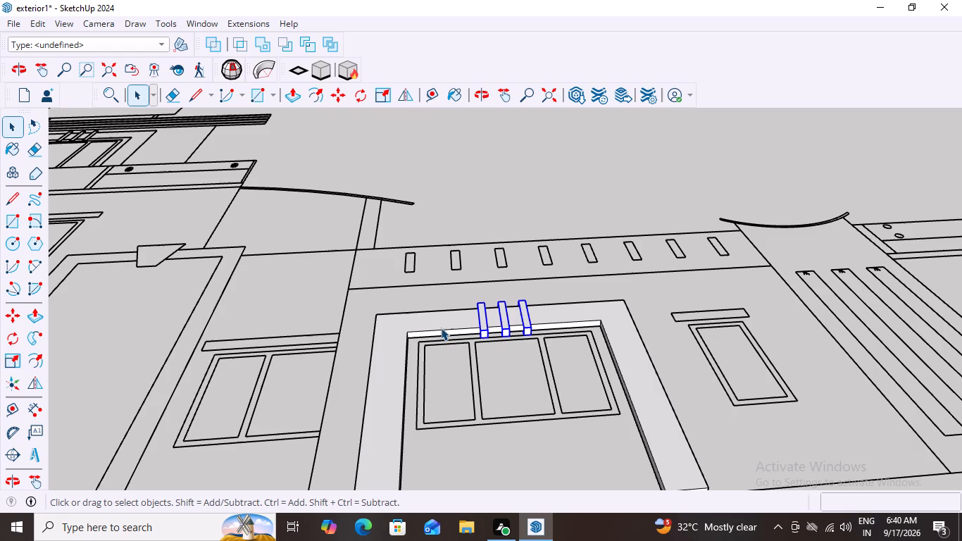
click(435, 323)
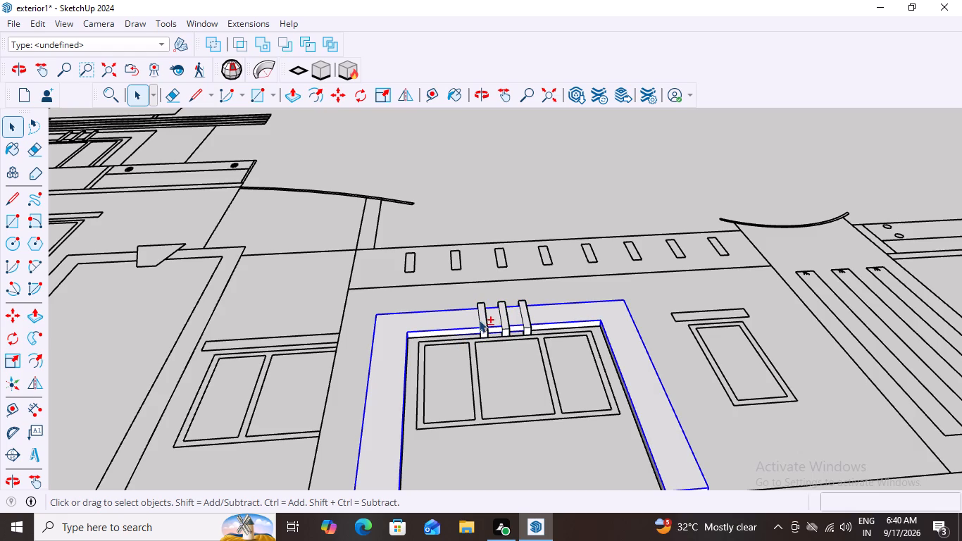
shift+click(479, 320)
shift+click(501, 318)
shift+click(525, 316)
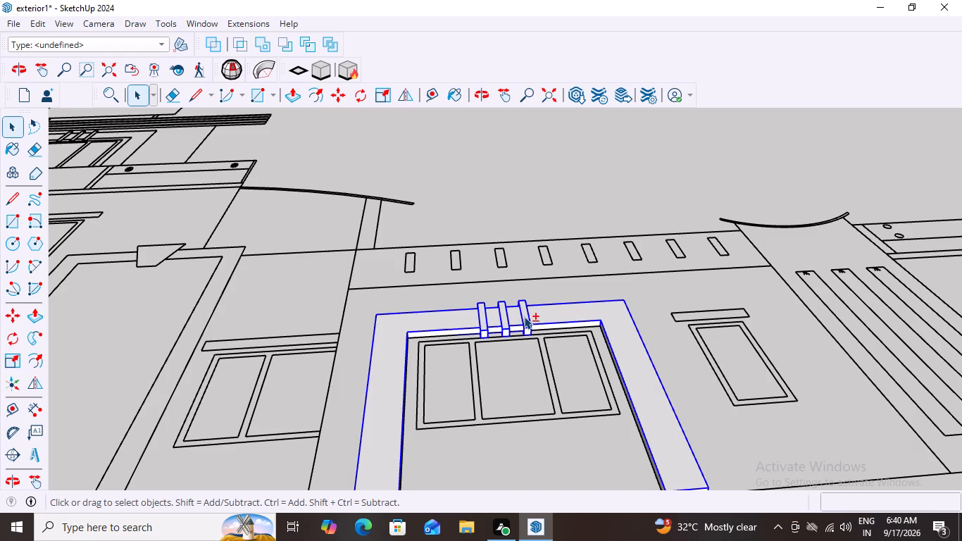
right_click(524, 316)
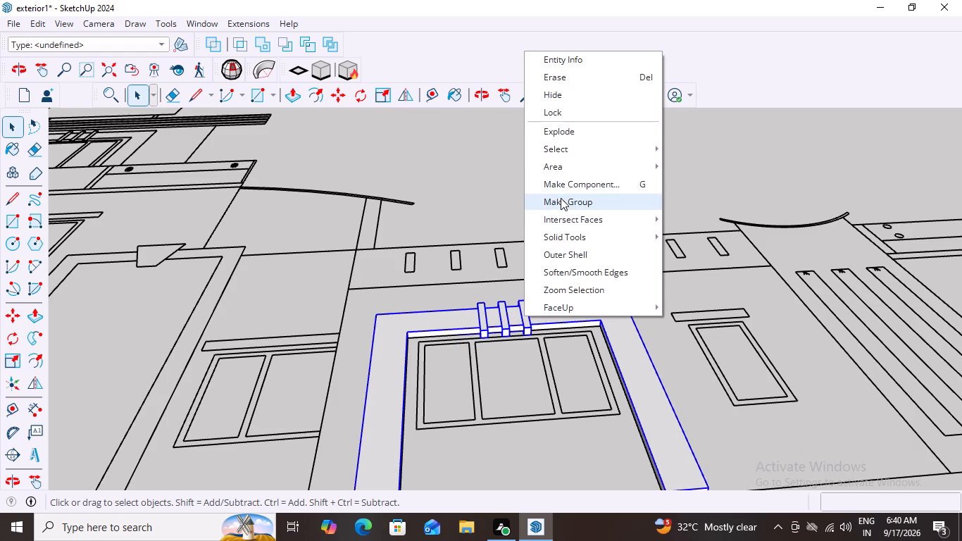
click(561, 199)
scroll(518, 327, down, 8)
click(580, 191)
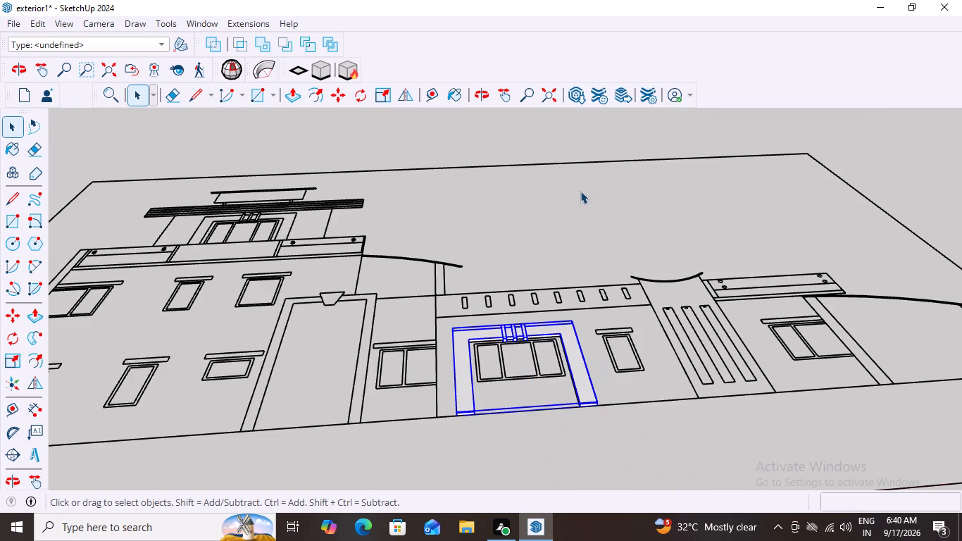
Examine the grouped three-pane window frame on the elevation drawing and the building's ground-floor facade where it belongs.
middle_drag(534, 410, 544, 492)
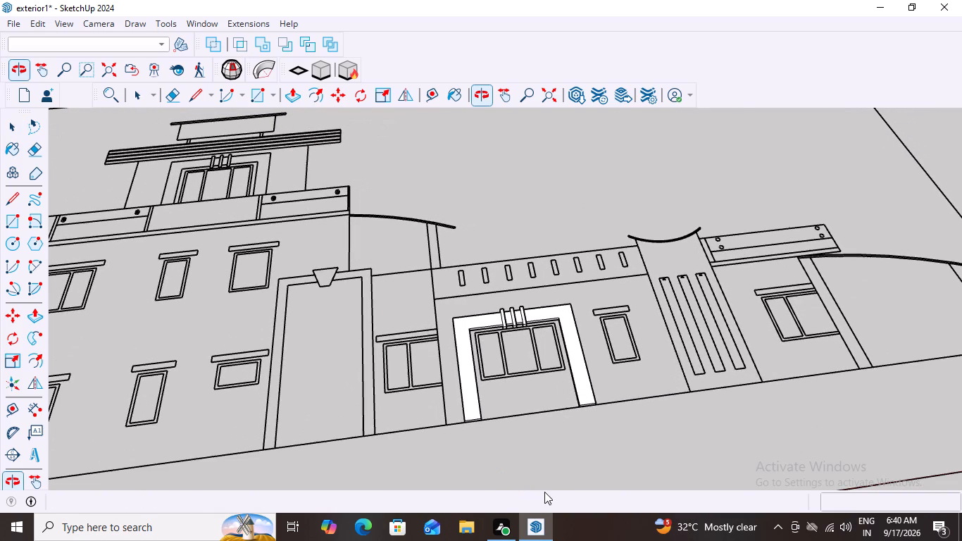
scroll(523, 375, up, 6)
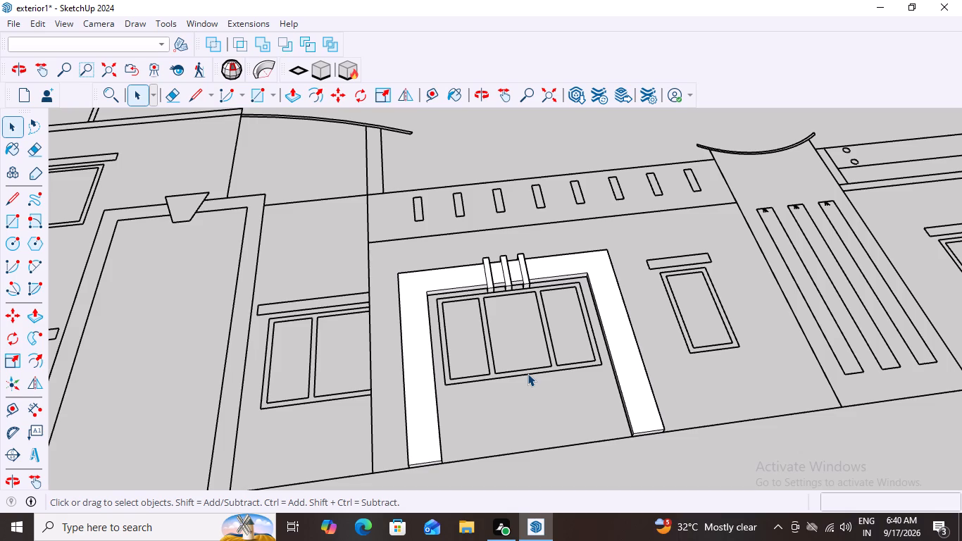
scroll(527, 373, down, 19)
scroll(561, 423, down, 4)
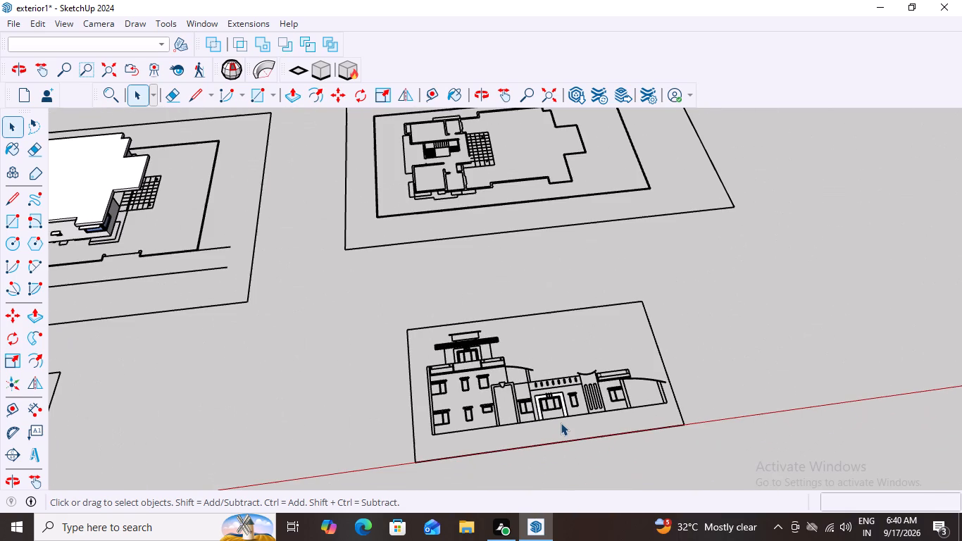
scroll(561, 423, down, 6)
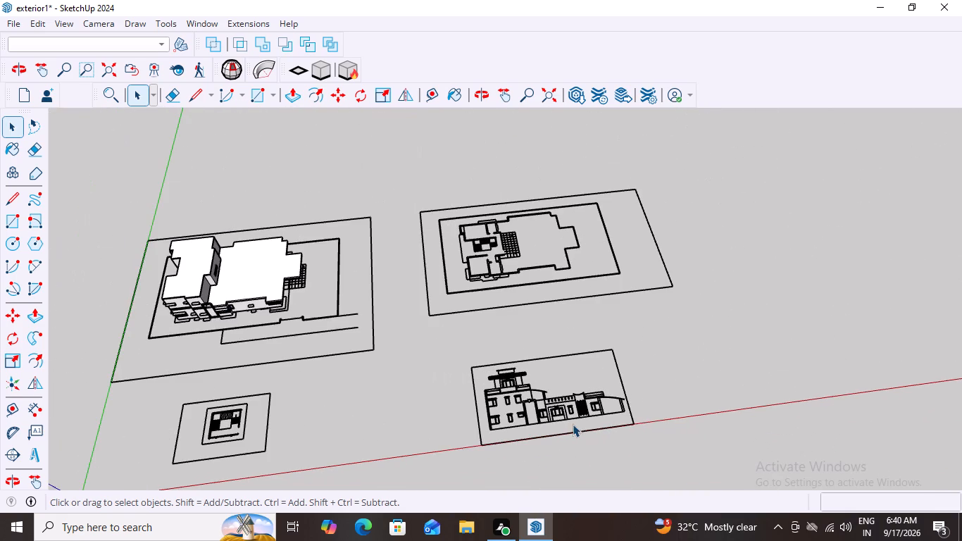
middle_drag(234, 307, 243, 195)
scroll(202, 329, up, 1)
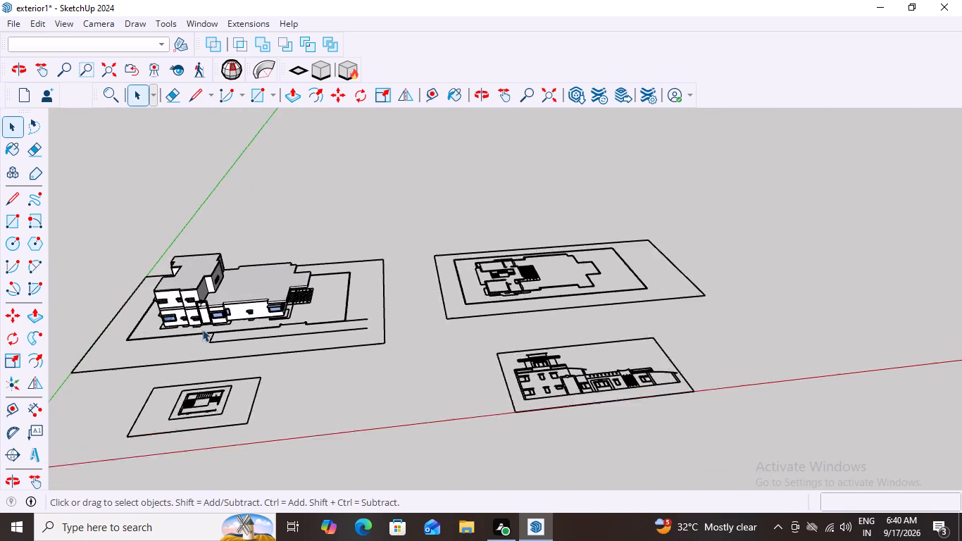
scroll(202, 329, up, 10)
scroll(287, 323, up, 3)
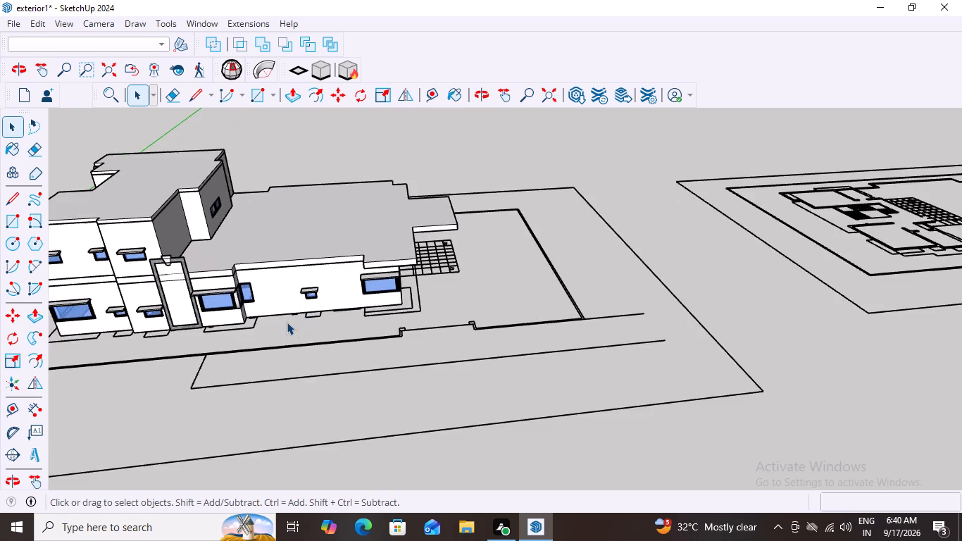
scroll(287, 322, up, 14)
scroll(301, 310, down, 6)
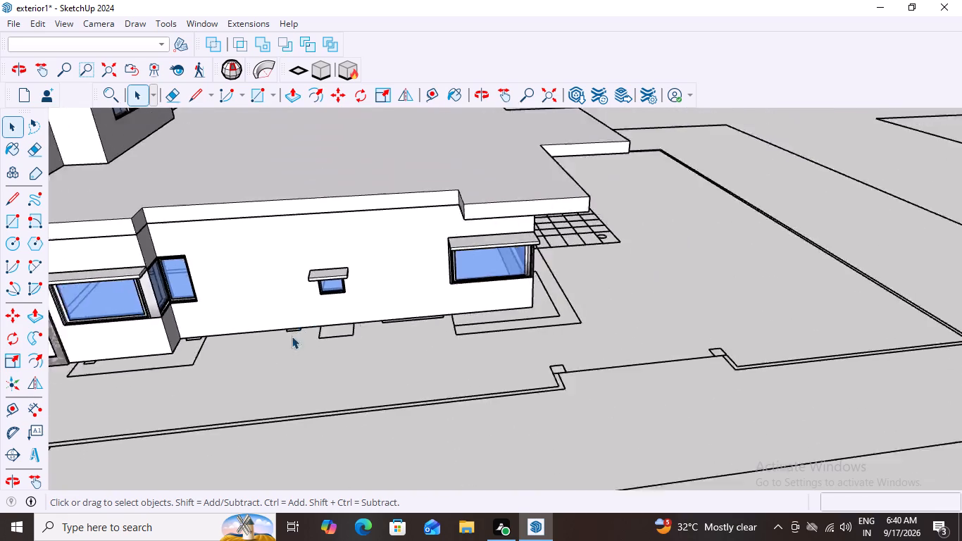
scroll(292, 336, down, 20)
scroll(292, 336, down, 8)
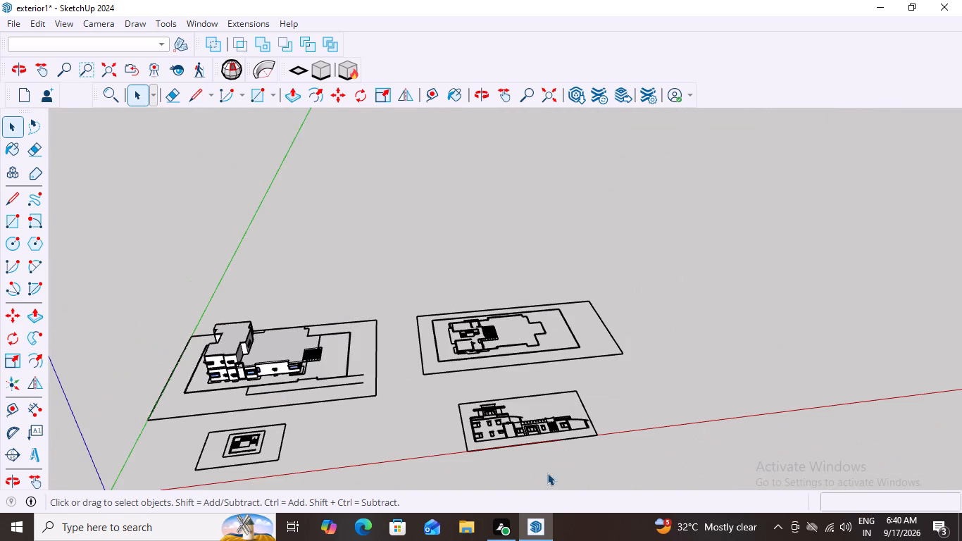
scroll(570, 457, up, 20)
scroll(570, 457, up, 6)
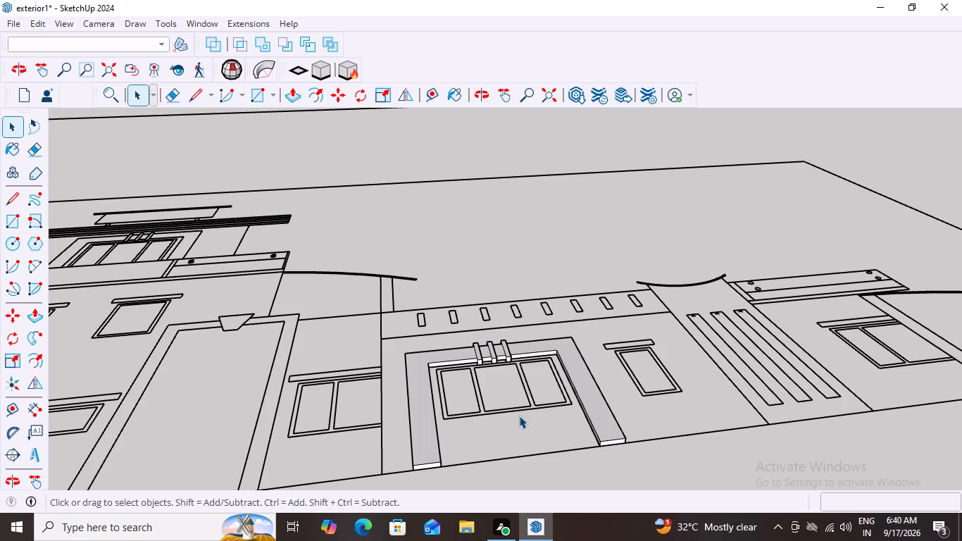
scroll(519, 416, up, 2)
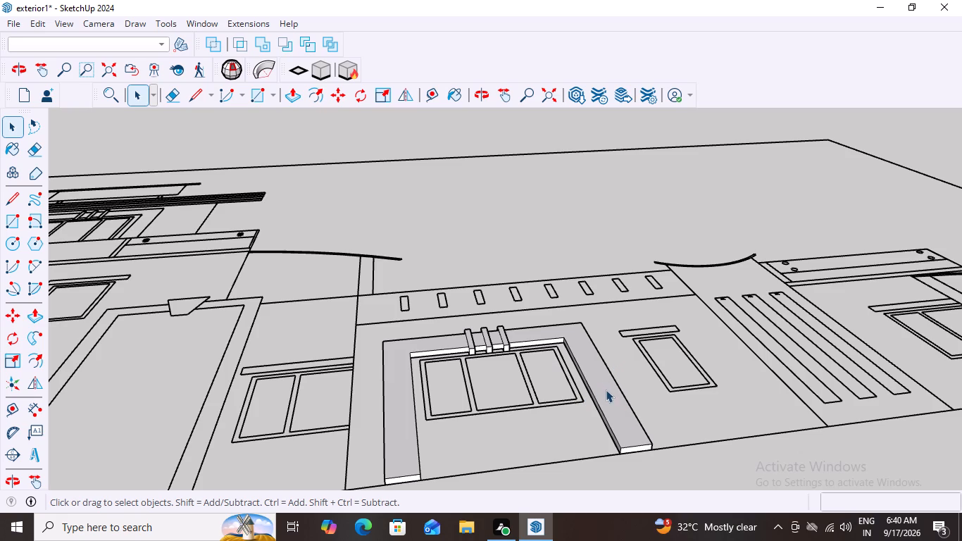
Move the window frame group by its bottom corner about 31 m off the elevation drawing onto the open ground near the building.
click(620, 424)
key(m)
scroll(649, 456, up, 1)
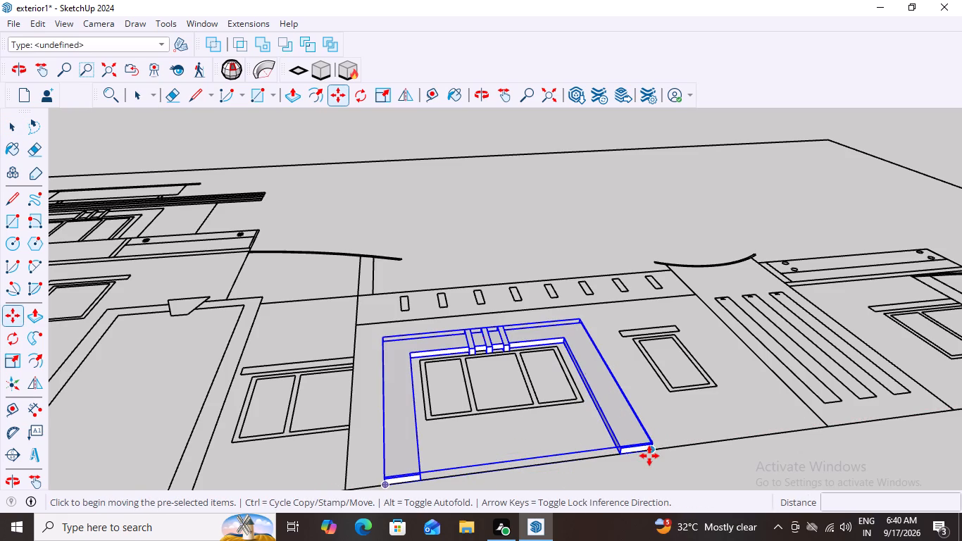
scroll(649, 456, up, 7)
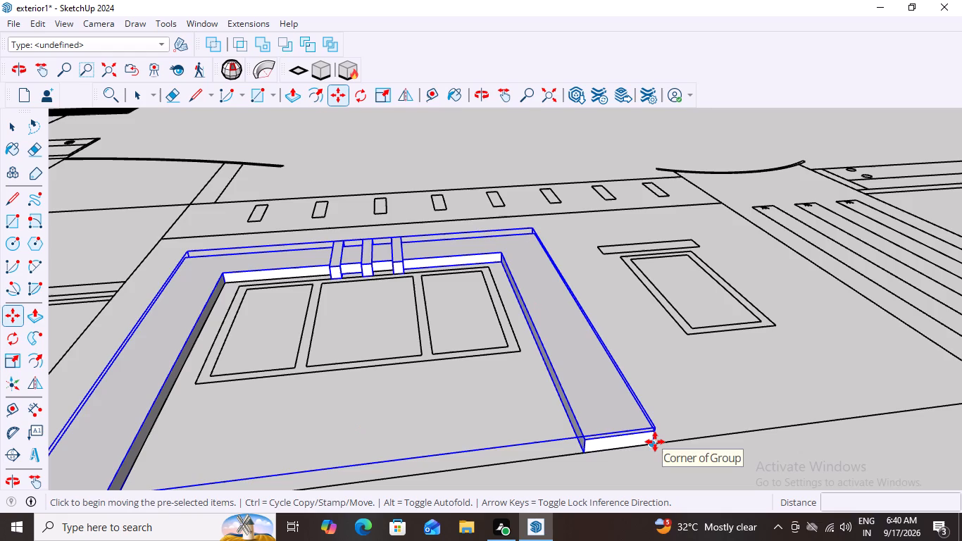
click(655, 442)
scroll(606, 419, down, 20)
scroll(606, 419, down, 5)
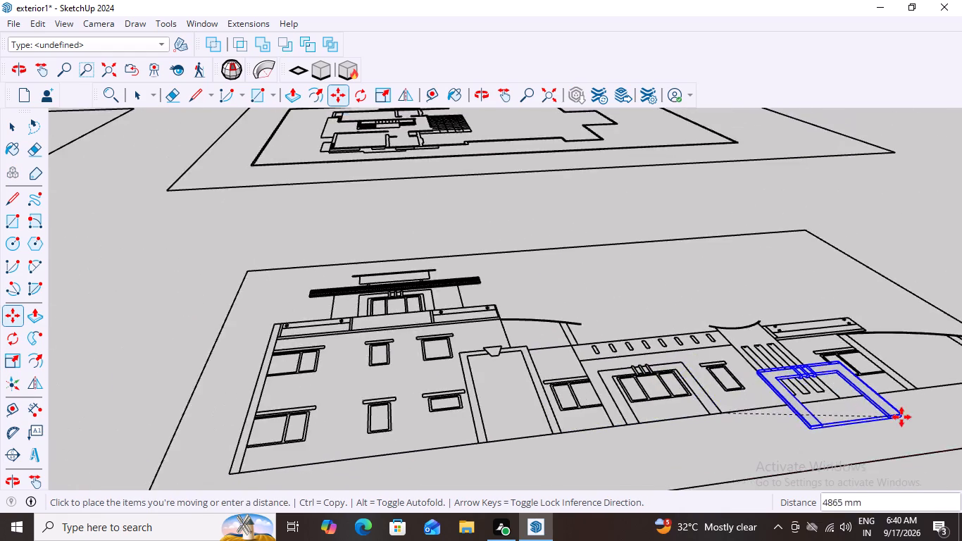
scroll(901, 417, down, 13)
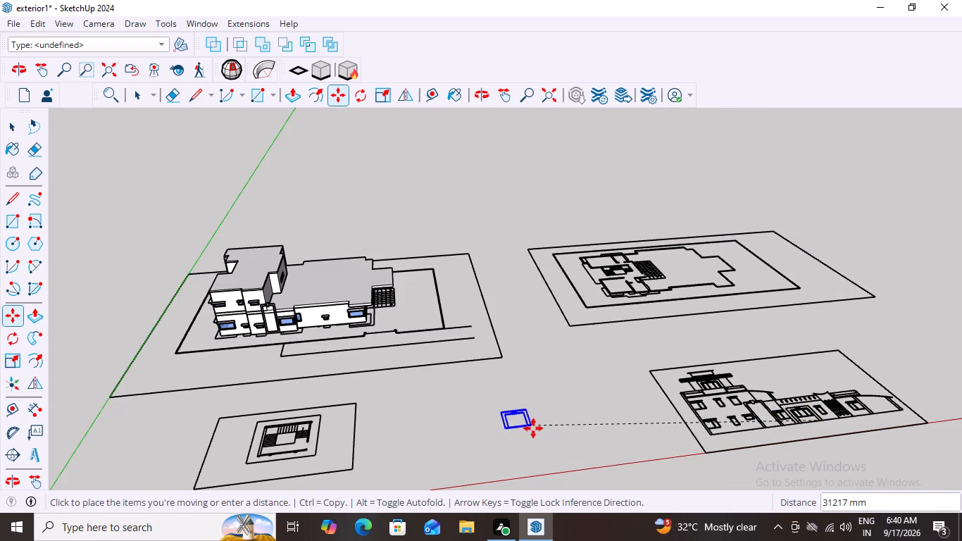
click(537, 431)
scroll(543, 444, up, 11)
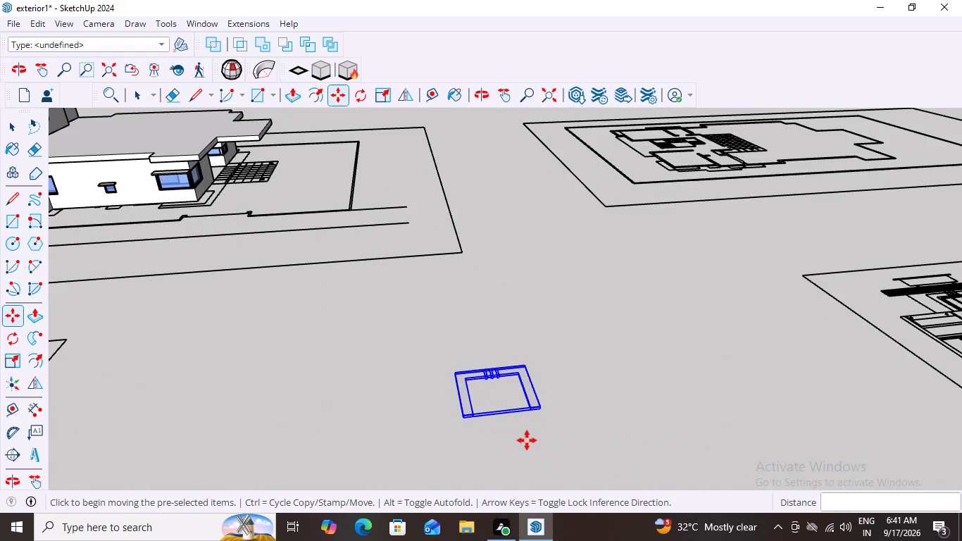
Rotate the window frame group 90 degrees about its bottom corner so it stands upright.
key(q)
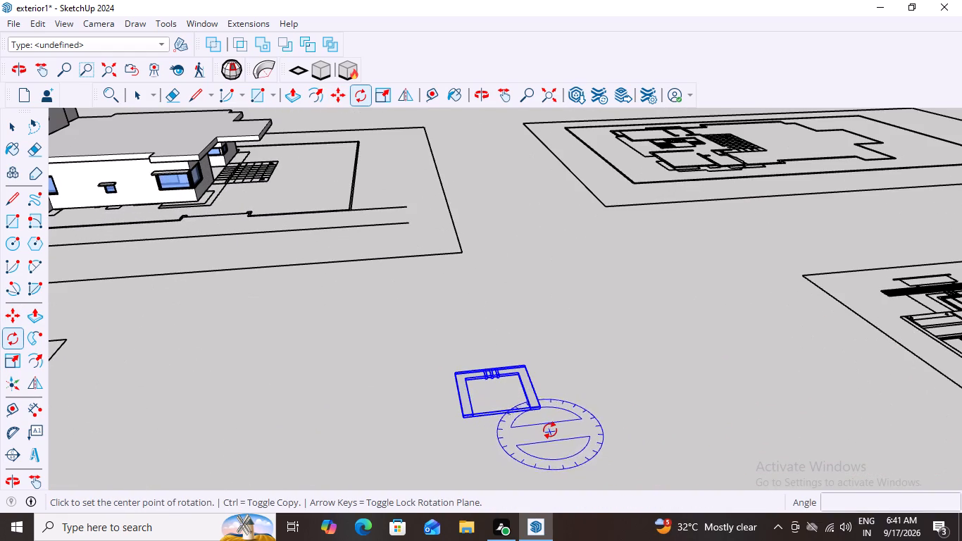
scroll(541, 428, up, 11)
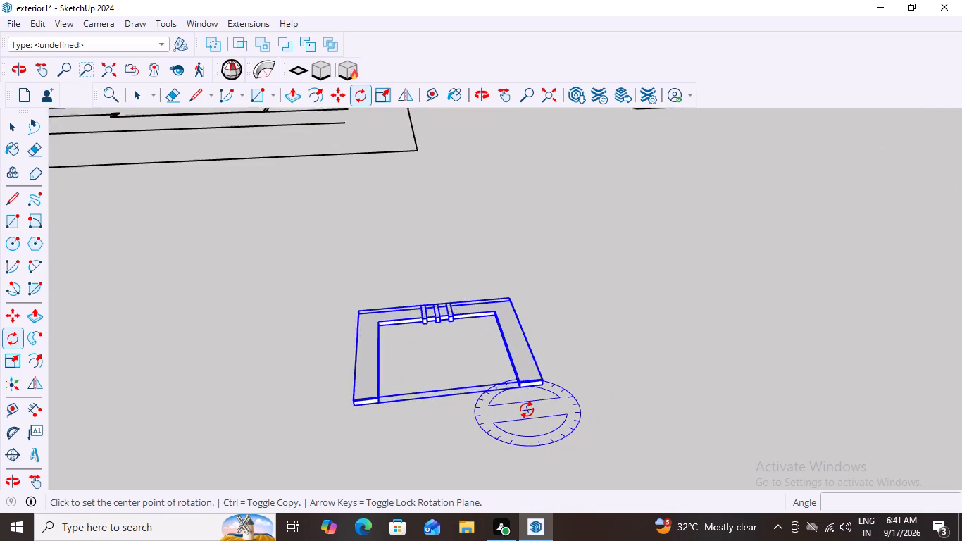
scroll(527, 410, up, 1)
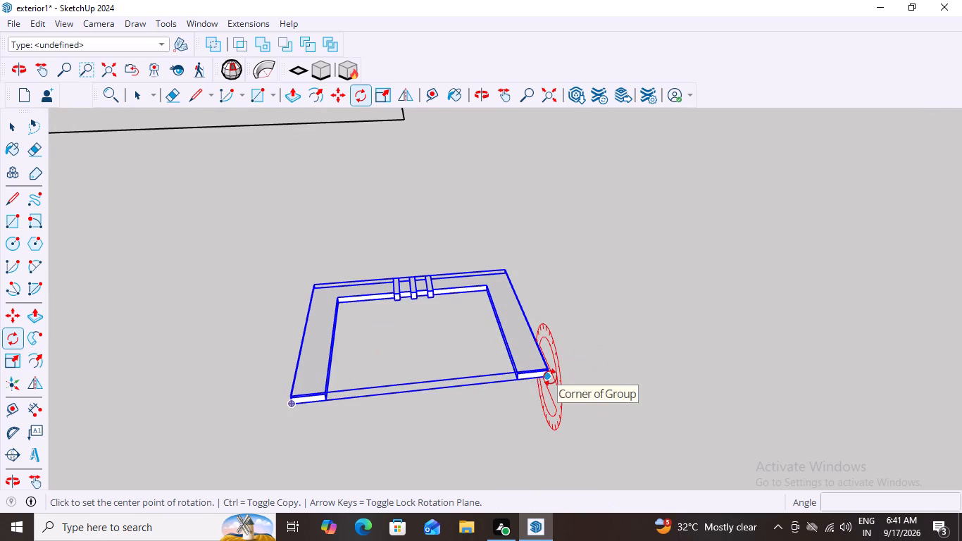
click(549, 380)
click(294, 406)
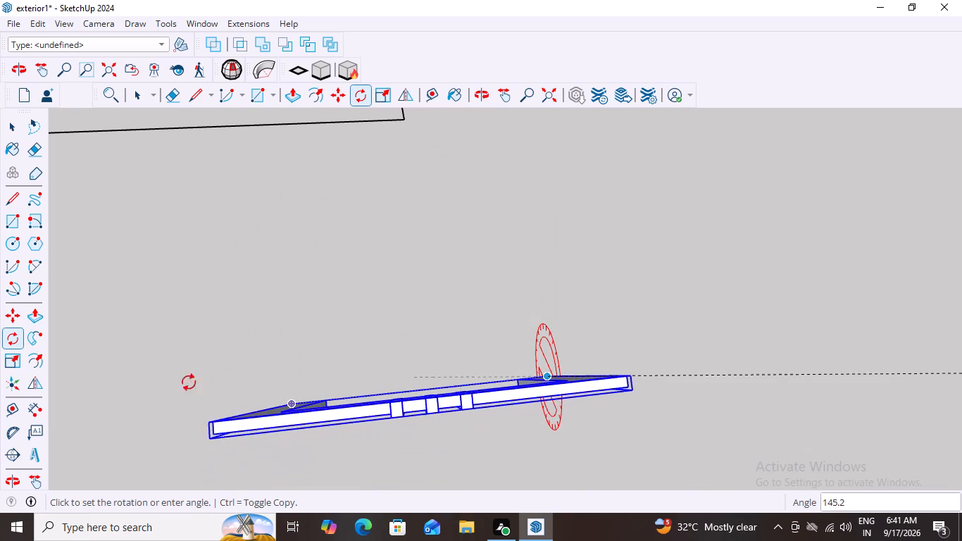
middle_drag(260, 463, 270, 401)
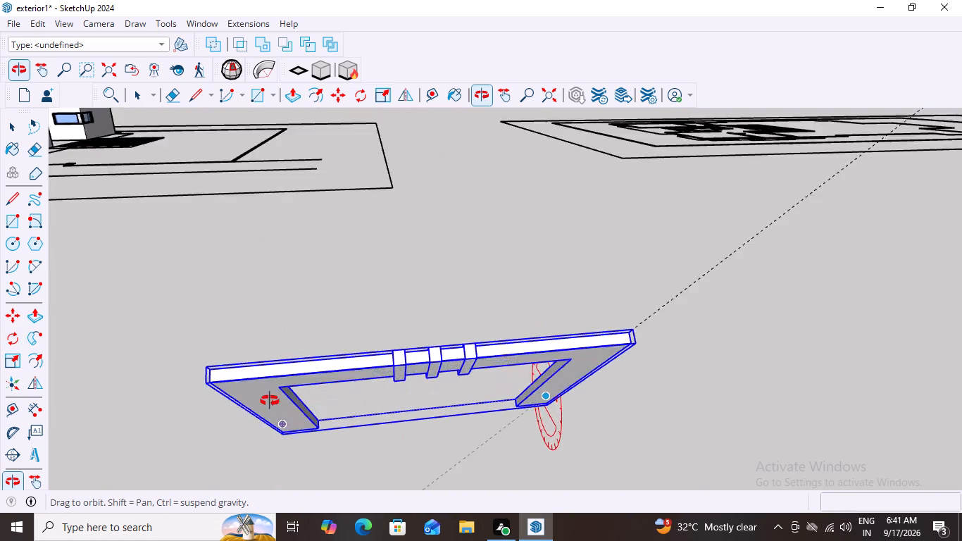
middle_drag(270, 401, 282, 335)
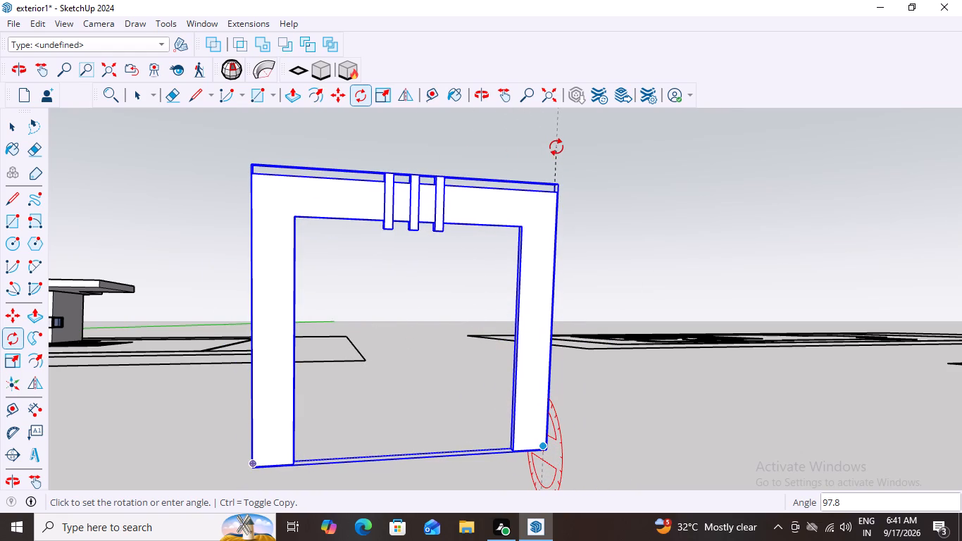
text(90)
key(Return)
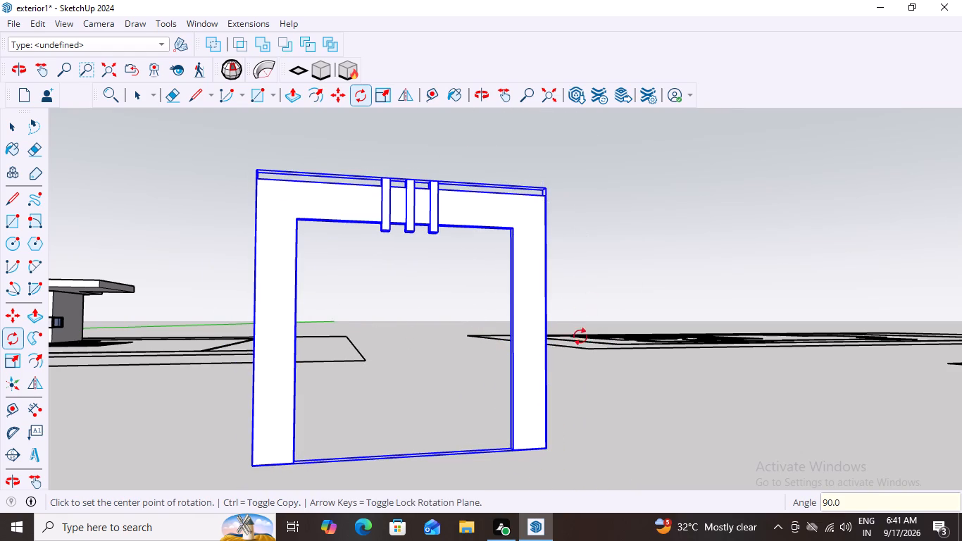
scroll(604, 271, down, 12)
key(space)
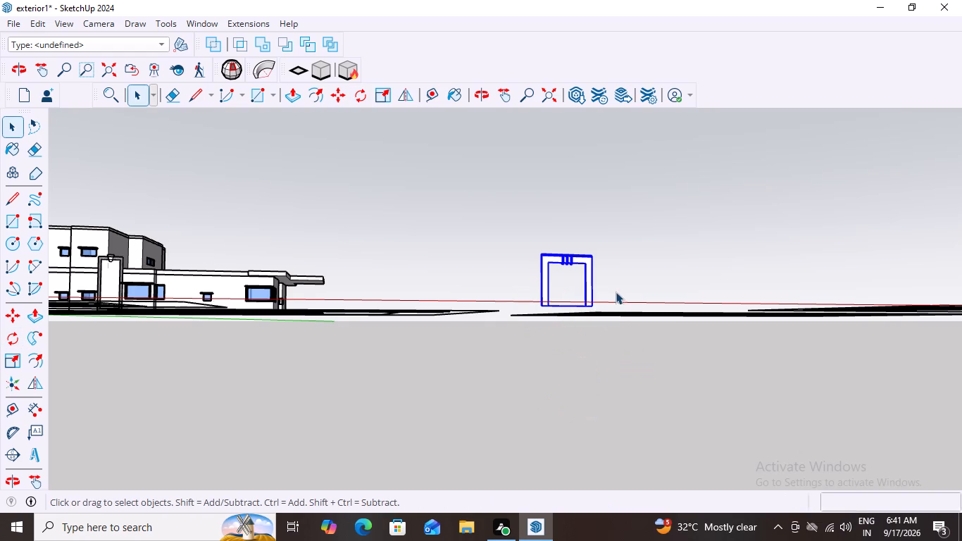
Move the upright window frame group by its bottom corner about 34.9 m to the plan outline corner at the ground-floor front wall.
scroll(603, 292, up, 9)
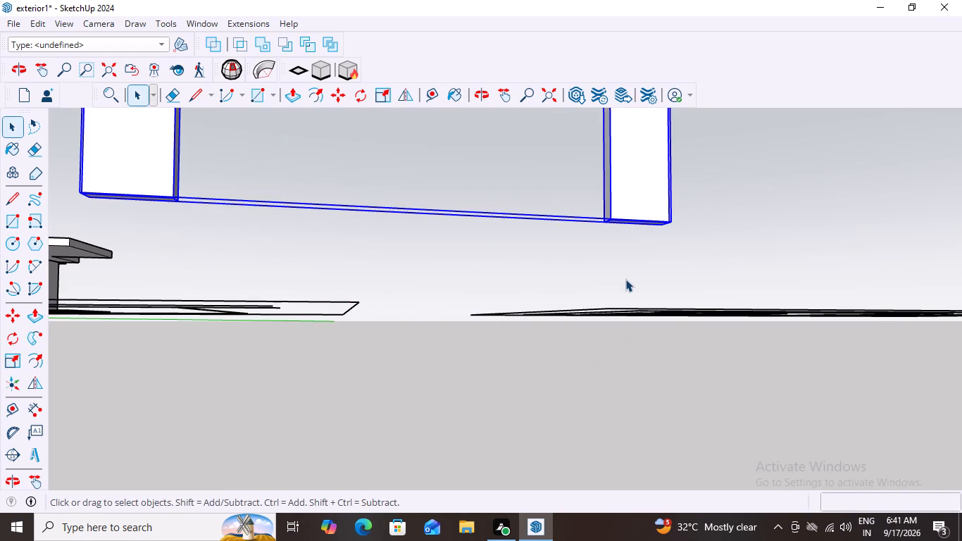
key(m)
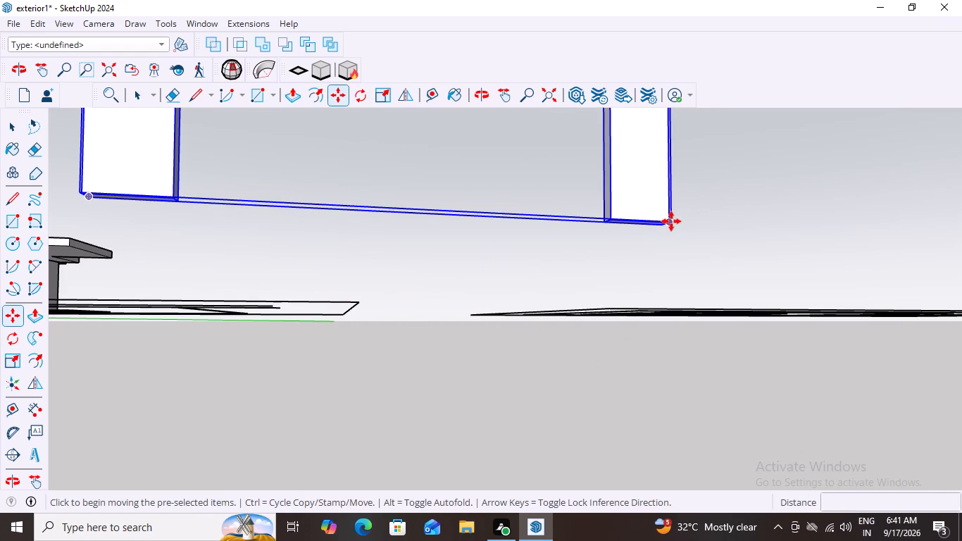
click(671, 221)
scroll(598, 299, down, 16)
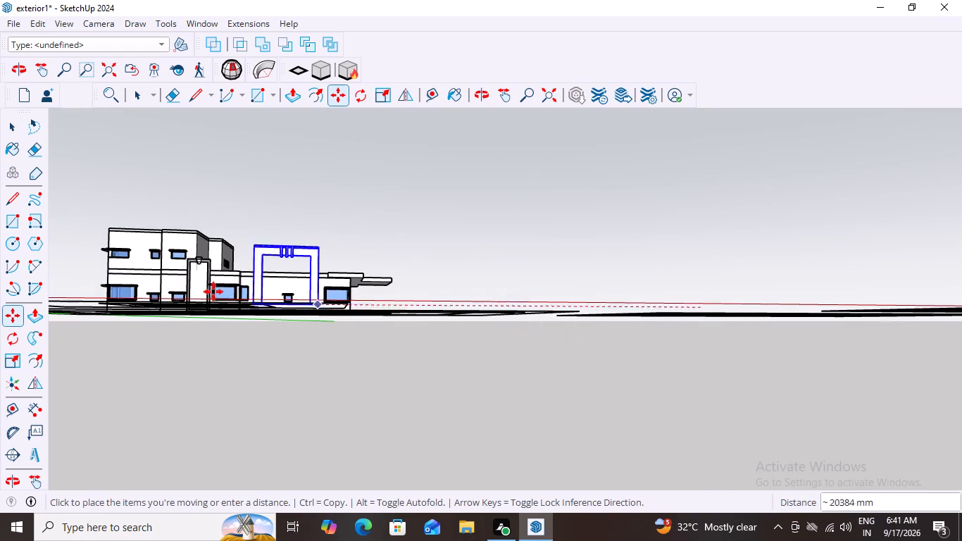
scroll(194, 315, up, 2)
scroll(280, 306, up, 8)
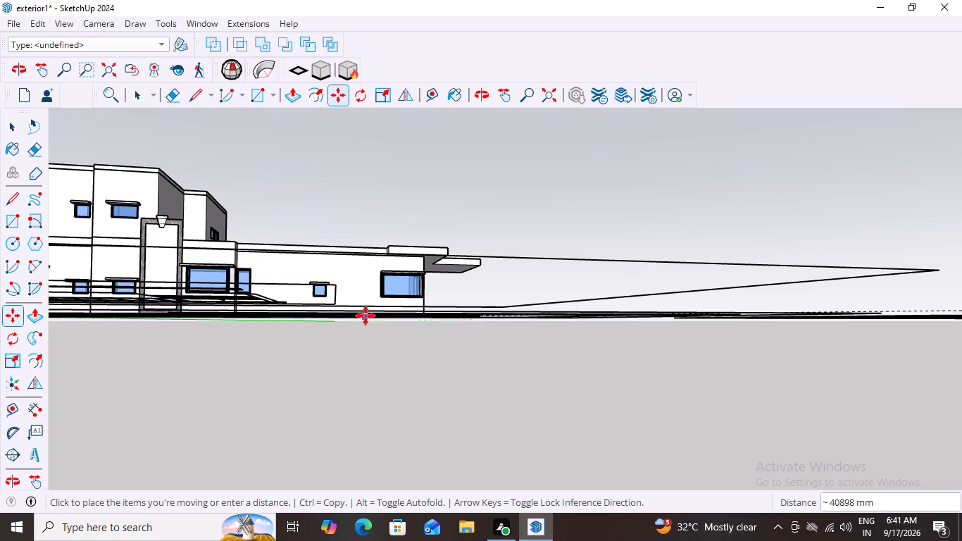
scroll(364, 311, up, 3)
middle_drag(361, 299, 390, 359)
scroll(390, 341, down, 6)
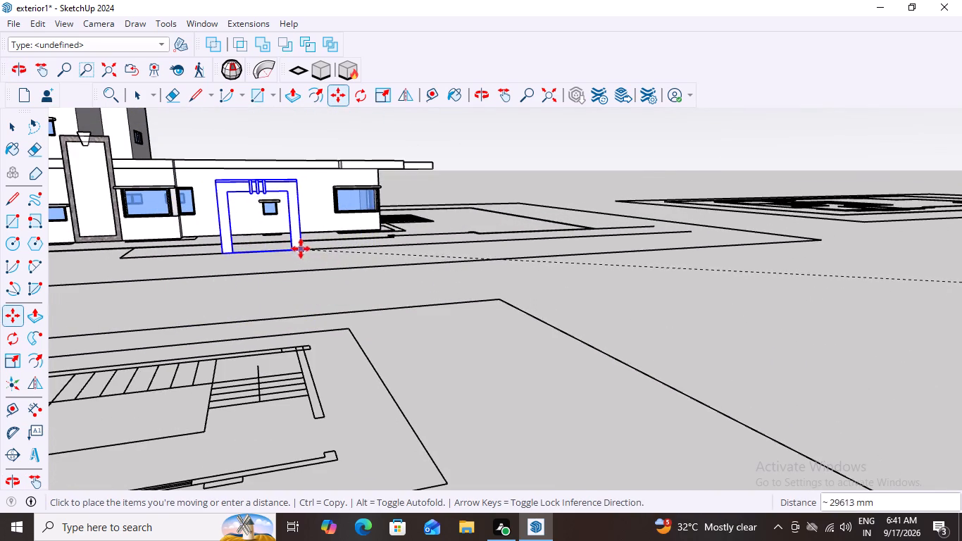
scroll(304, 228, up, 10)
scroll(342, 182, up, 3)
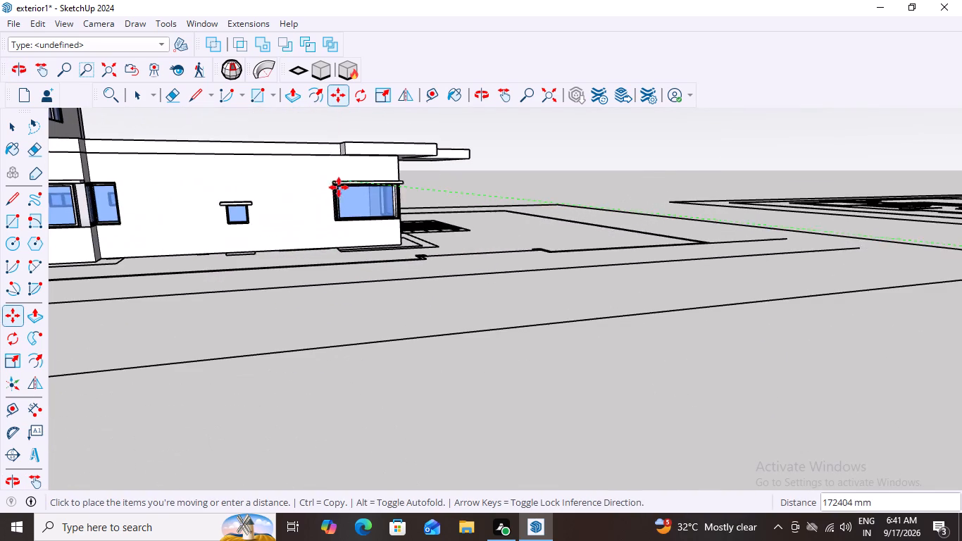
scroll(325, 240, up, 11)
scroll(324, 244, down, 4)
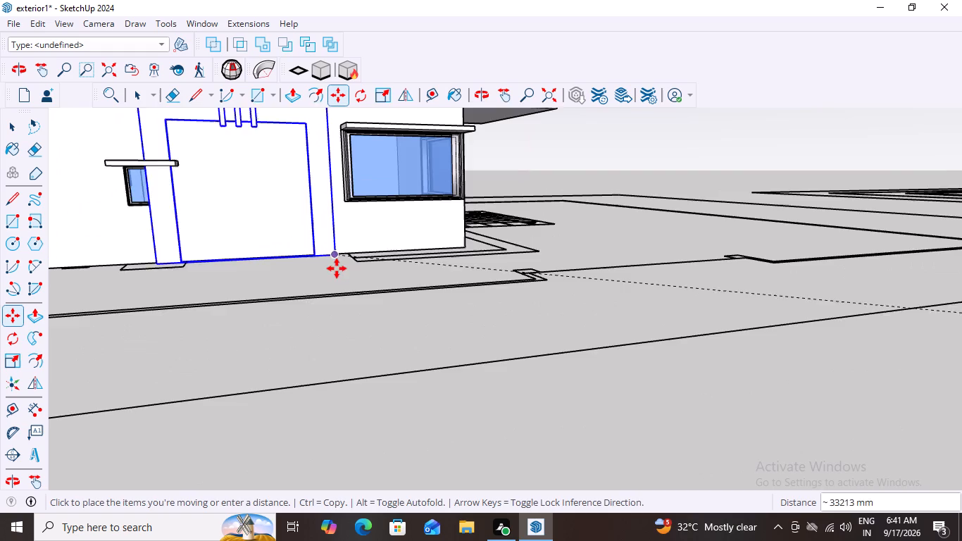
scroll(337, 268, down, 6)
middle_drag(341, 304, 330, 452)
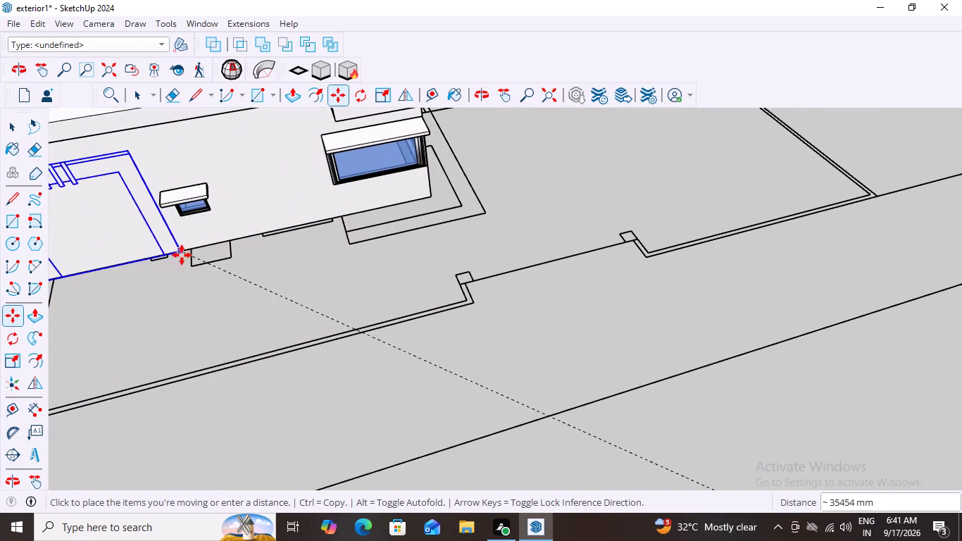
middle_drag(172, 256, 211, 246)
scroll(211, 246, down, 11)
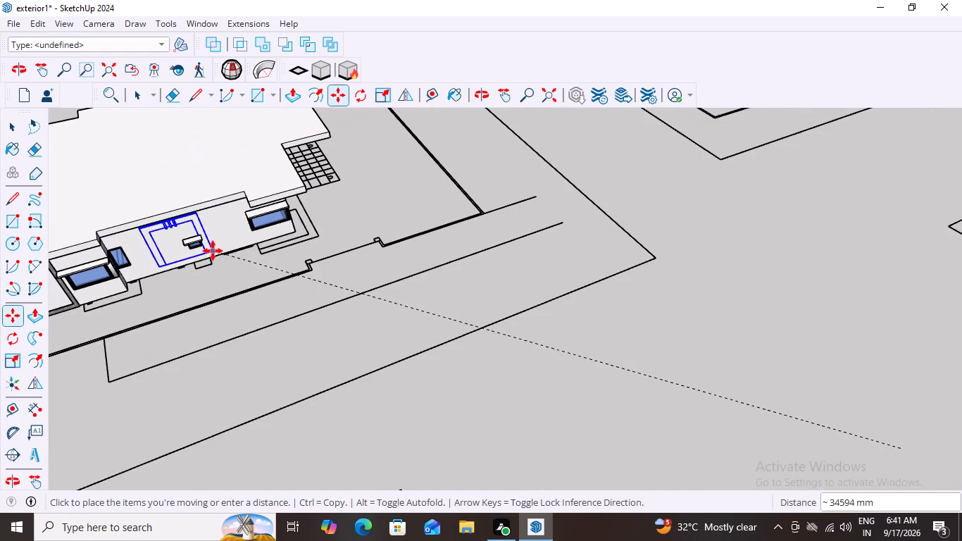
scroll(199, 261, up, 6)
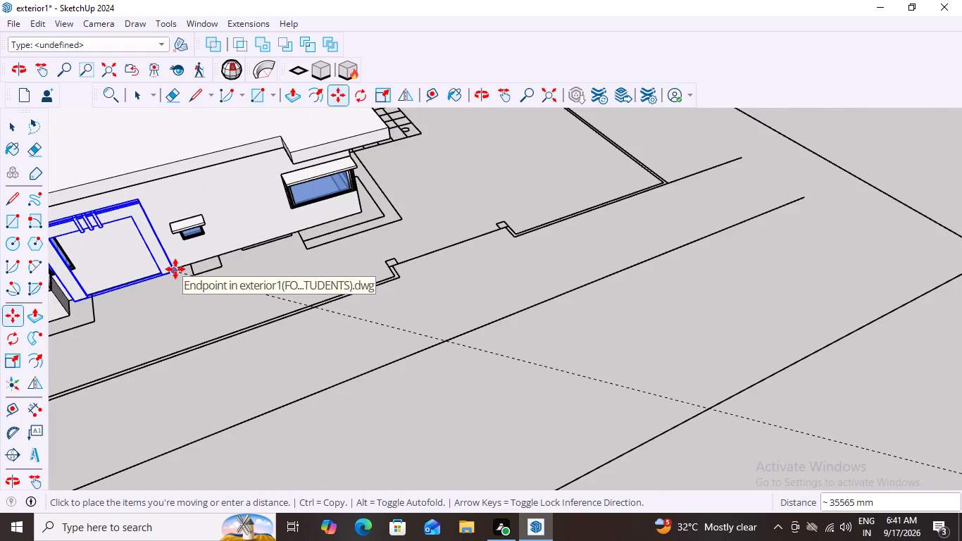
scroll(183, 268, down, 16)
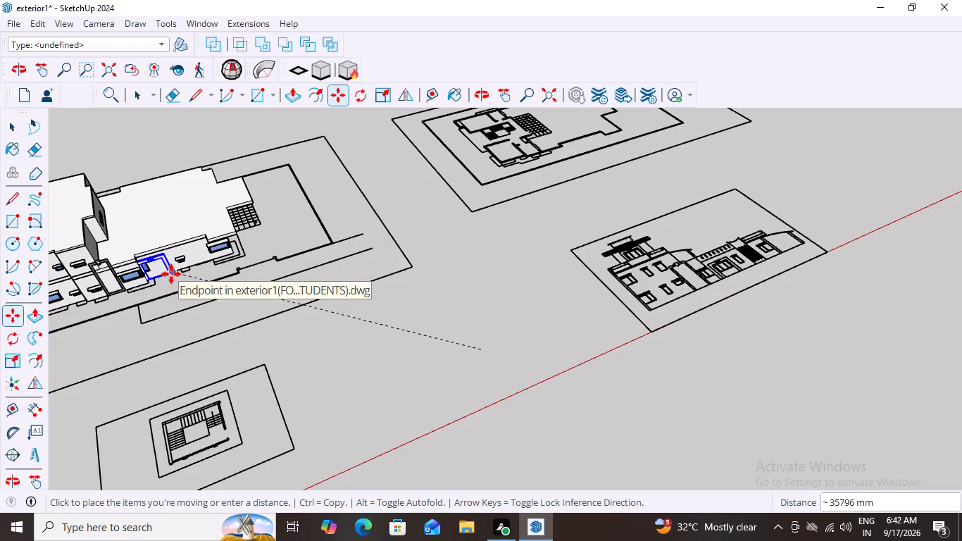
scroll(180, 270, up, 13)
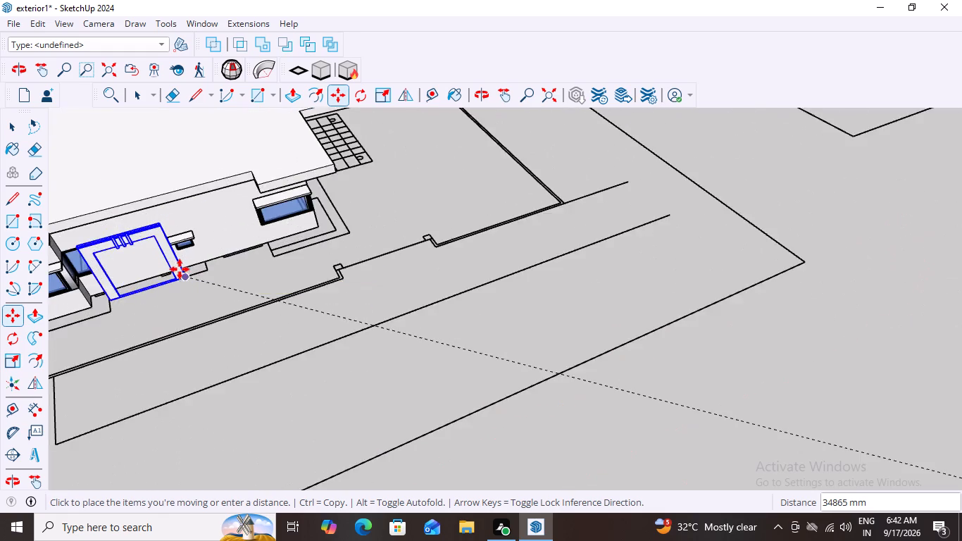
scroll(180, 269, up, 2)
middle_drag(170, 269, 185, 225)
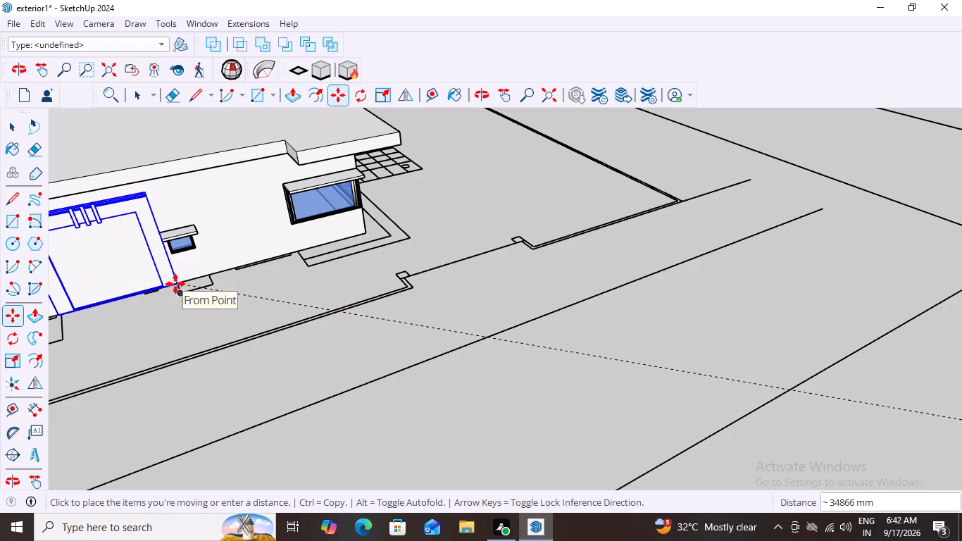
middle_drag(177, 282, 184, 259)
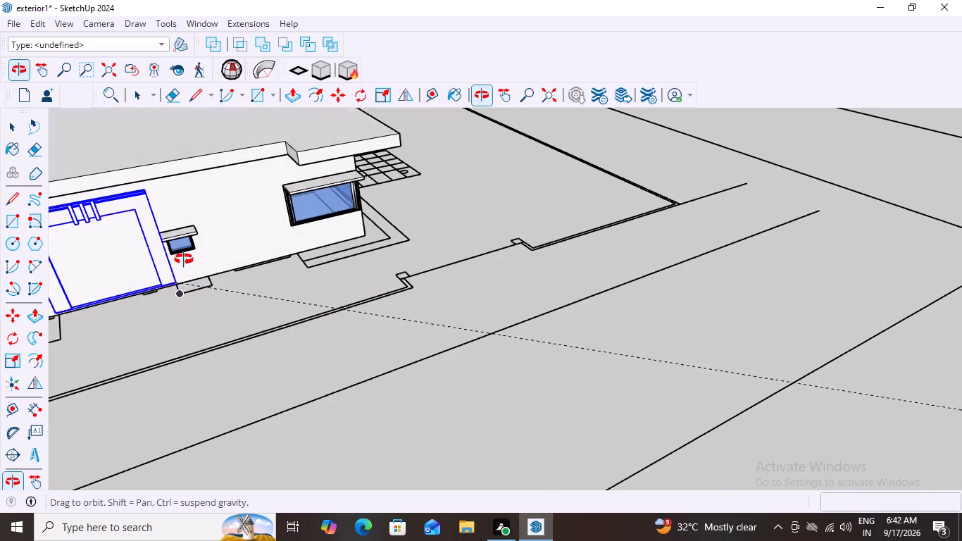
middle_drag(184, 259, 236, 201)
scroll(215, 228, down, 8)
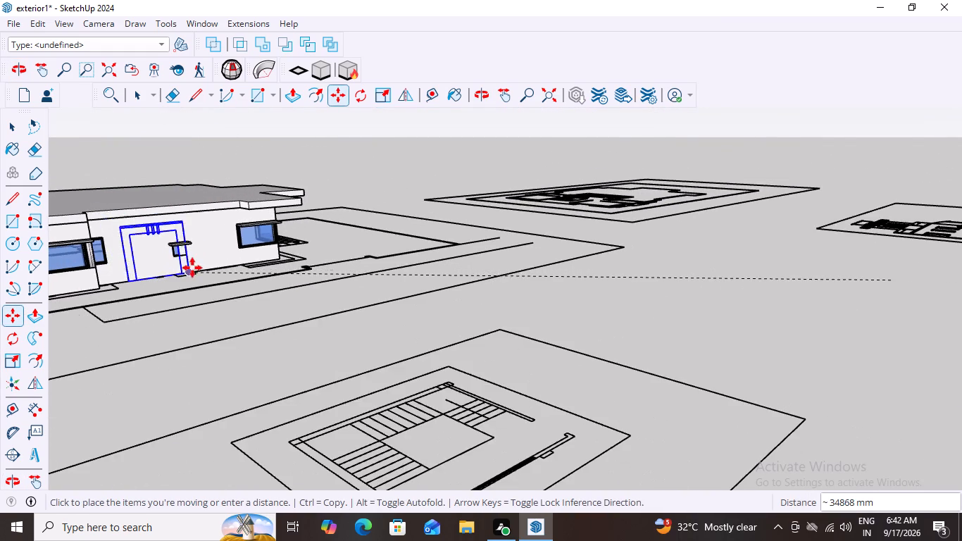
scroll(192, 268, up, 3)
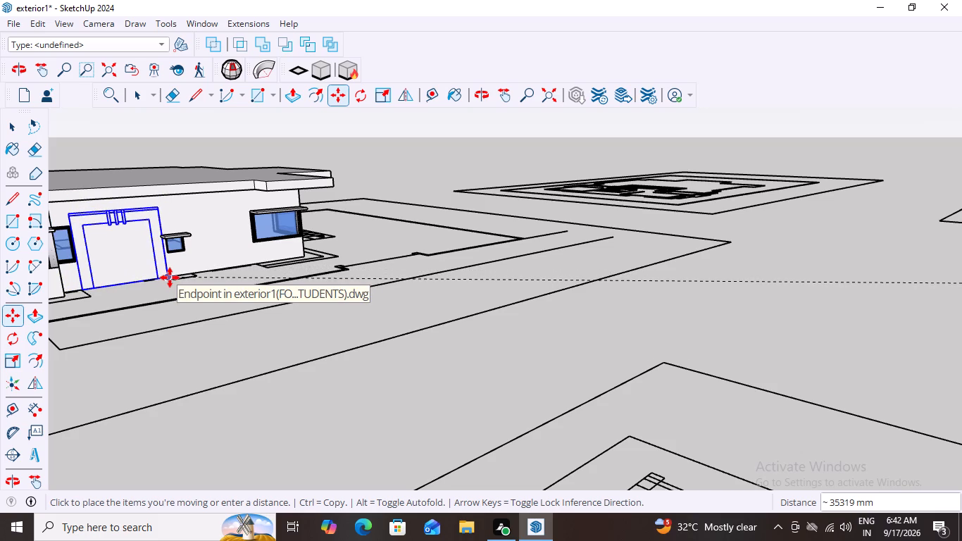
middle_drag(170, 278, 115, 292)
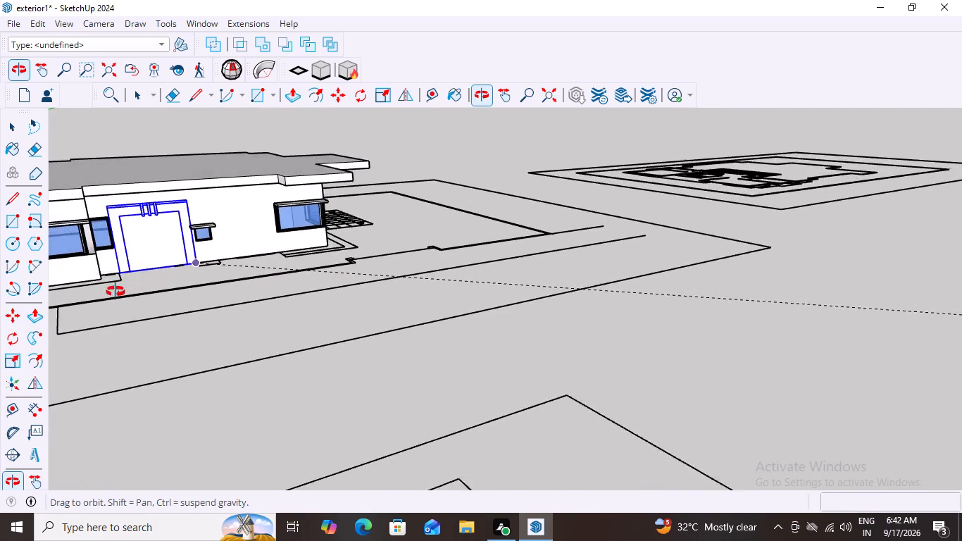
middle_drag(115, 292, 62, 309)
scroll(217, 232, up, 7)
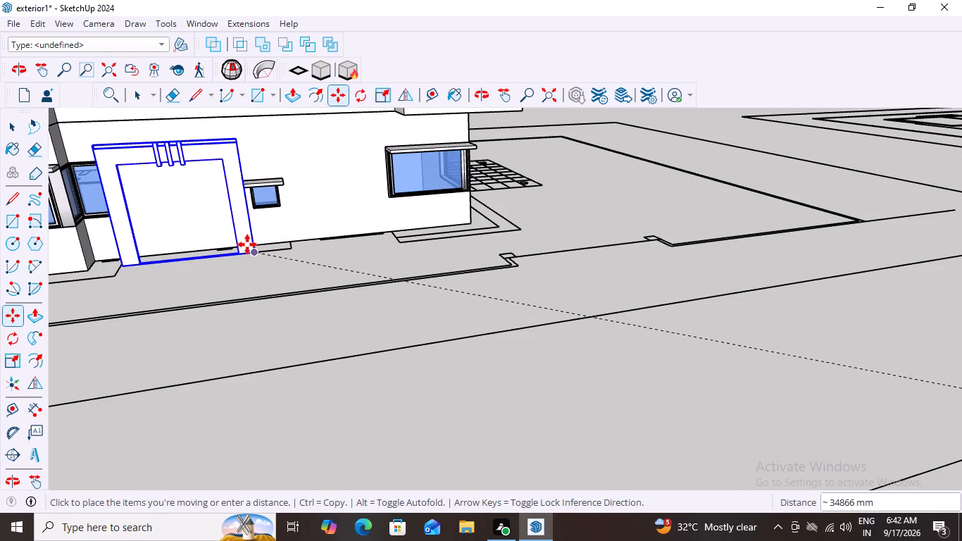
click(248, 246)
Move the frame group by its bottom back corner about 530 mm along the plan line, back against the front wall.
middle_drag(351, 289, 228, 361)
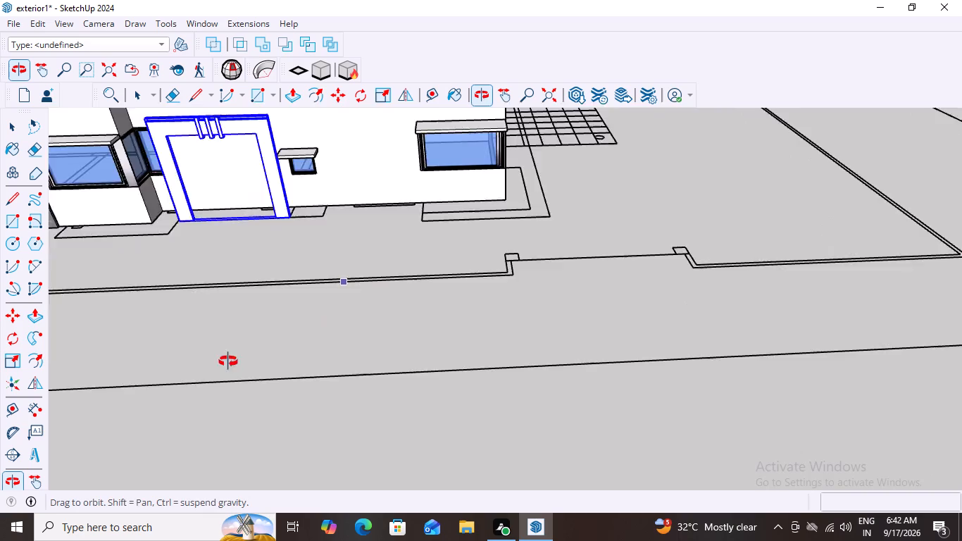
middle_drag(228, 361, 138, 373)
scroll(404, 204, down, 10)
scroll(386, 165, up, 12)
scroll(432, 240, up, 6)
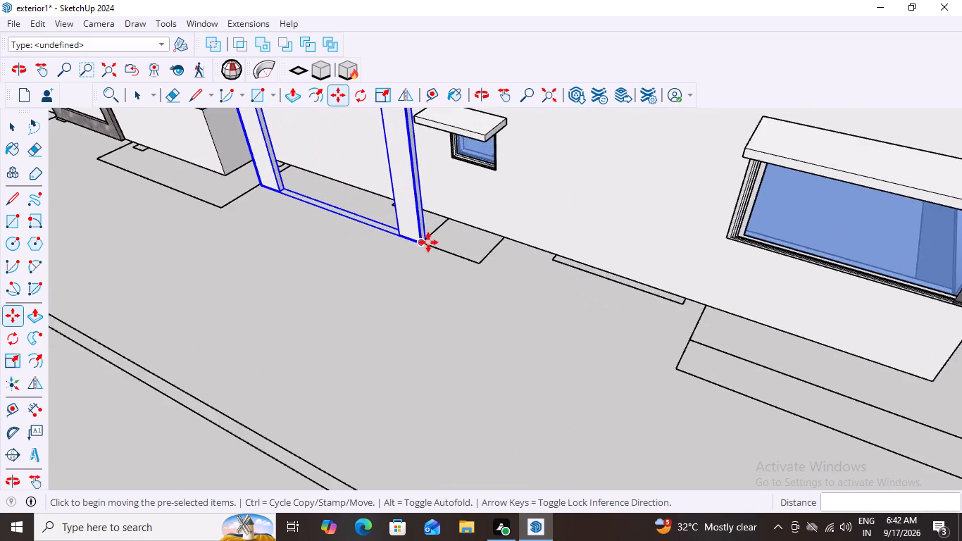
scroll(428, 242, up, 3)
click(418, 241)
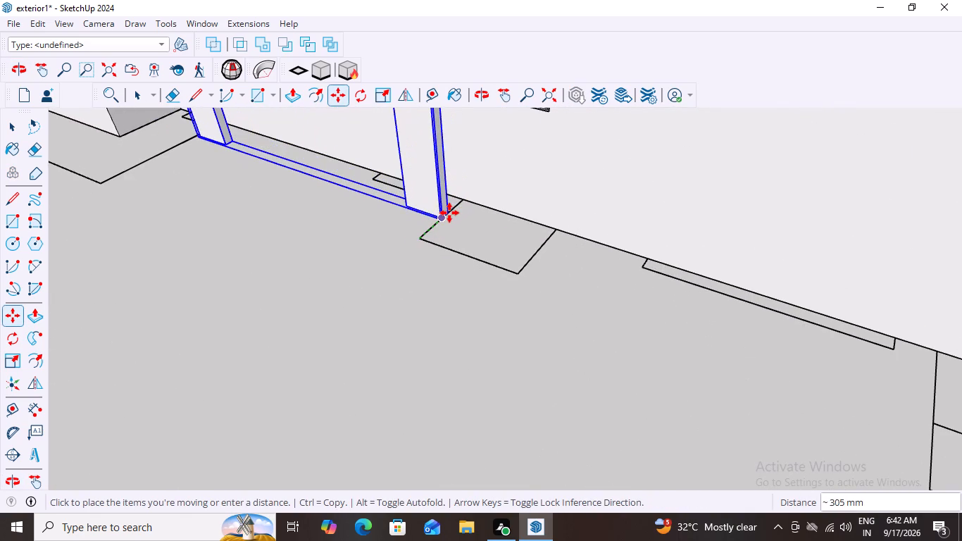
key(space)
scroll(444, 224, up, 3)
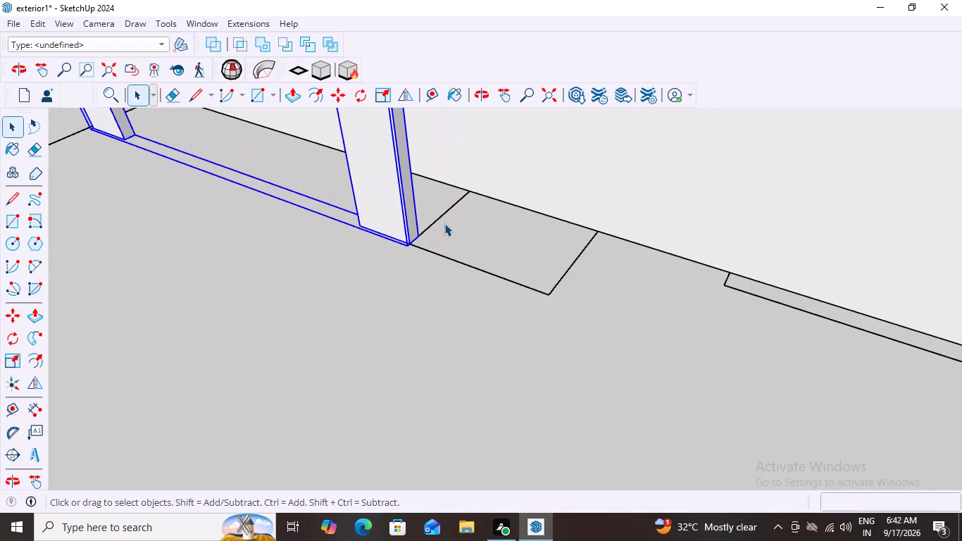
key(m)
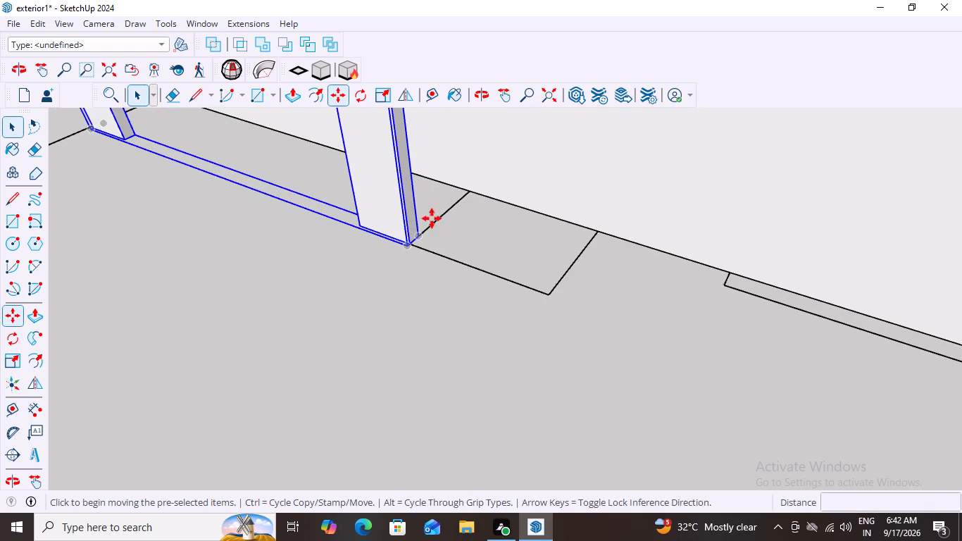
click(420, 233)
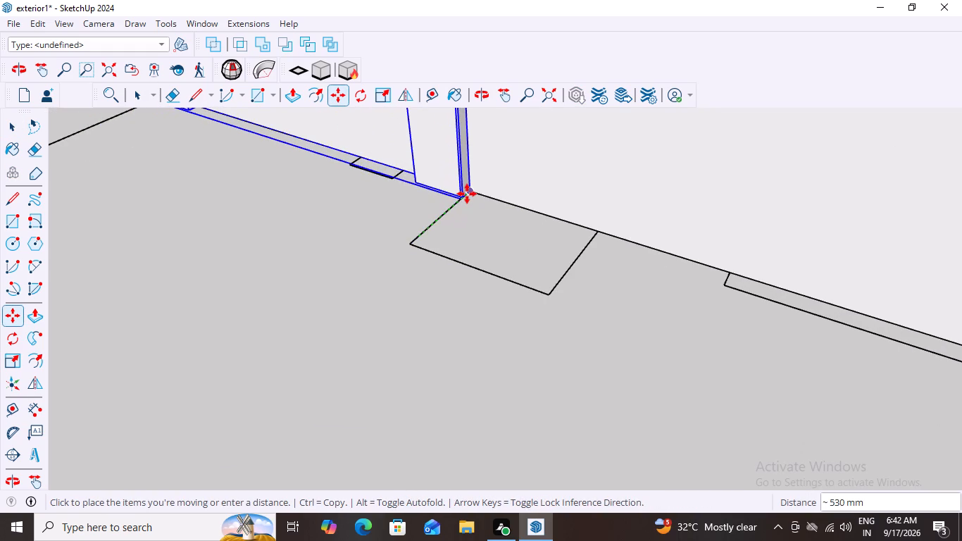
click(467, 194)
key(space)
click(362, 263)
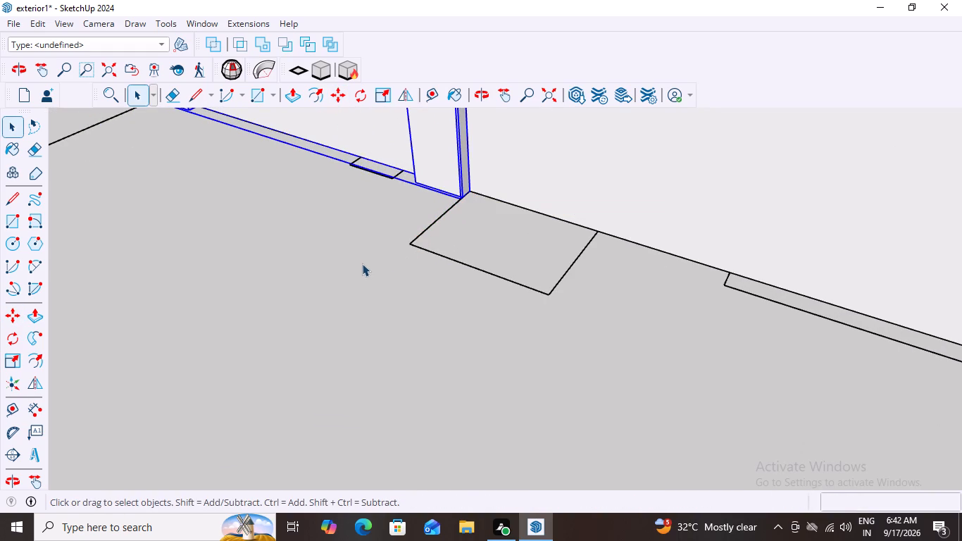
Shift the frame group about 38 mm along the wall base so its other bottom back corner meets the plan line corner.
scroll(352, 268, down, 7)
scroll(317, 320, down, 3)
middle_drag(311, 318, 424, 325)
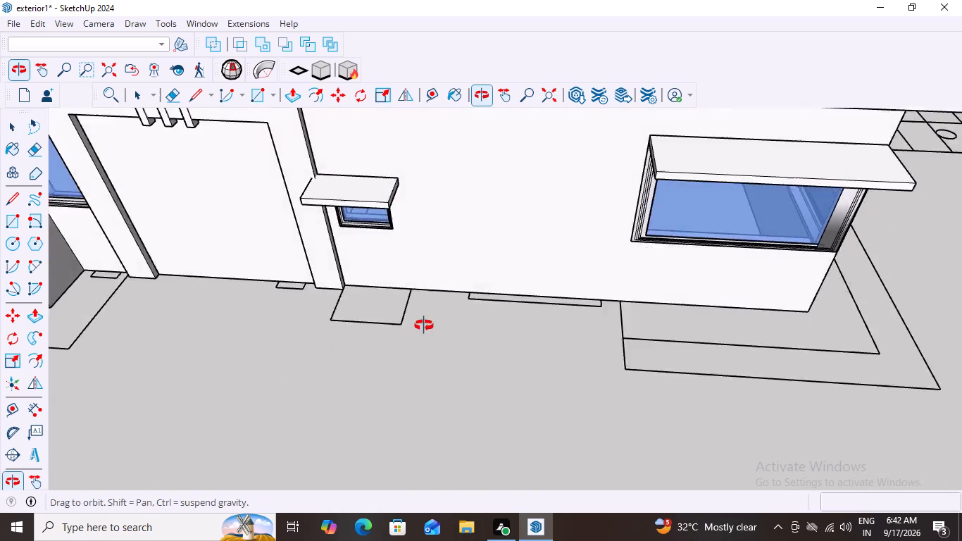
middle_drag(424, 325, 473, 294)
scroll(463, 304, down, 7)
middle_drag(360, 278, 487, 340)
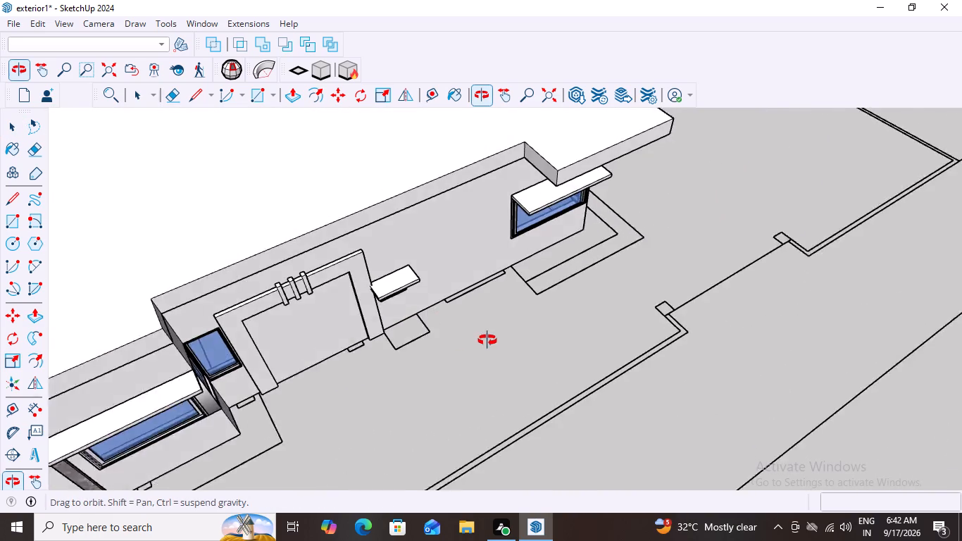
middle_drag(487, 340, 463, 256)
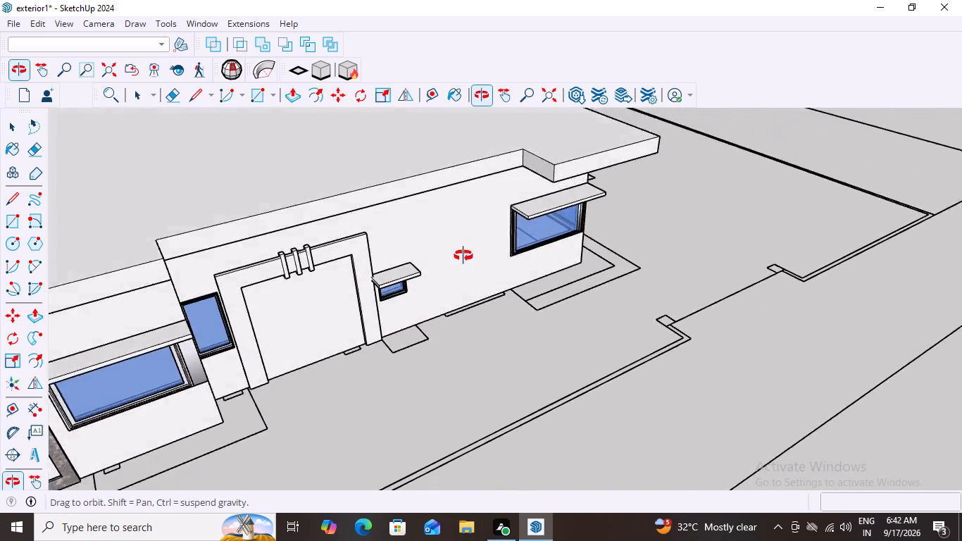
middle_drag(463, 256, 436, 209)
scroll(292, 332, up, 11)
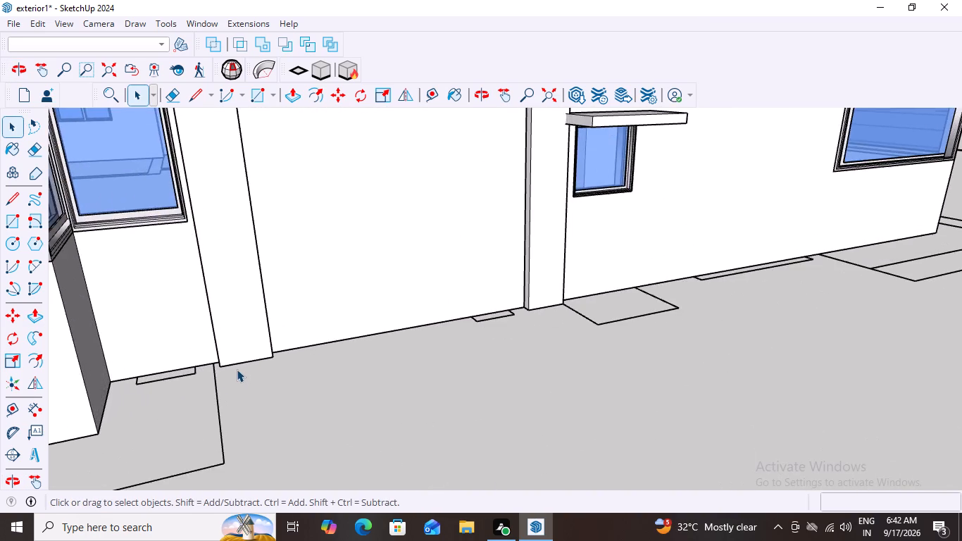
scroll(227, 370, up, 6)
middle_drag(230, 361, 361, 357)
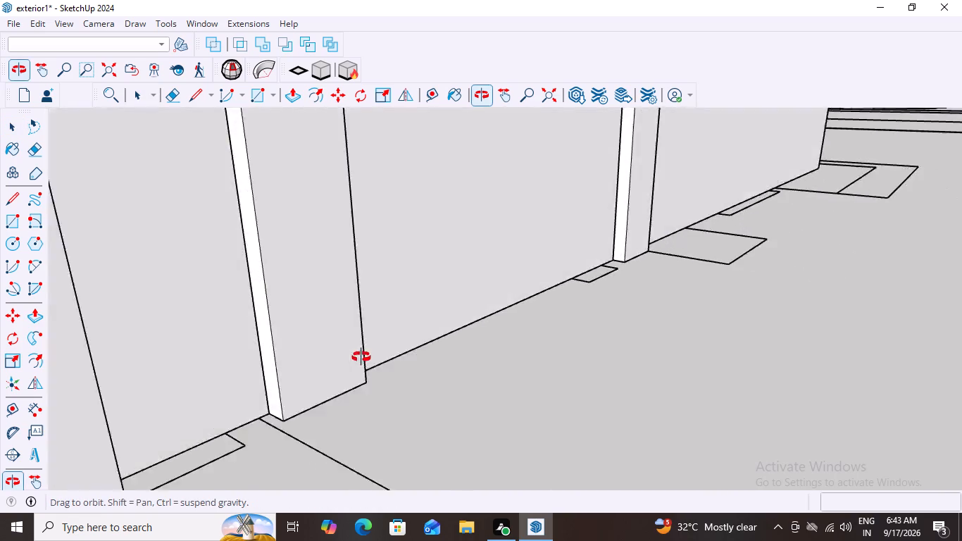
middle_drag(361, 357, 366, 366)
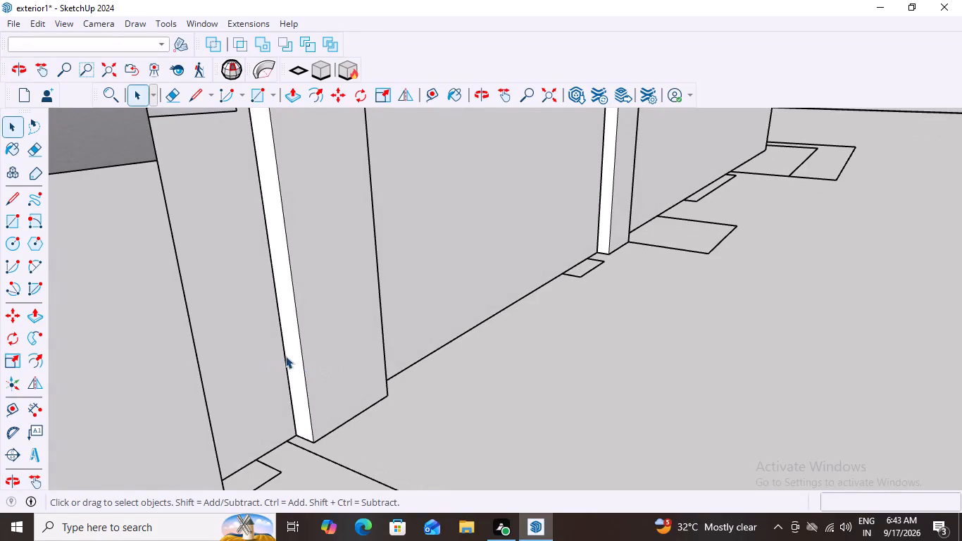
click(334, 345)
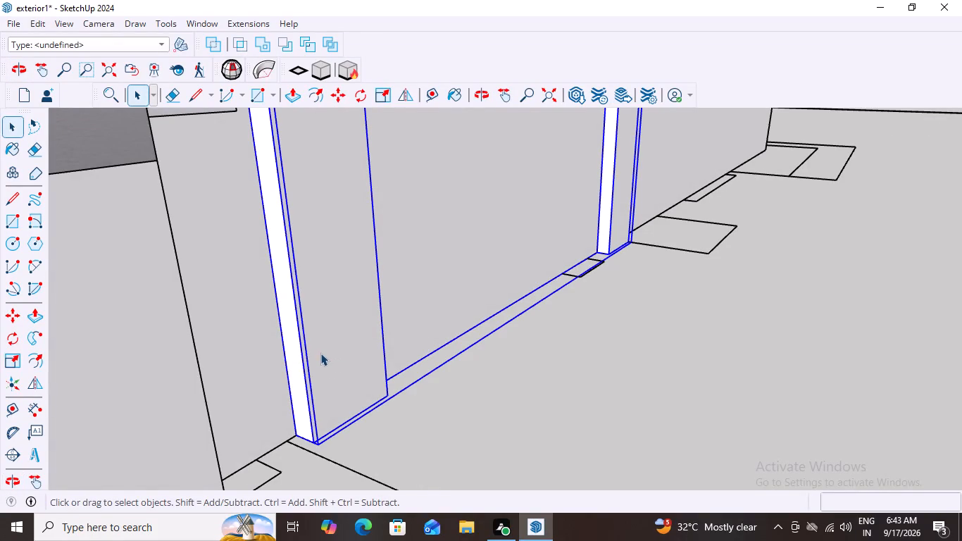
key(m)
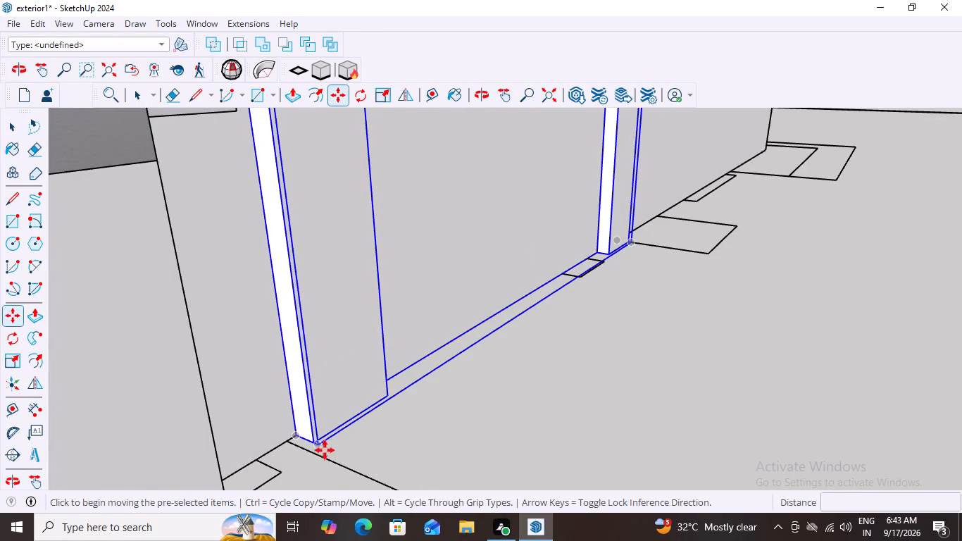
click(296, 435)
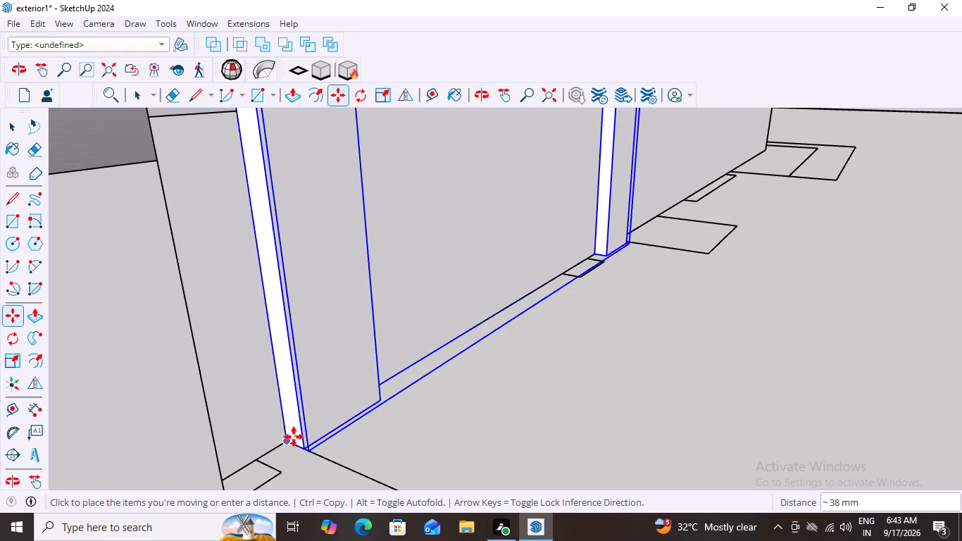
click(294, 437)
key(space)
click(431, 414)
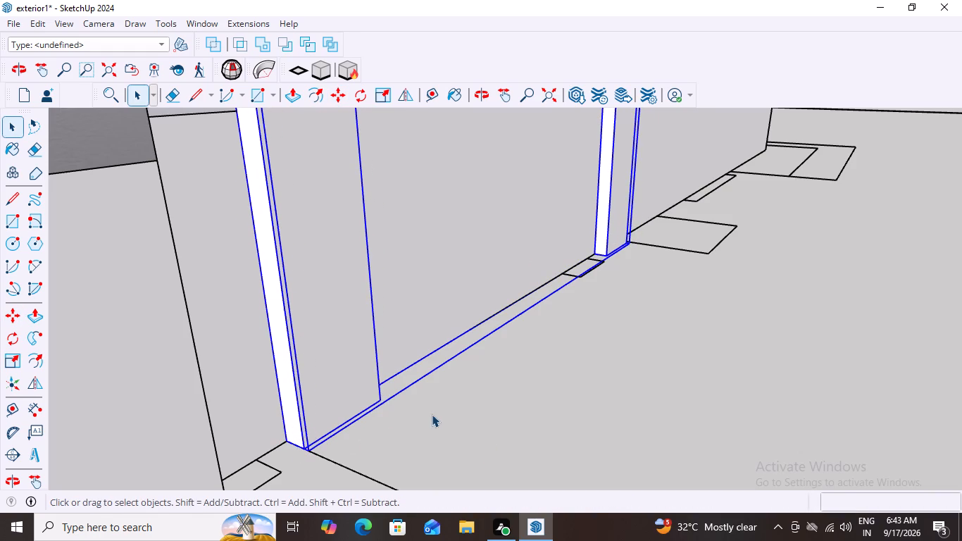
Examine the placed frame-and-strips group on the ground-floor front wall from several angles, in relation to the neighbouring windows and the plan outlines.
scroll(442, 423, down, 4)
scroll(518, 418, down, 3)
middle_drag(579, 408, 482, 457)
scroll(482, 457, down, 4)
middle_drag(507, 440, 366, 426)
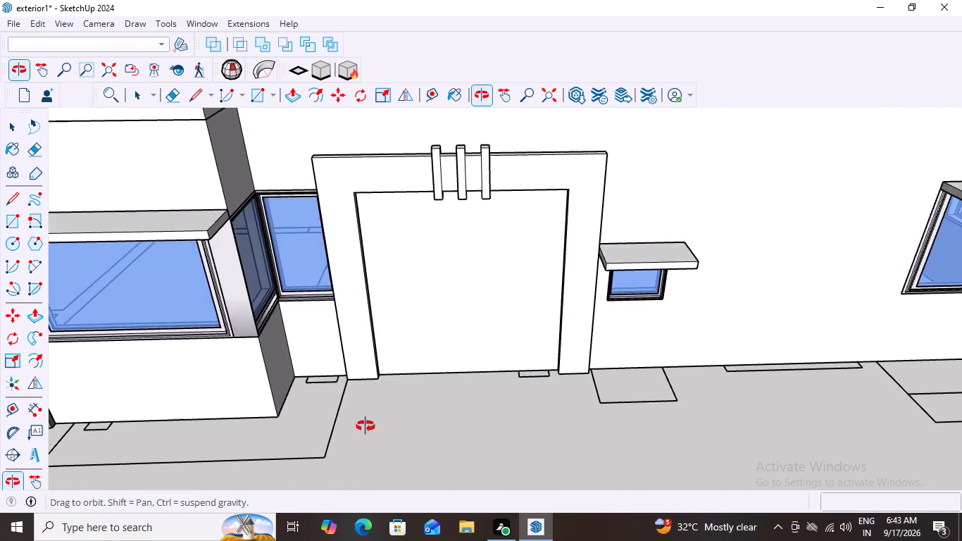
middle_drag(366, 426, 423, 418)
scroll(423, 418, down, 13)
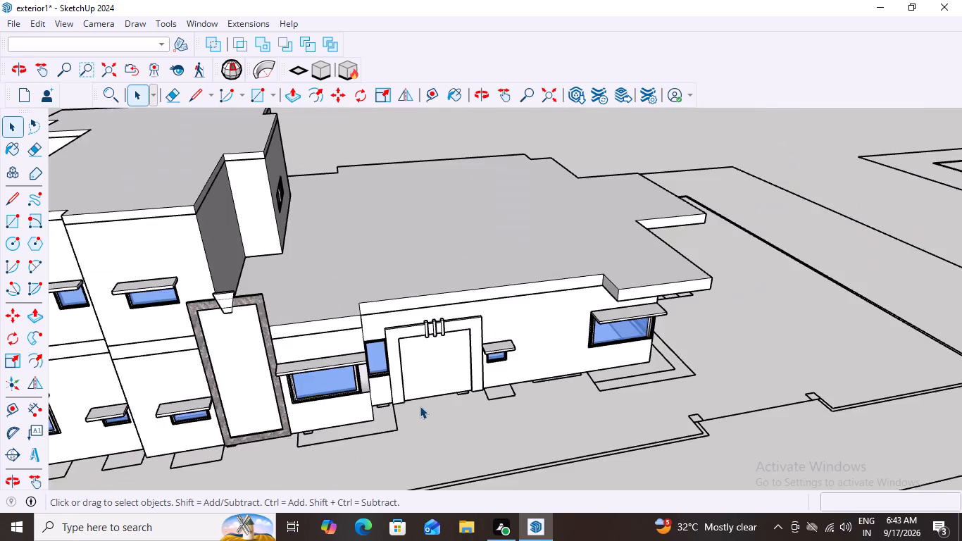
scroll(420, 406, down, 2)
middle_drag(478, 401, 449, 325)
scroll(433, 370, down, 11)
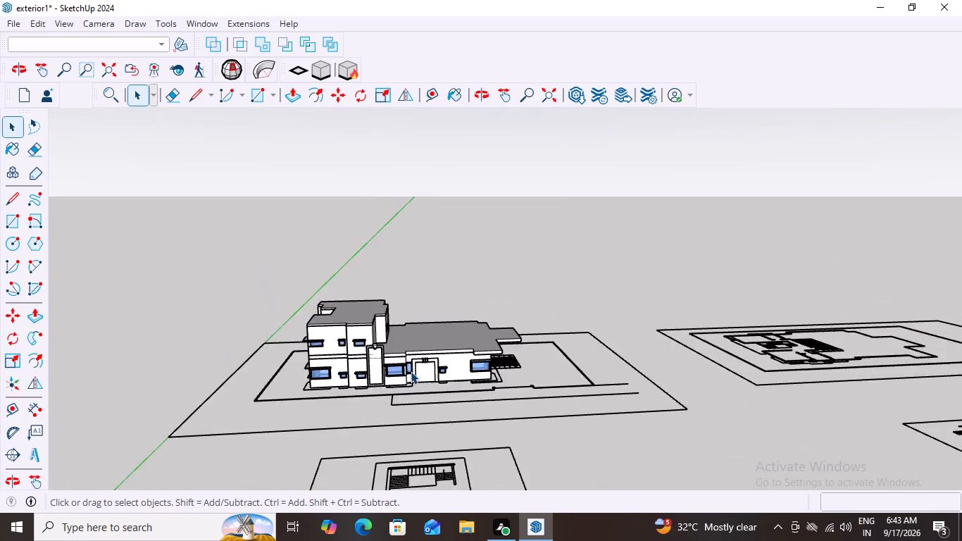
scroll(411, 371, down, 9)
middle_drag(732, 407, 630, 485)
scroll(654, 515, up, 3)
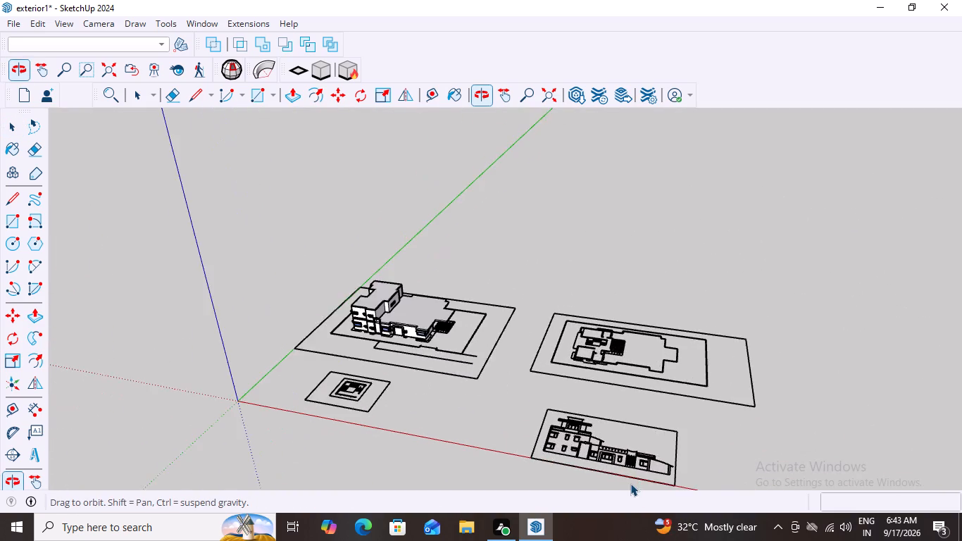
scroll(591, 471, up, 7)
middle_drag(590, 464, 594, 471)
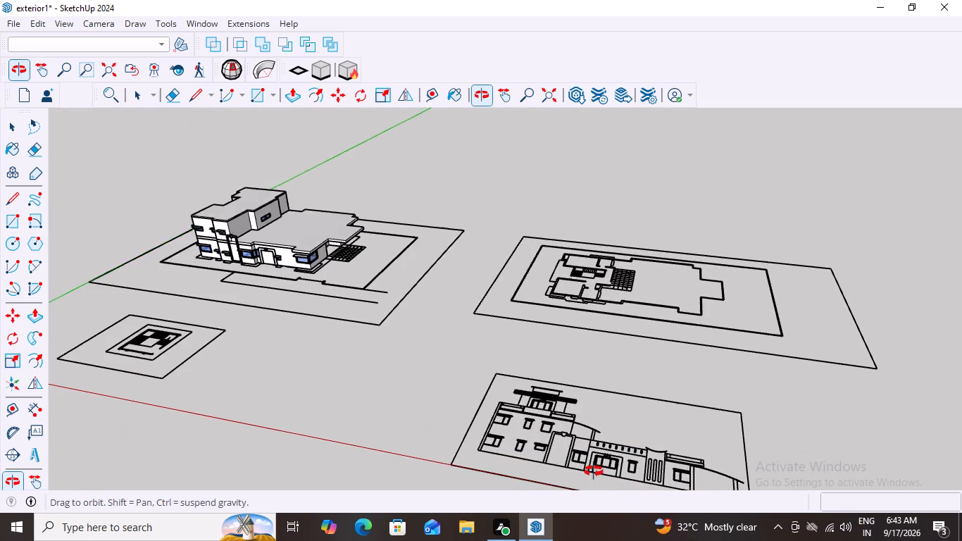
middle_drag(594, 471, 657, 464)
scroll(657, 464, up, 1)
scroll(646, 447, down, 3)
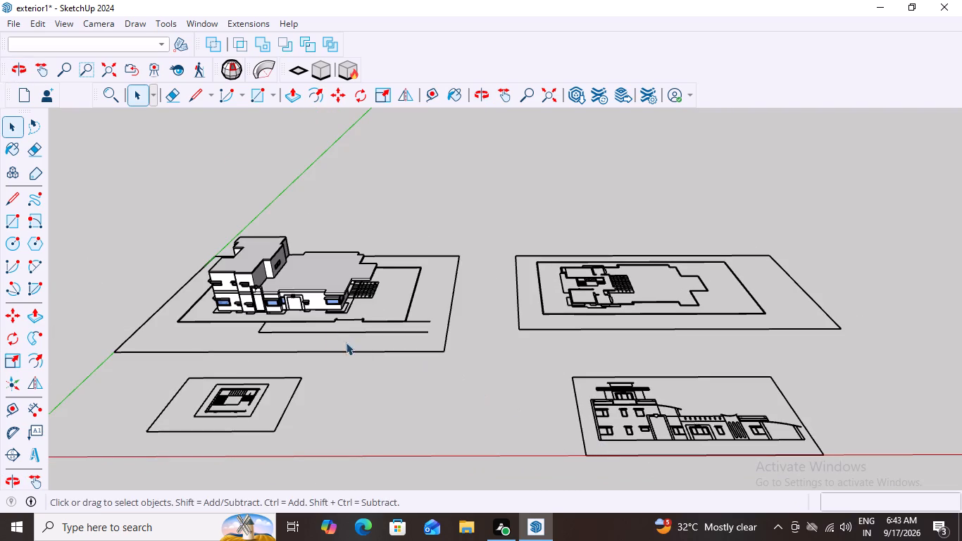
middle_drag(296, 301, 321, 248)
scroll(303, 297, up, 12)
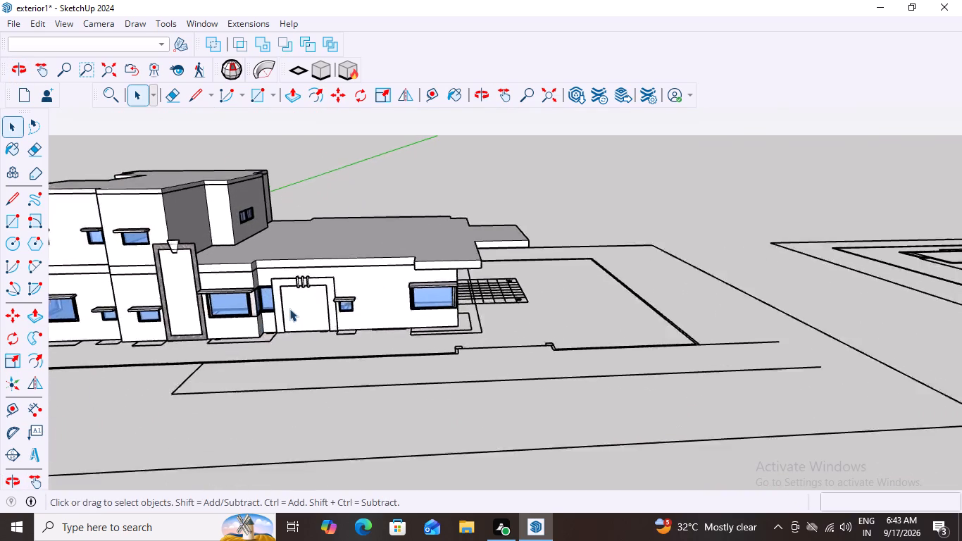
scroll(289, 309, up, 9)
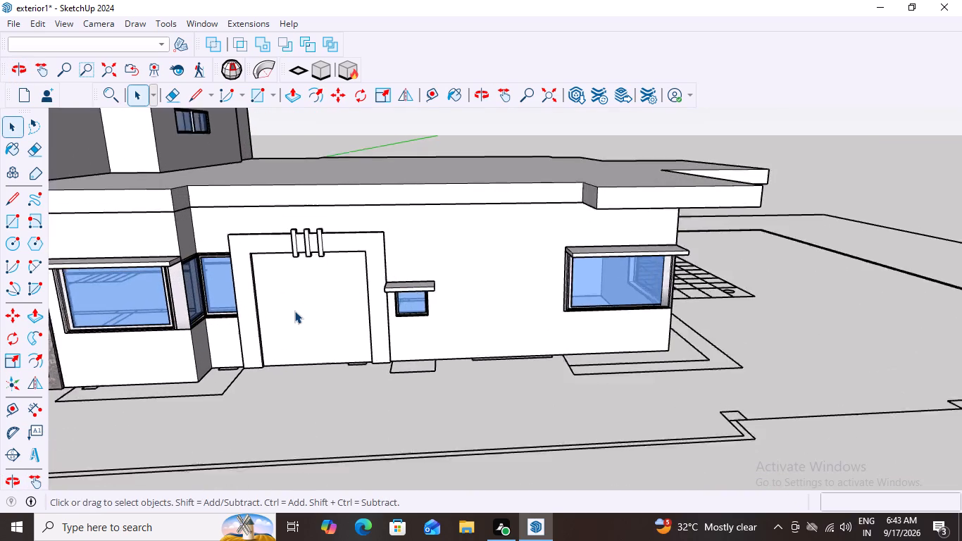
scroll(294, 311, up, 2)
middle_drag(300, 317, 118, 356)
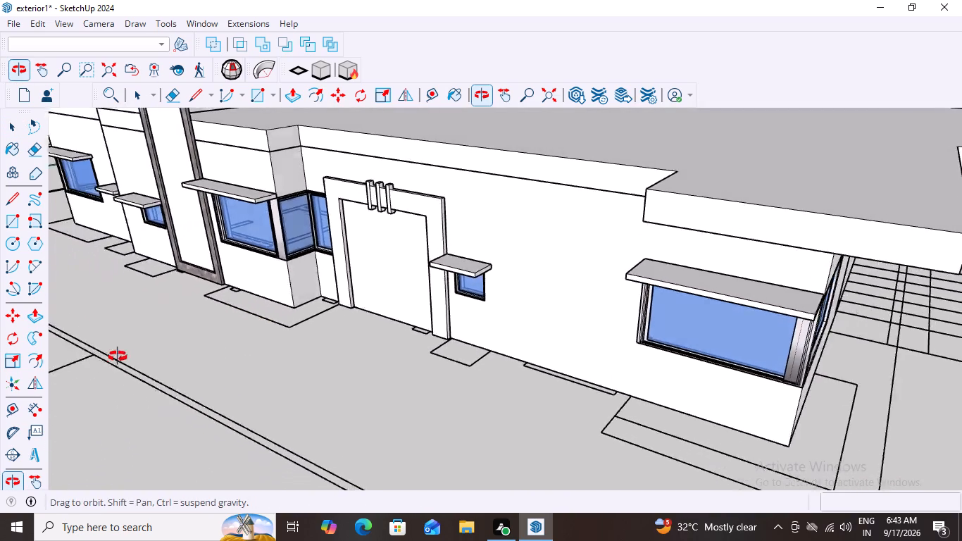
middle_drag(118, 356, 41, 355)
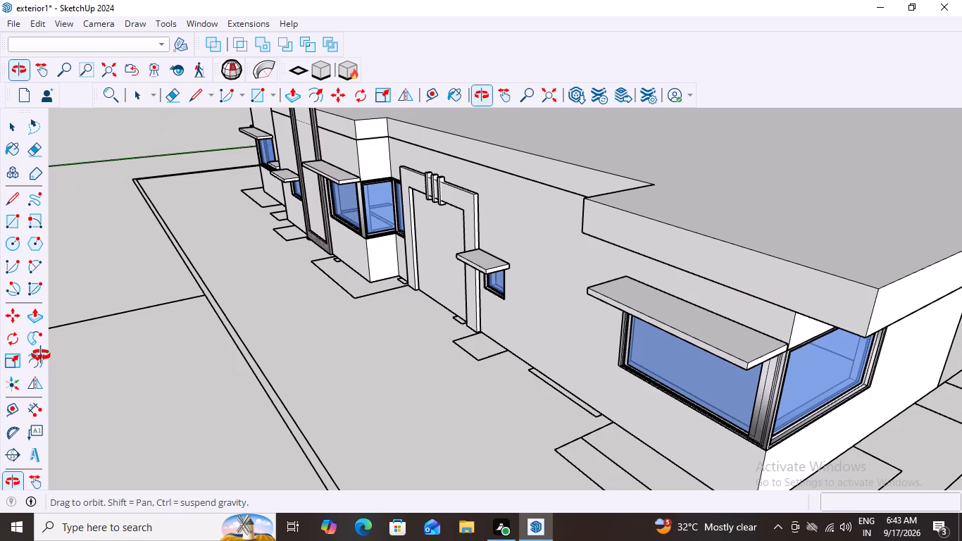
middle_drag(41, 355, 334, 346)
scroll(343, 335, down, 1)
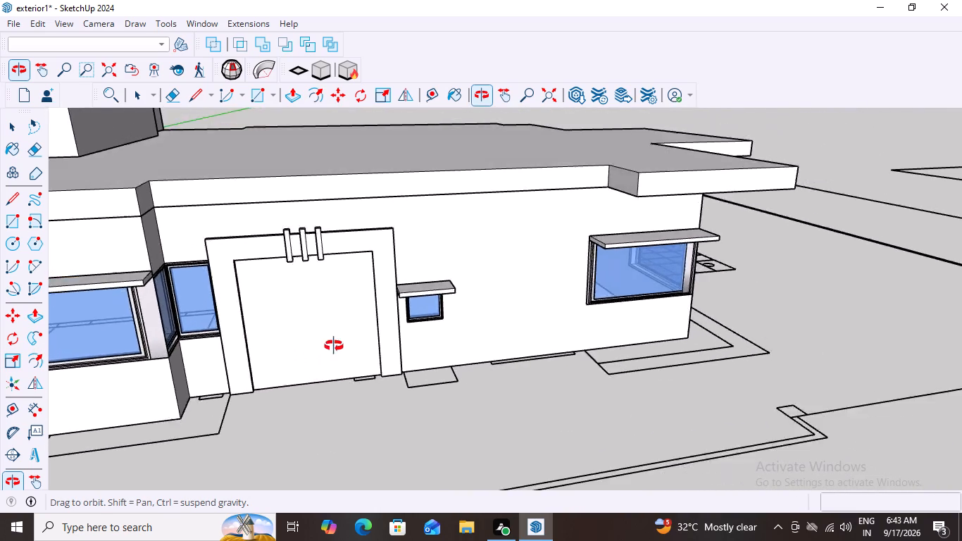
scroll(334, 346, down, 2)
middle_drag(334, 346, 318, 368)
scroll(309, 372, down, 9)
middle_drag(289, 333, 279, 258)
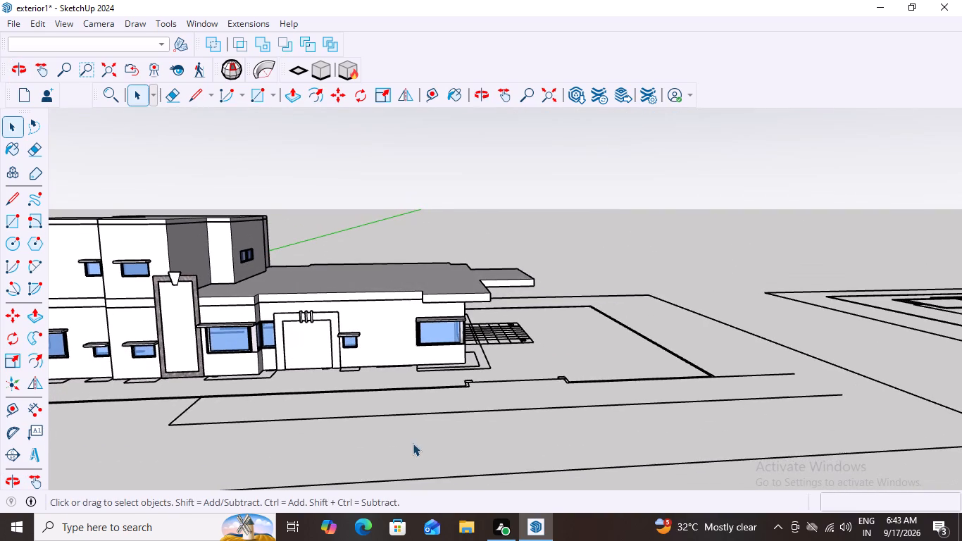
scroll(344, 369, up, 1)
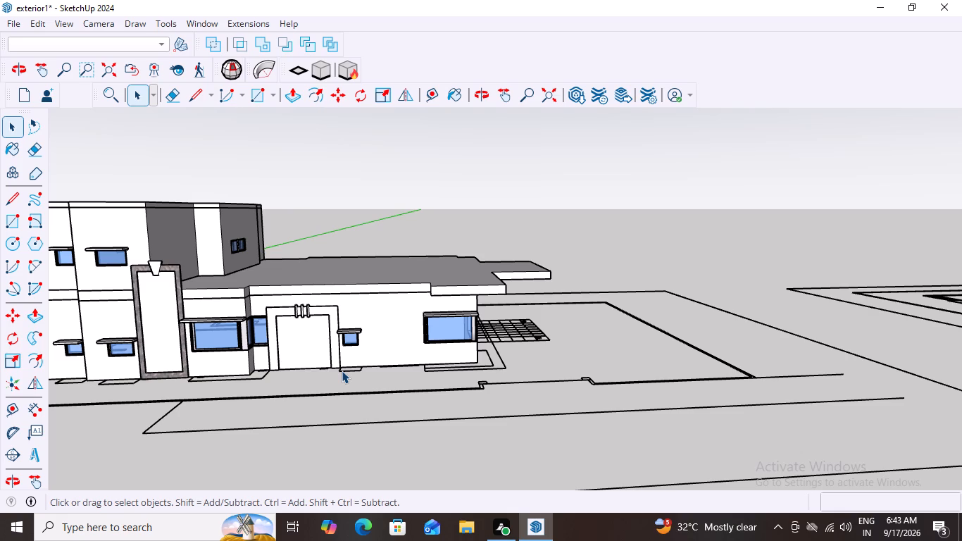
scroll(301, 325, up, 3)
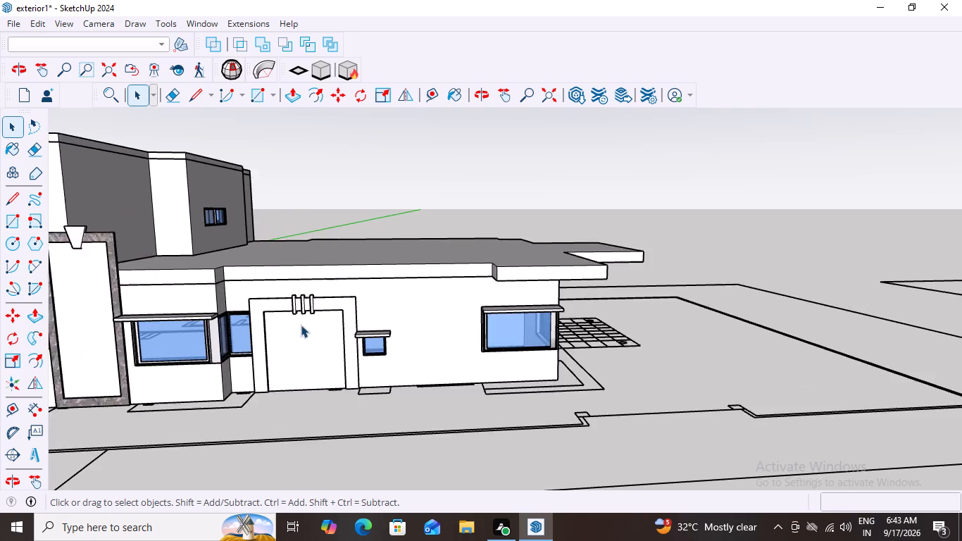
scroll(301, 325, up, 15)
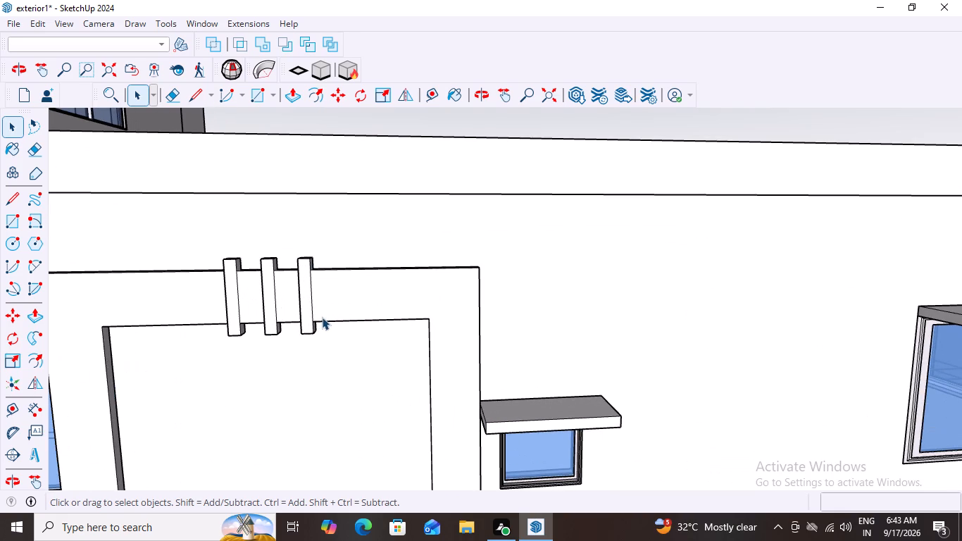
scroll(322, 317, down, 6)
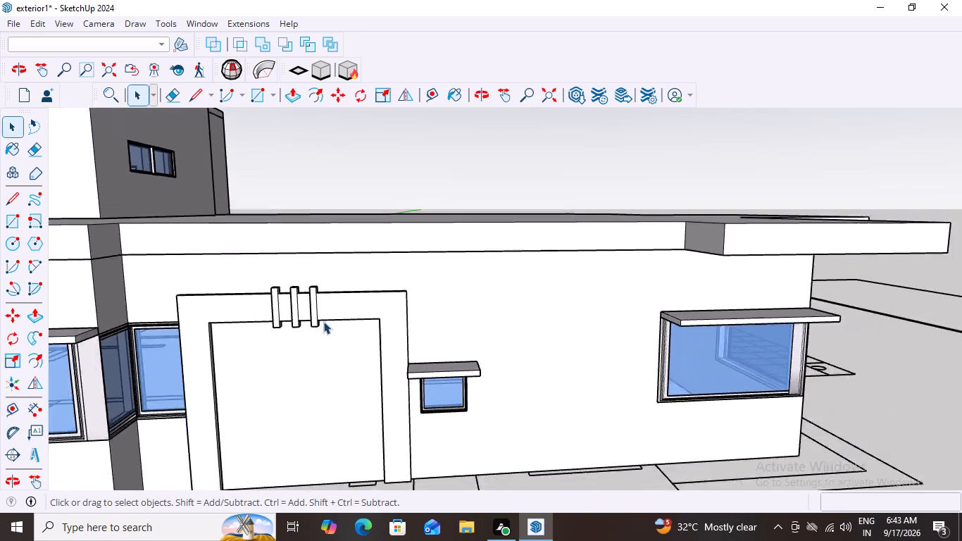
Examine the front elevation drawing around the three-pane window inside the frame, comparing it with the building model.
scroll(323, 321, down, 20)
scroll(323, 321, down, 12)
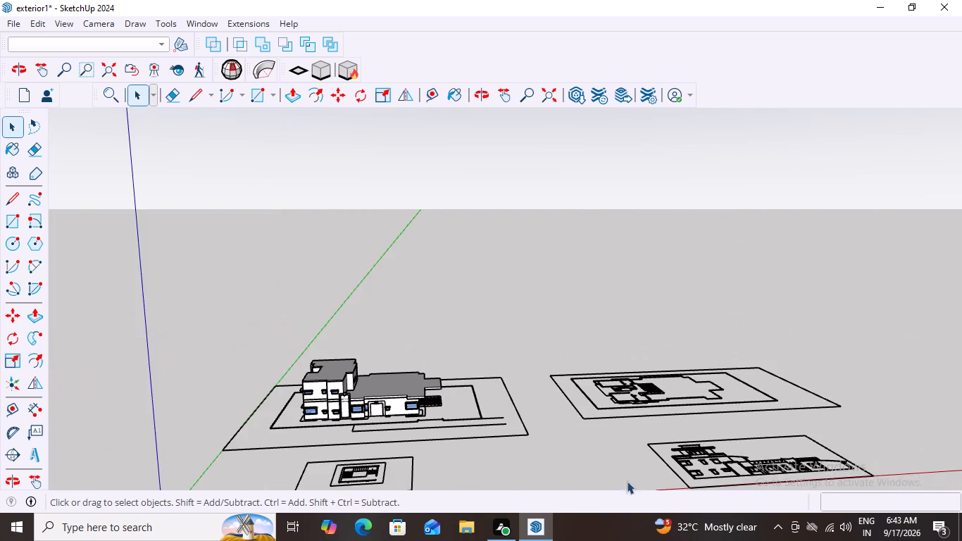
scroll(627, 481, down, 4)
scroll(951, 483, up, 4)
scroll(814, 471, up, 9)
scroll(585, 461, up, 4)
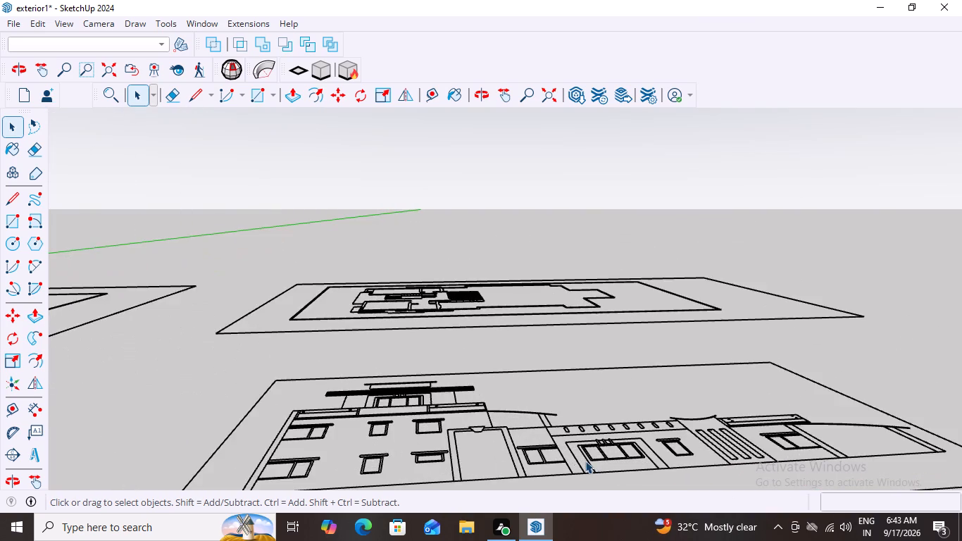
scroll(585, 461, up, 4)
scroll(601, 468, down, 18)
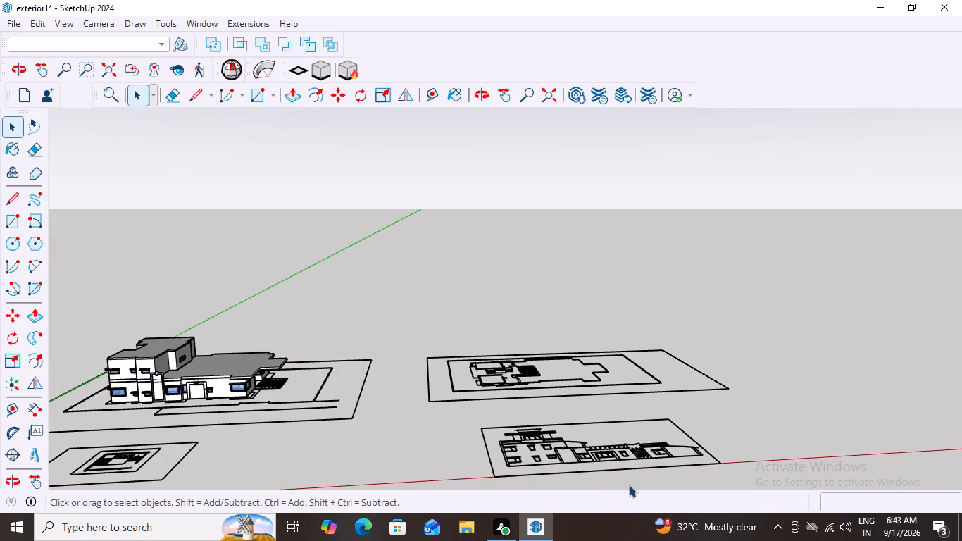
scroll(629, 485, down, 2)
middle_drag(631, 484, 624, 532)
scroll(600, 495, up, 6)
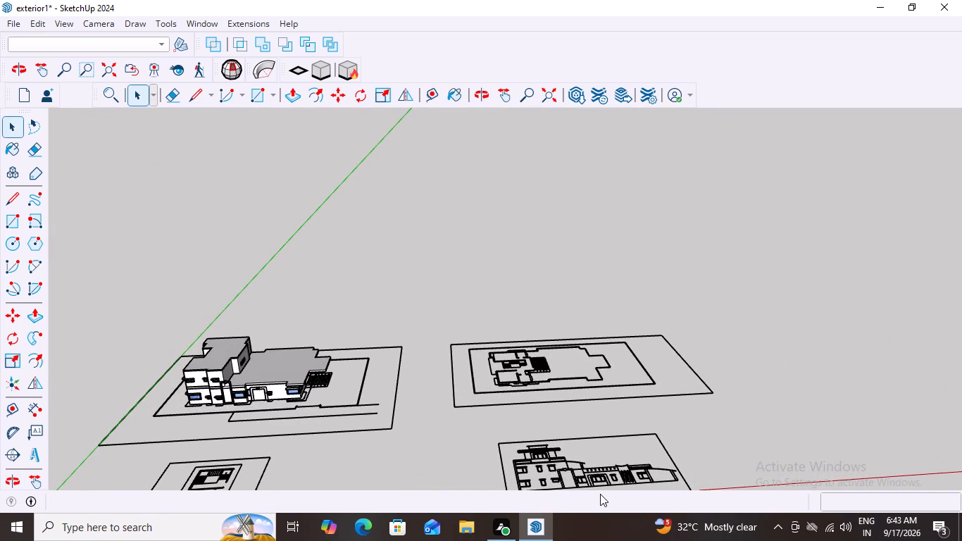
scroll(606, 454, down, 11)
scroll(605, 478, up, 10)
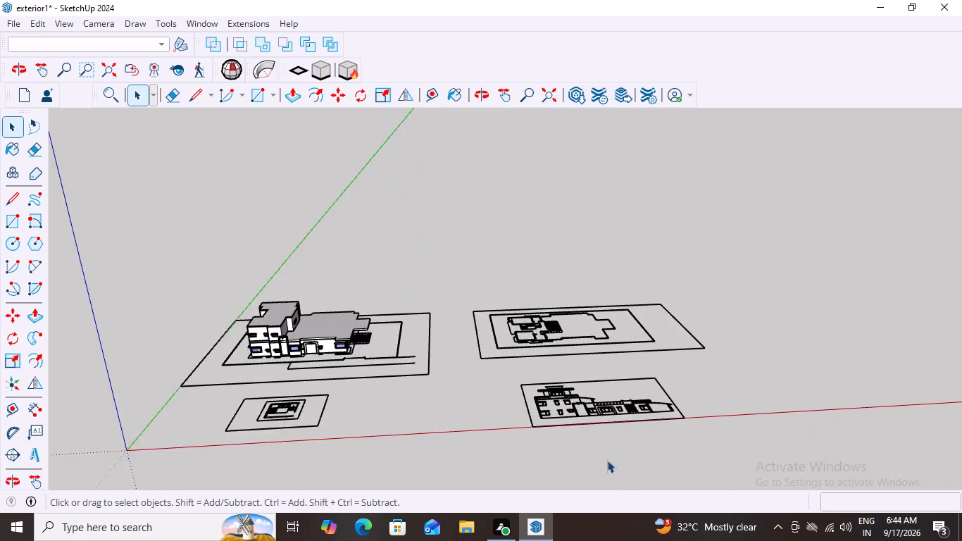
scroll(607, 460, up, 3)
scroll(621, 378, up, 17)
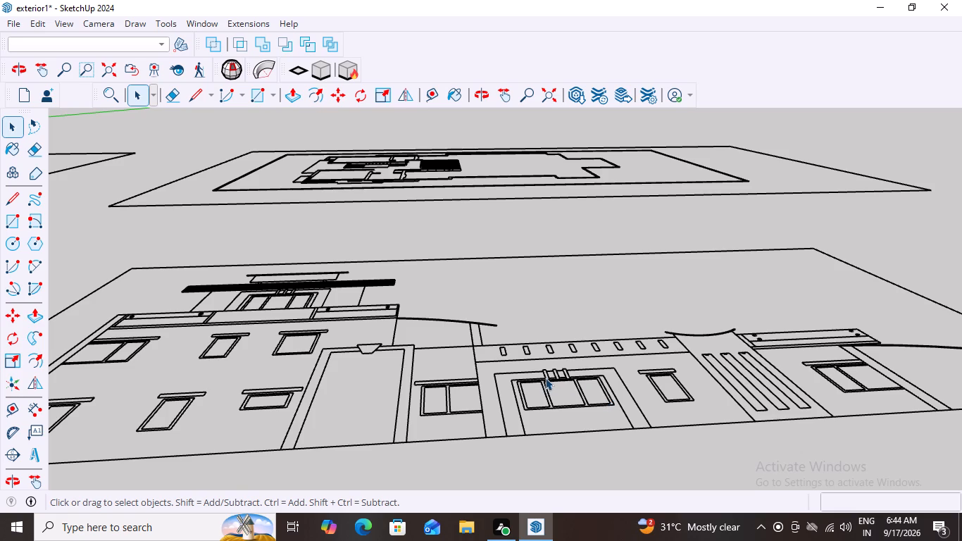
scroll(545, 378, up, 8)
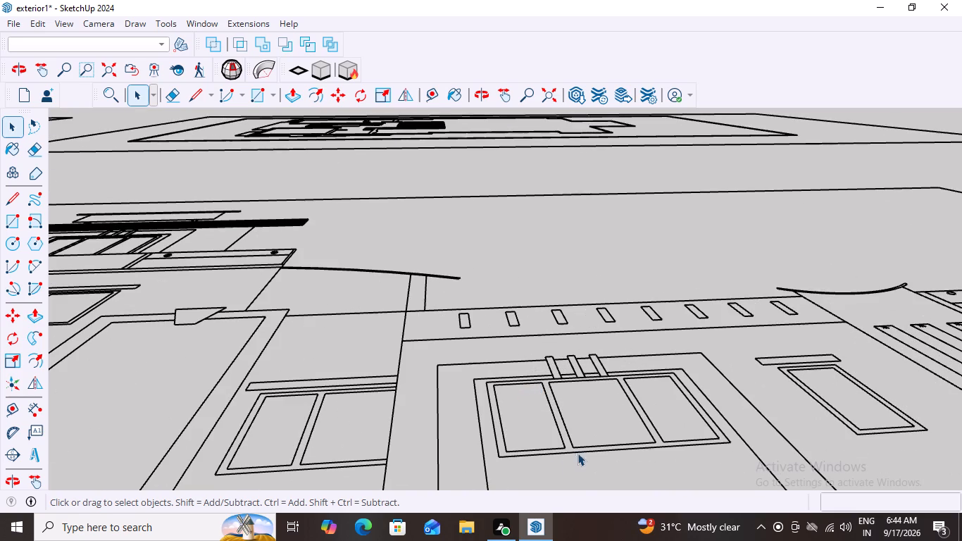
middle_drag(577, 453, 570, 540)
scroll(577, 453, down, 1)
middle_drag(595, 430, 595, 468)
scroll(596, 425, down, 20)
scroll(596, 425, down, 8)
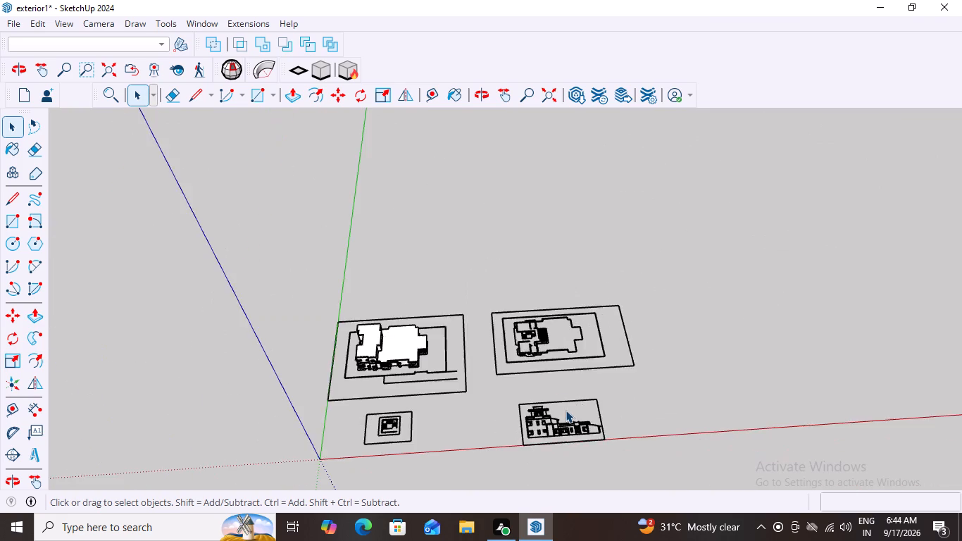
scroll(566, 410, down, 20)
scroll(566, 410, down, 6)
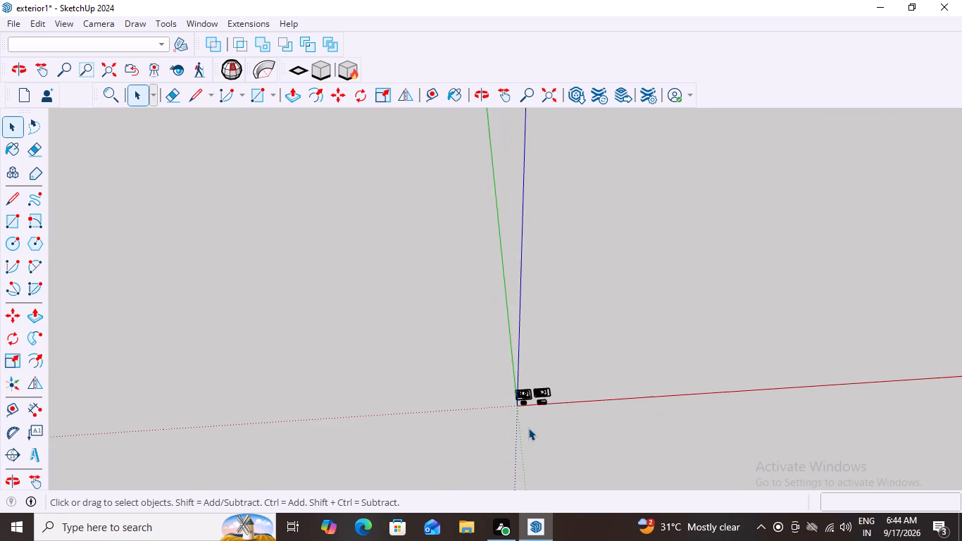
Draw rectangles over the elevation window's three panes inside the frame: outer panes about 457 × 1092 mm, middle pane about 660 × 1092 mm.
scroll(528, 428, up, 20)
scroll(528, 428, up, 10)
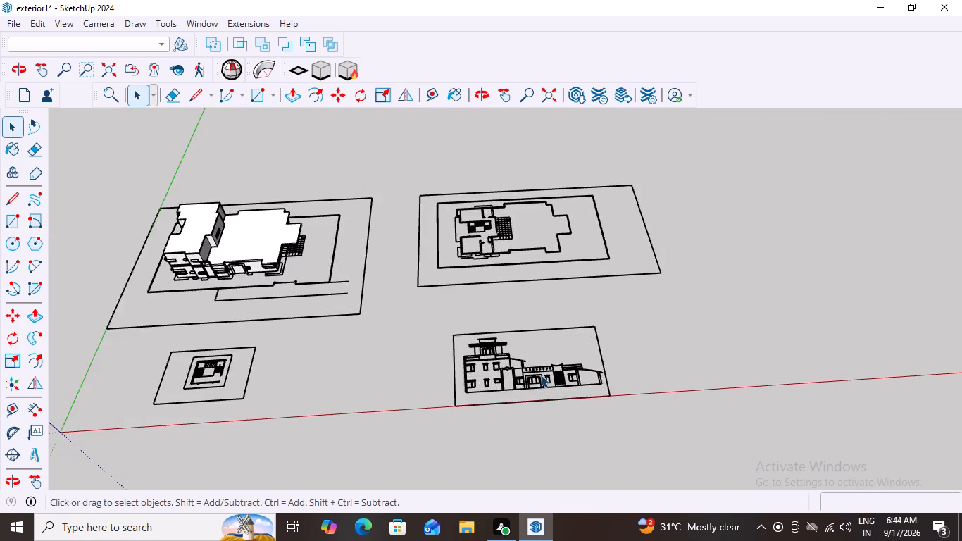
scroll(541, 375, up, 19)
scroll(529, 387, up, 4)
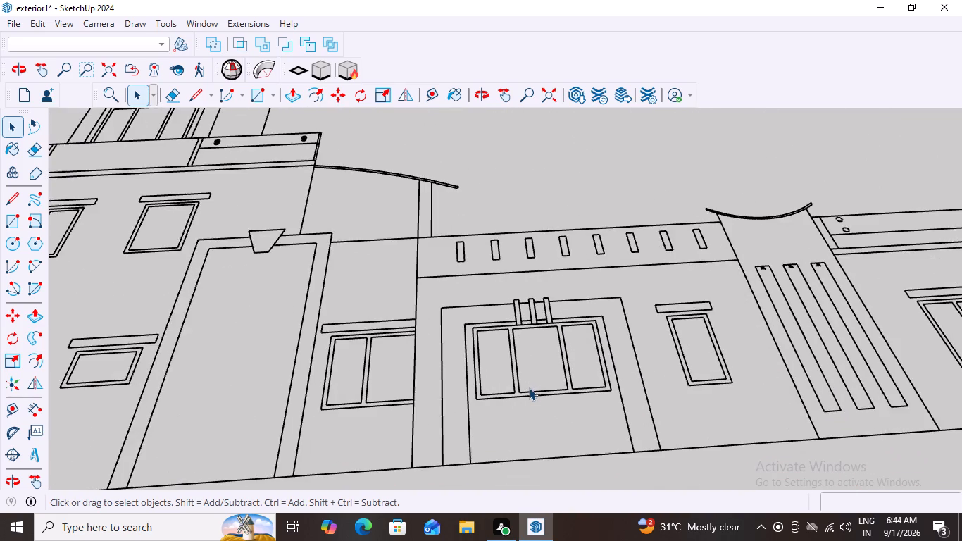
scroll(529, 387, up, 5)
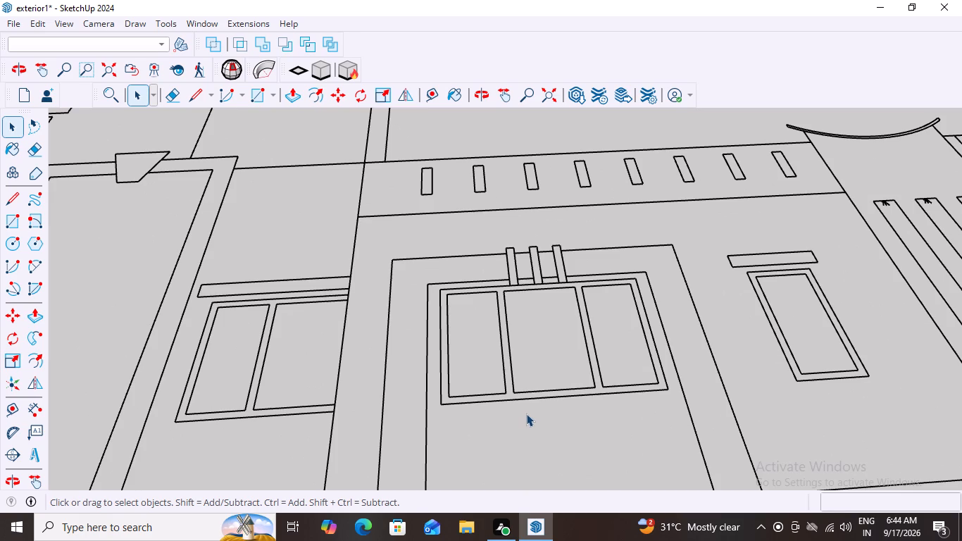
key(r)
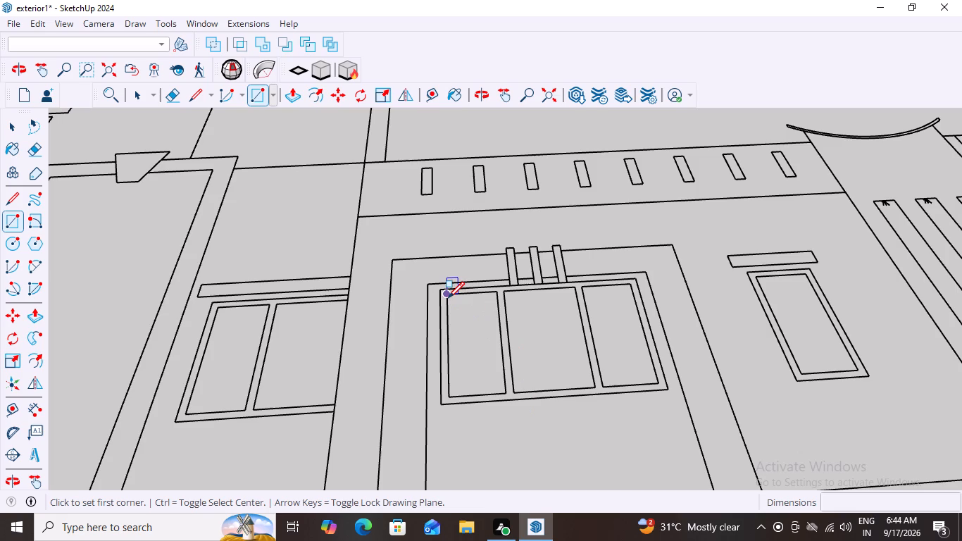
click(448, 297)
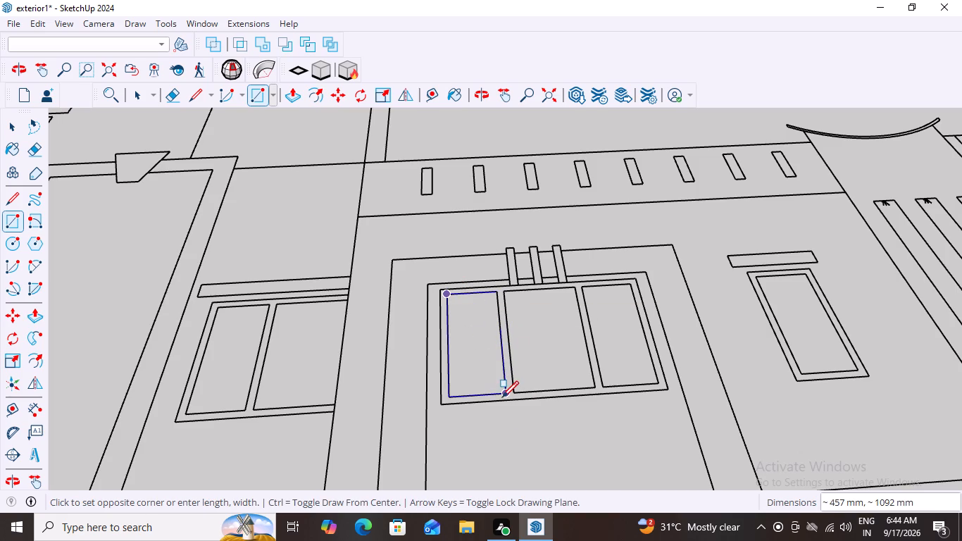
click(502, 397)
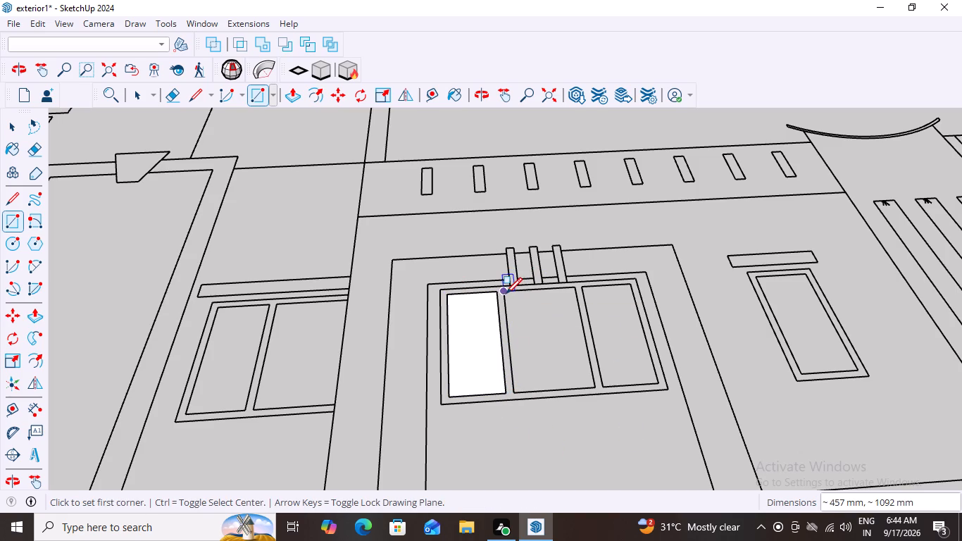
click(506, 294)
click(594, 387)
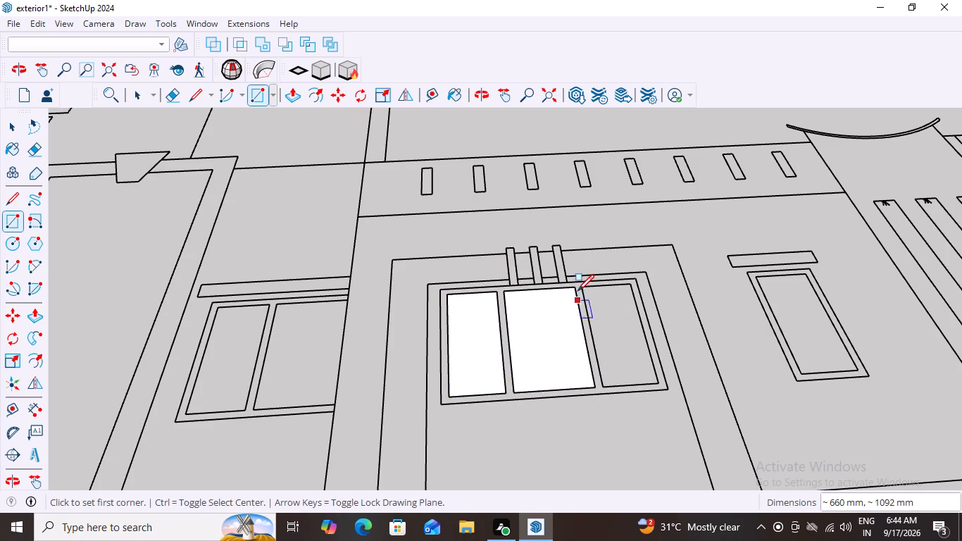
click(584, 288)
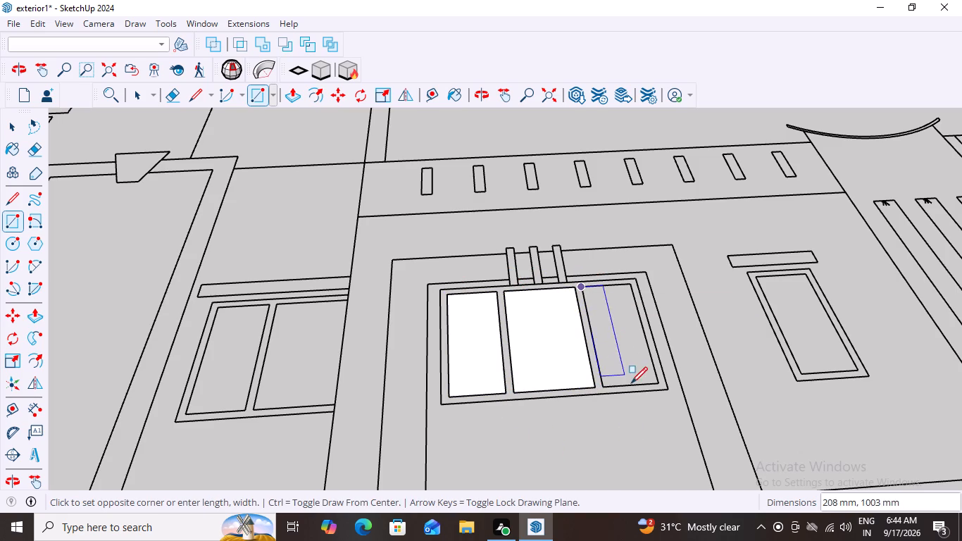
click(657, 385)
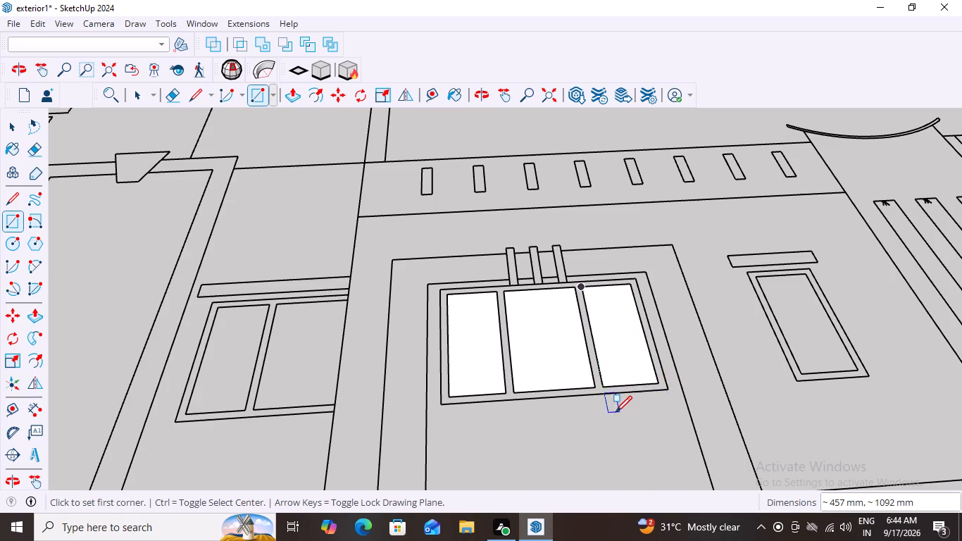
key(space)
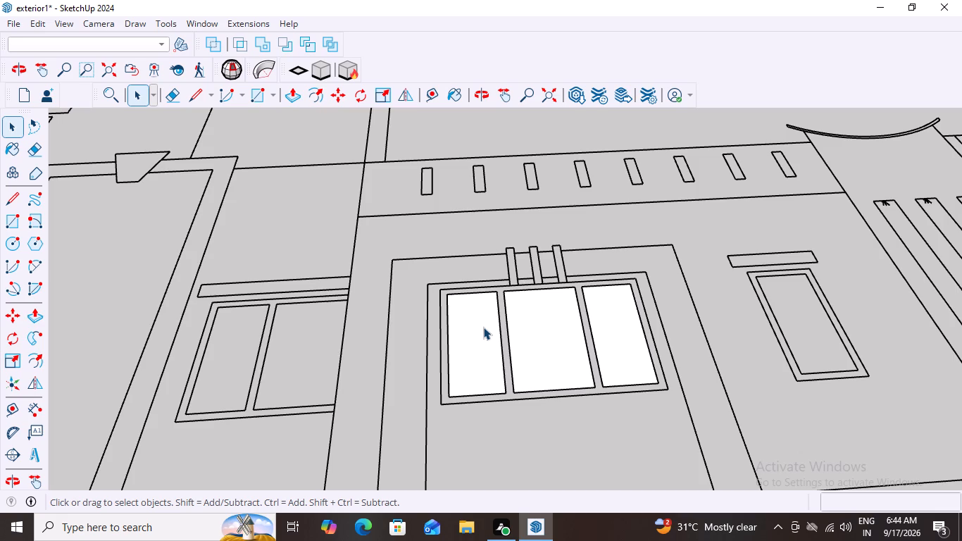
Draw a rectangle about 1829 × 1219 mm over the elevation window's outer frame, enclosing the three panes.
key(r)
click(438, 292)
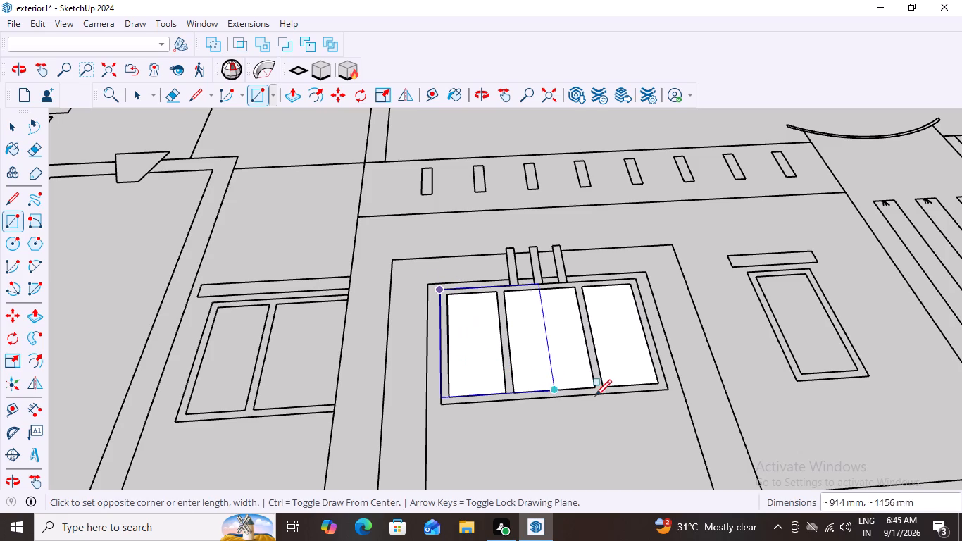
click(666, 391)
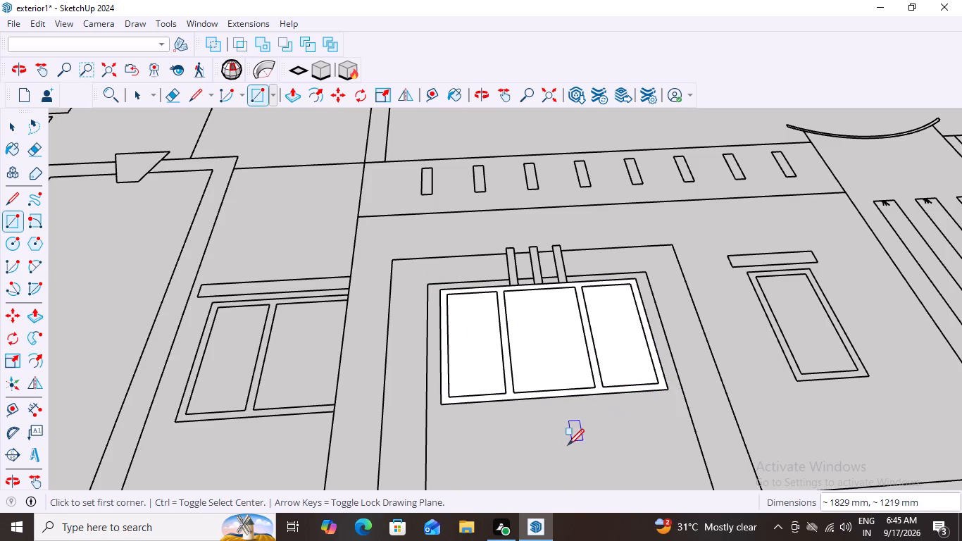
Group the elevation window's frame face together with its three pane faces.
key(space)
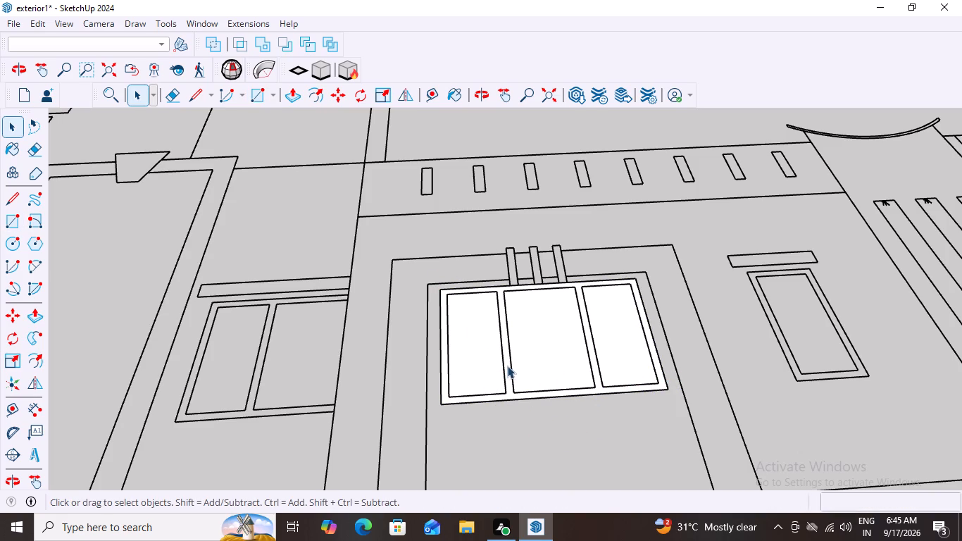
click(506, 364)
click(483, 352)
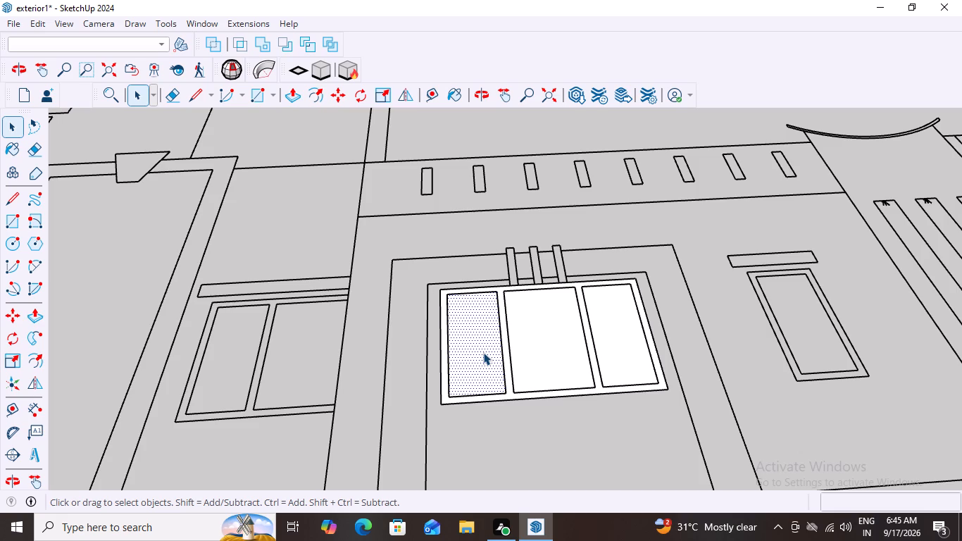
click(444, 398)
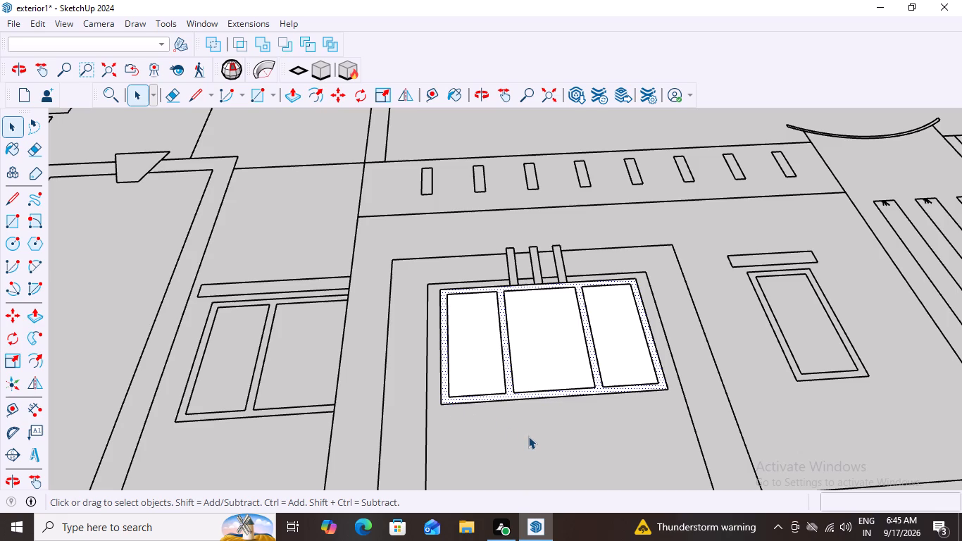
key(space)
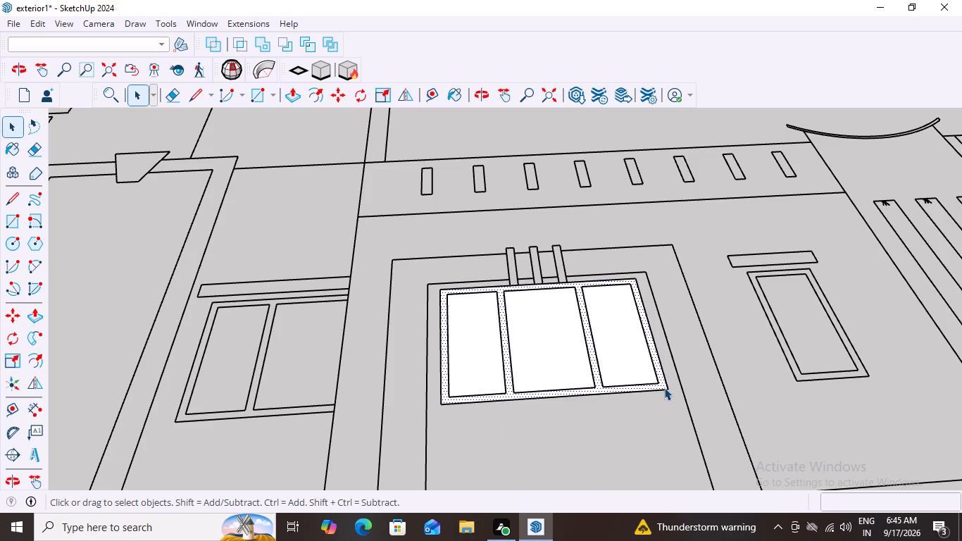
triple_click(665, 387)
click(666, 387)
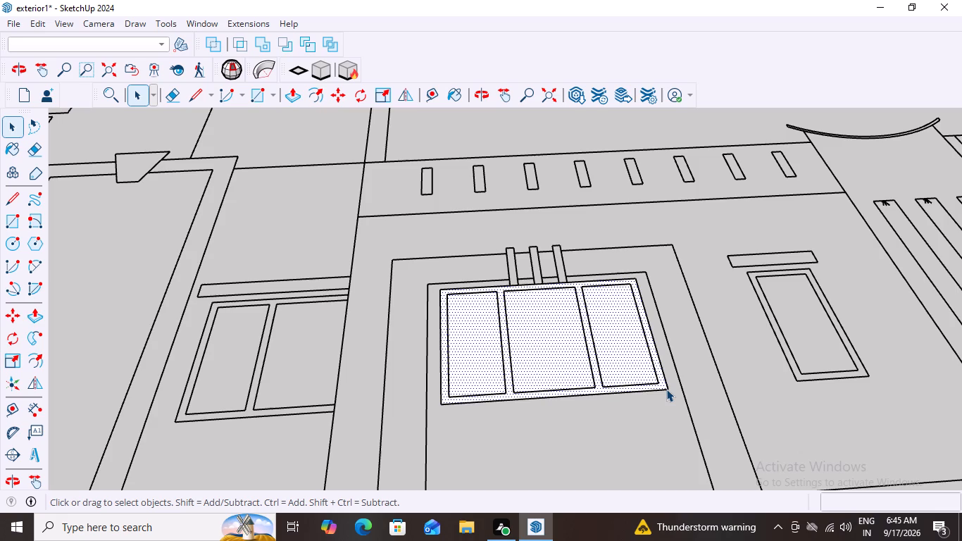
click(666, 389)
triple_click(667, 389)
click(623, 390)
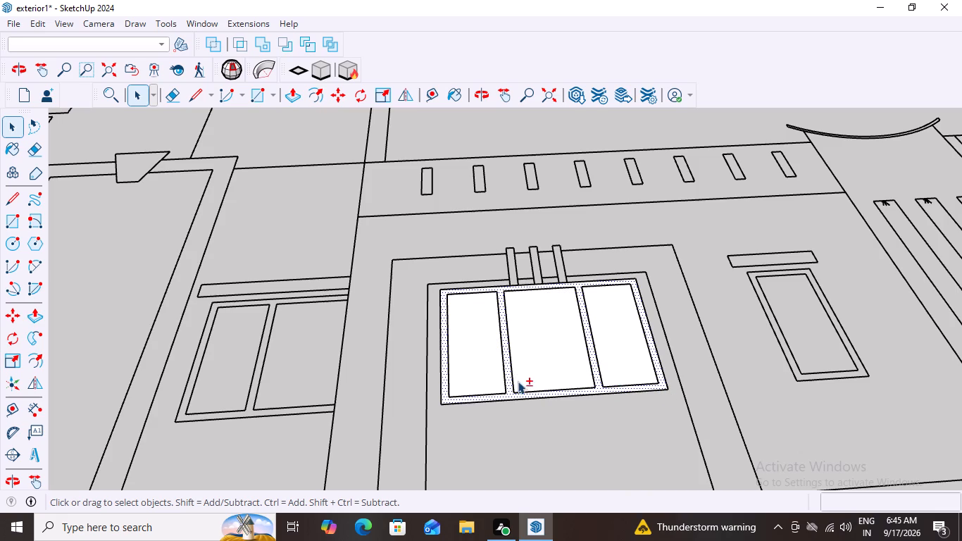
shift+click(489, 368)
shift+click(531, 357)
shift+click(605, 344)
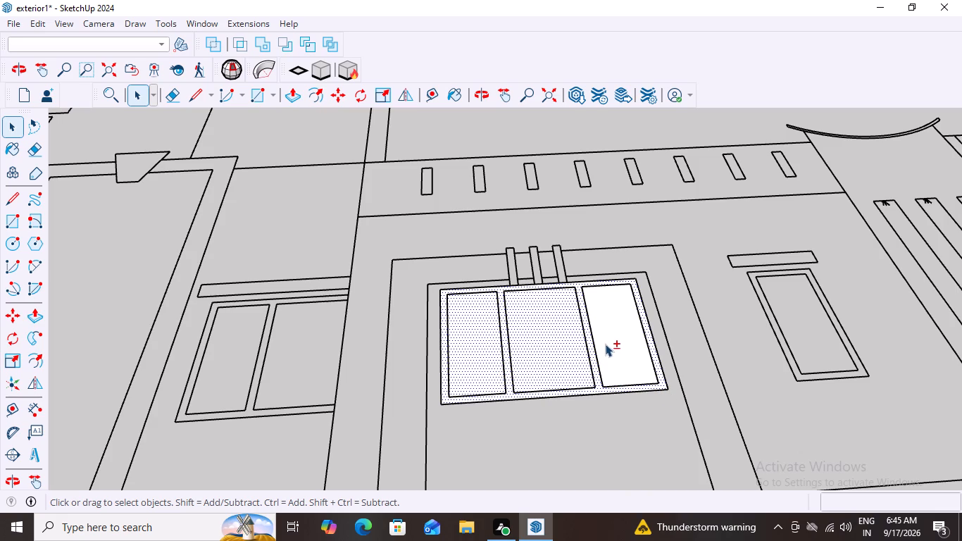
right_click(613, 342)
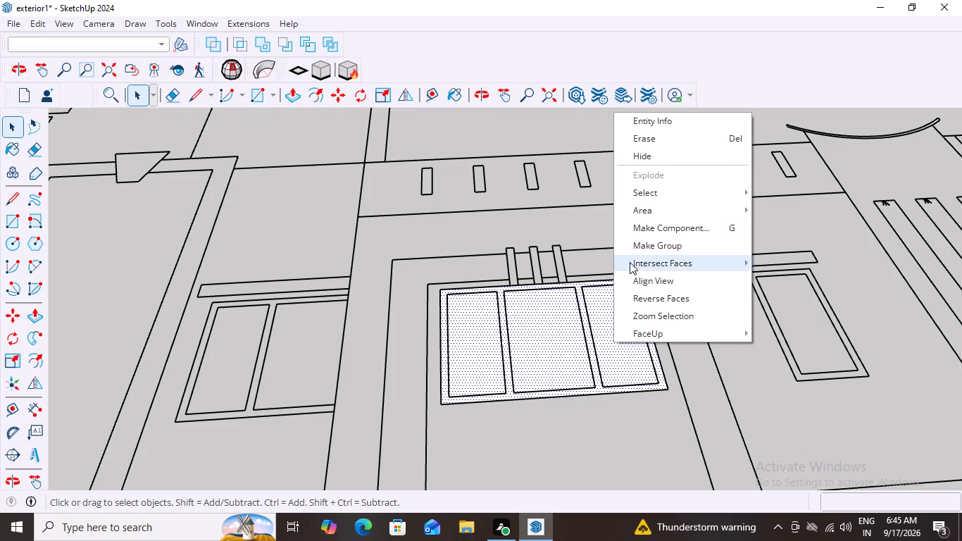
click(637, 246)
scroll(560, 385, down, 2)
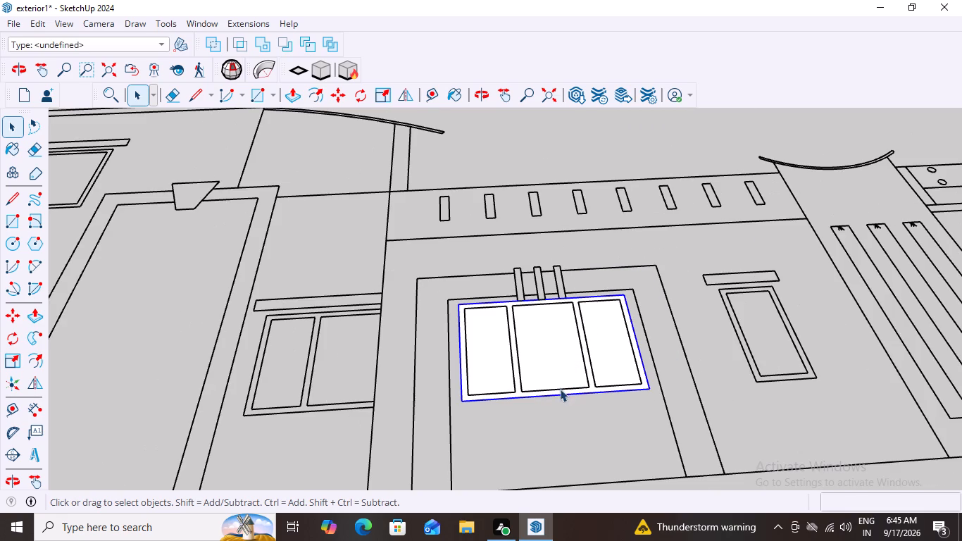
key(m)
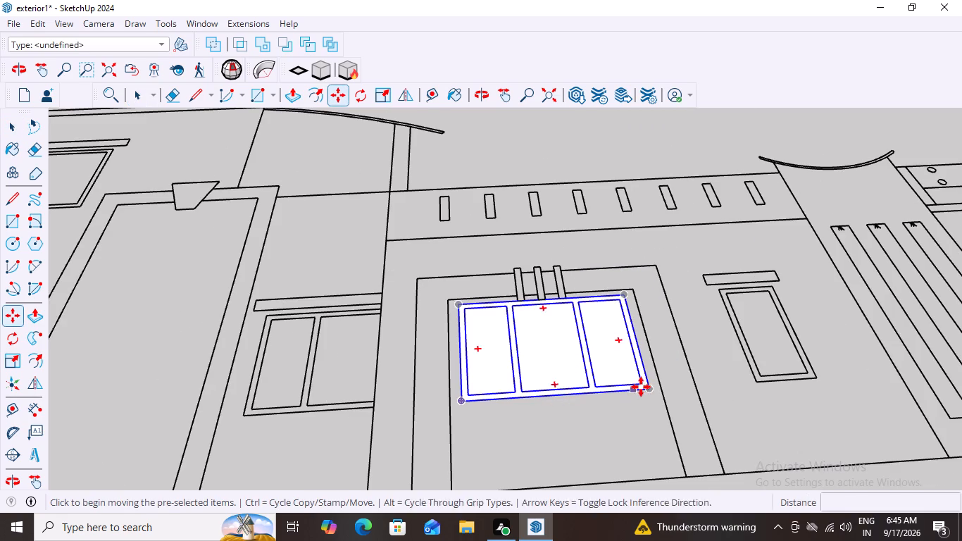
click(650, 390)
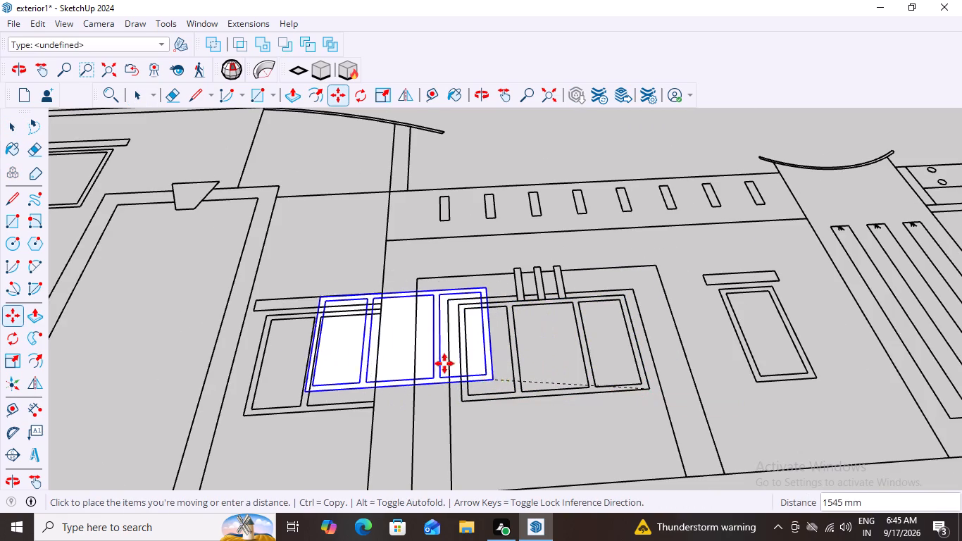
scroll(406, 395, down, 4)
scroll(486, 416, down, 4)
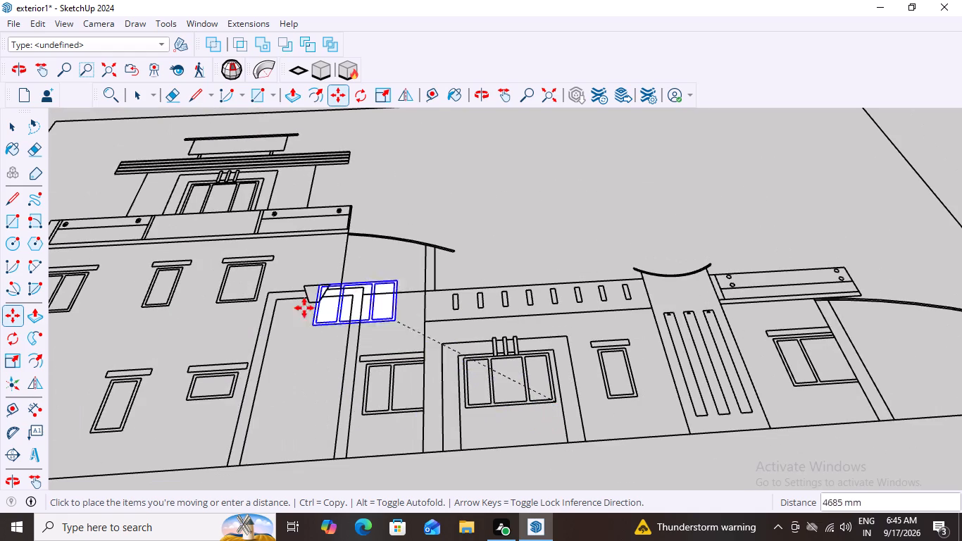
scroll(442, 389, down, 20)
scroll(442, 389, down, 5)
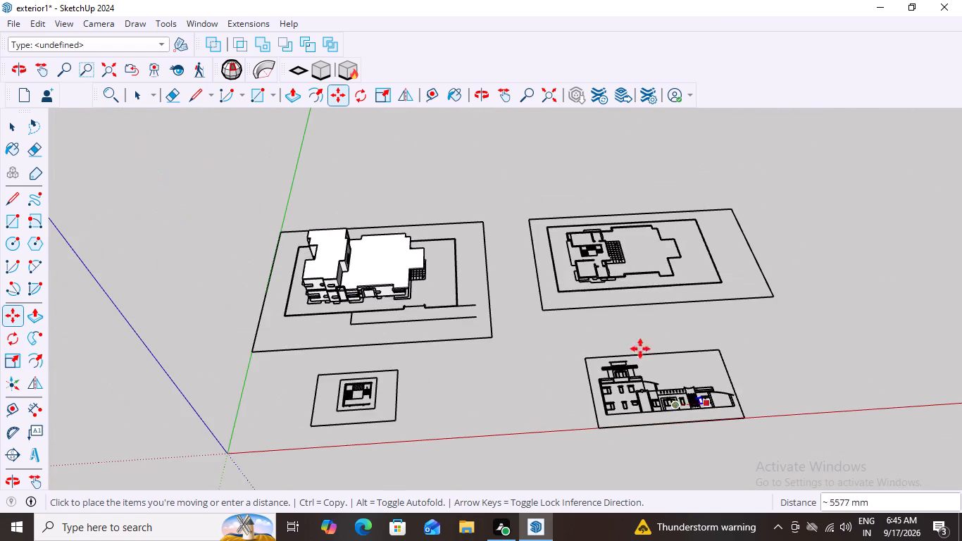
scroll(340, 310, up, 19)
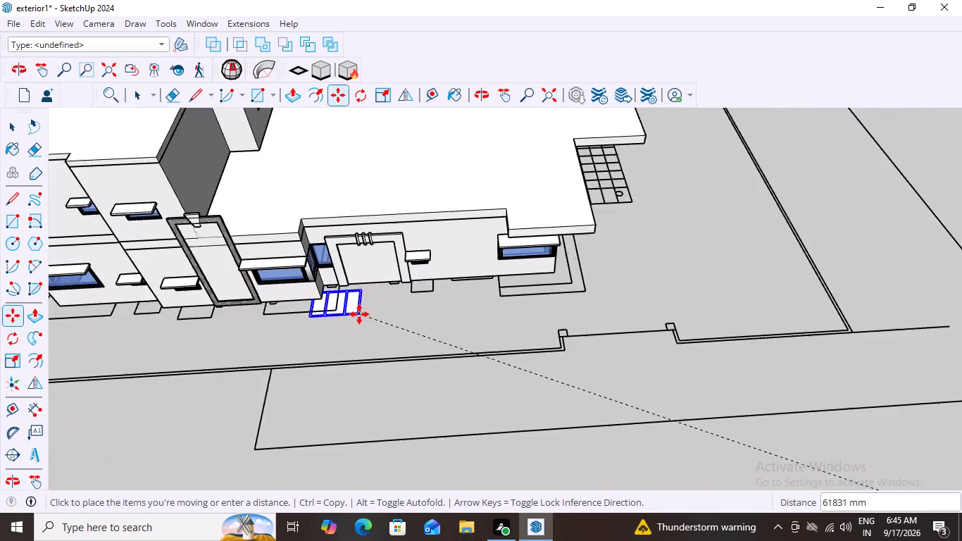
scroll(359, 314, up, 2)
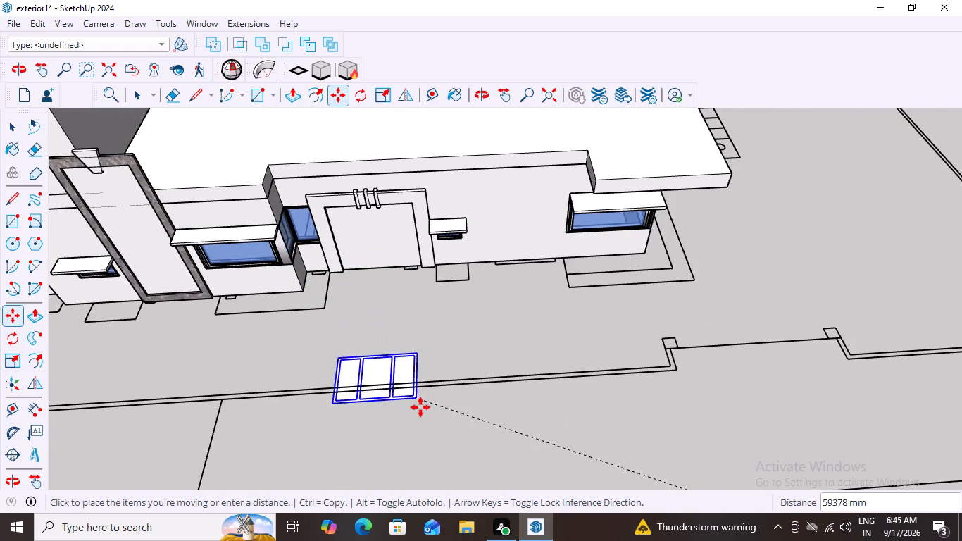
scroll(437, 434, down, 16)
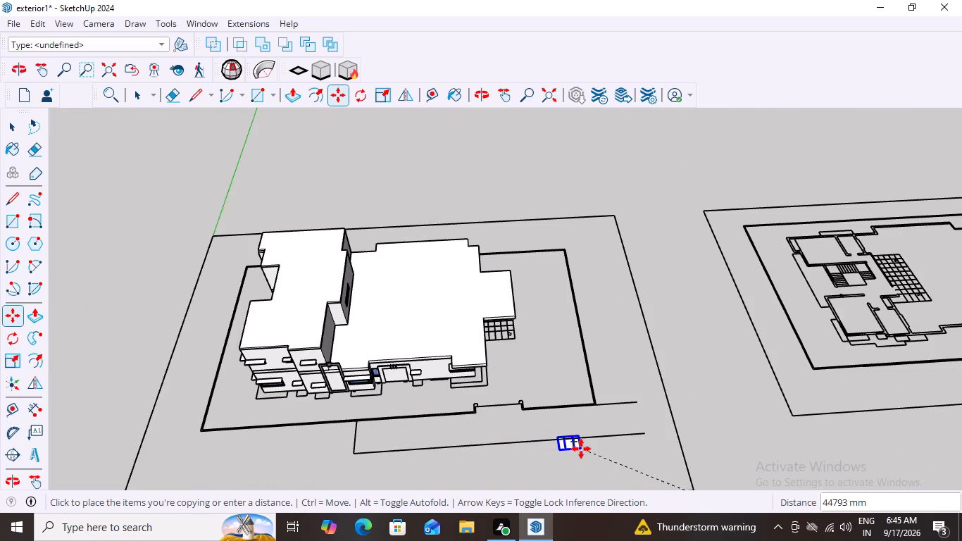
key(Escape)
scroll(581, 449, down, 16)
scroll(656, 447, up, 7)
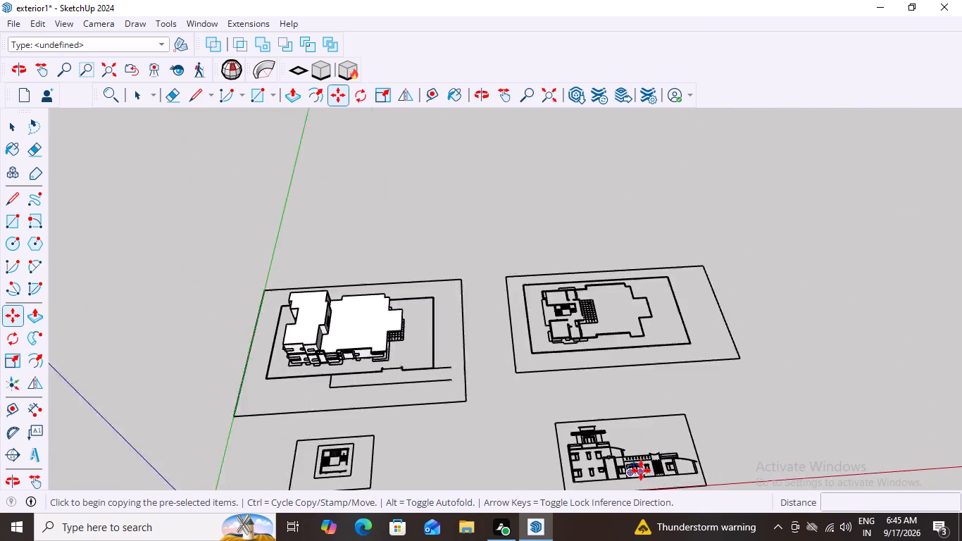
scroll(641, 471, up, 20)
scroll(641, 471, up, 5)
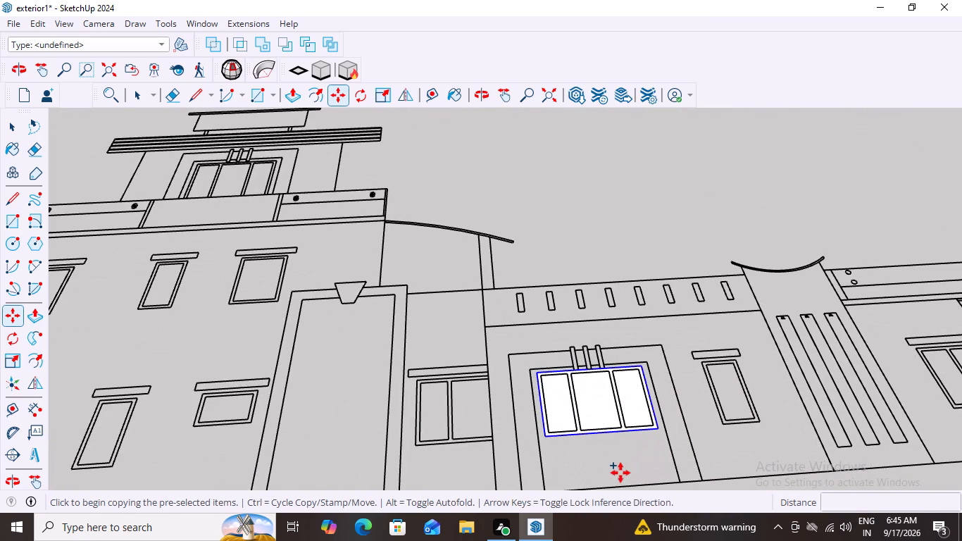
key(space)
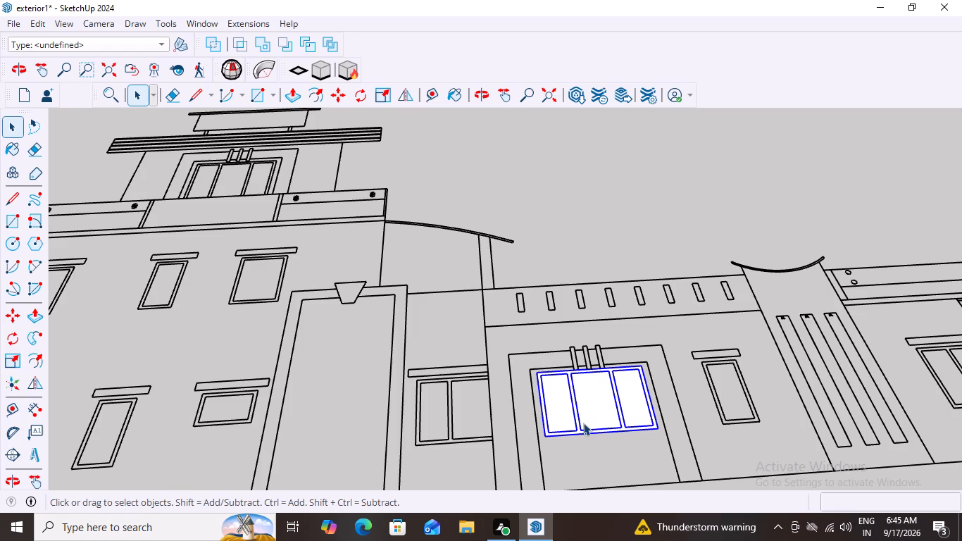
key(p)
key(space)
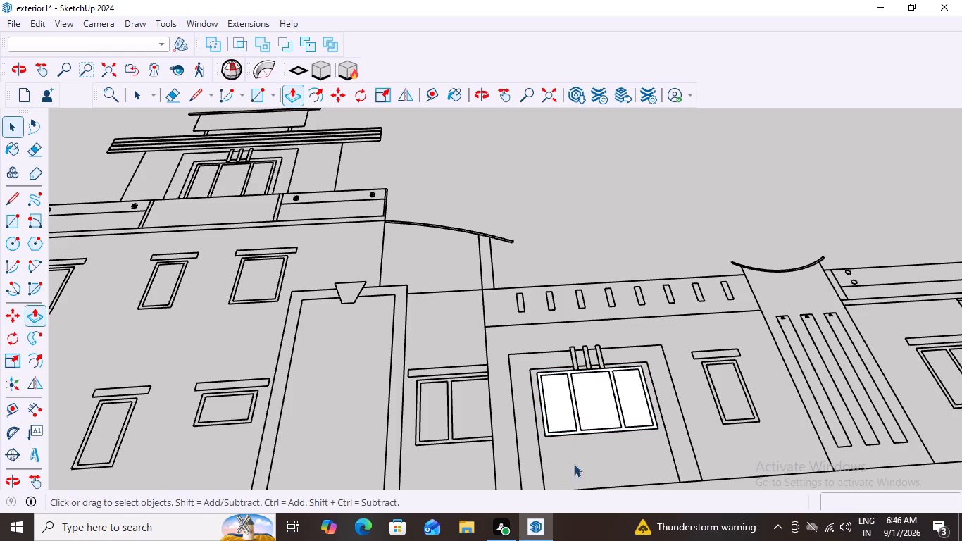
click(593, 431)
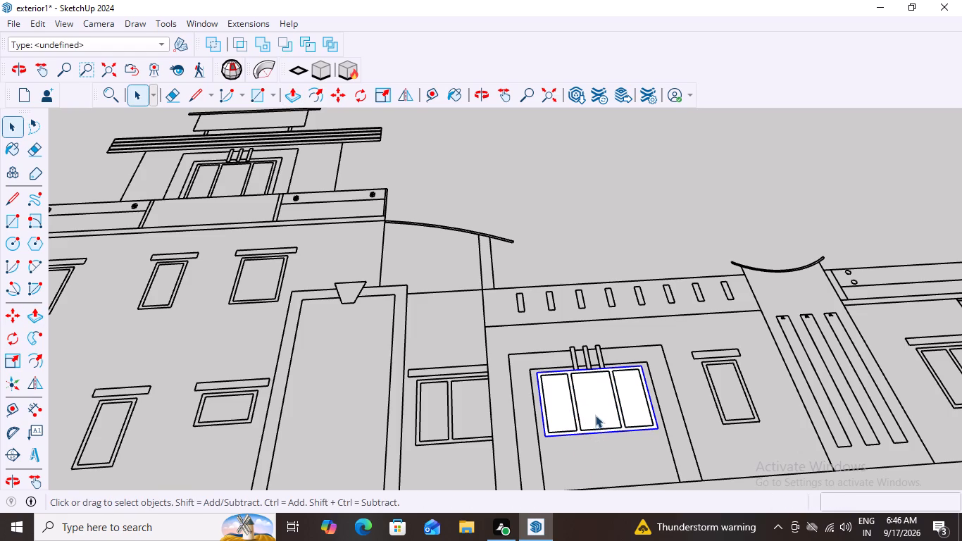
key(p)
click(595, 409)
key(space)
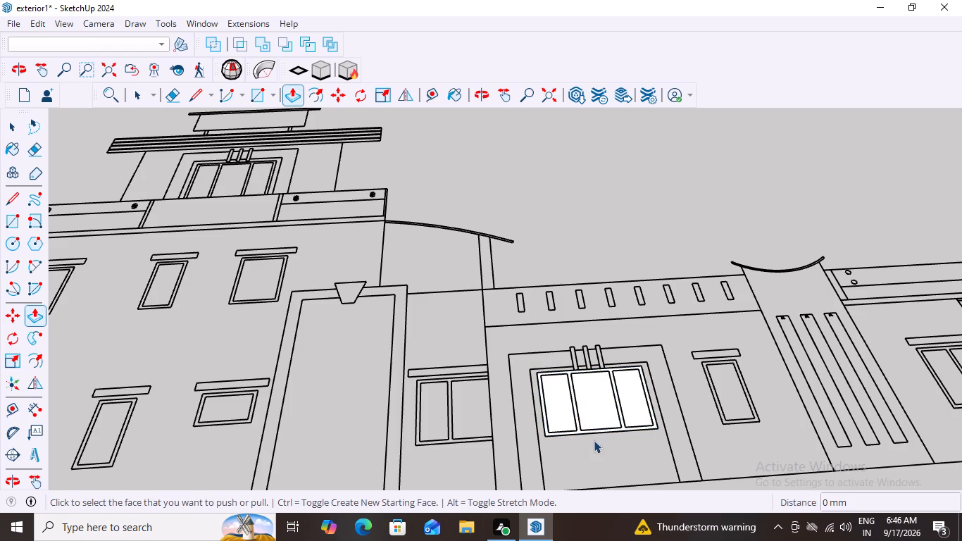
Inside the window group on the elevation drawing, extrude the right-hand pane face upward by 30 mm.
double_click(578, 421)
click(594, 414)
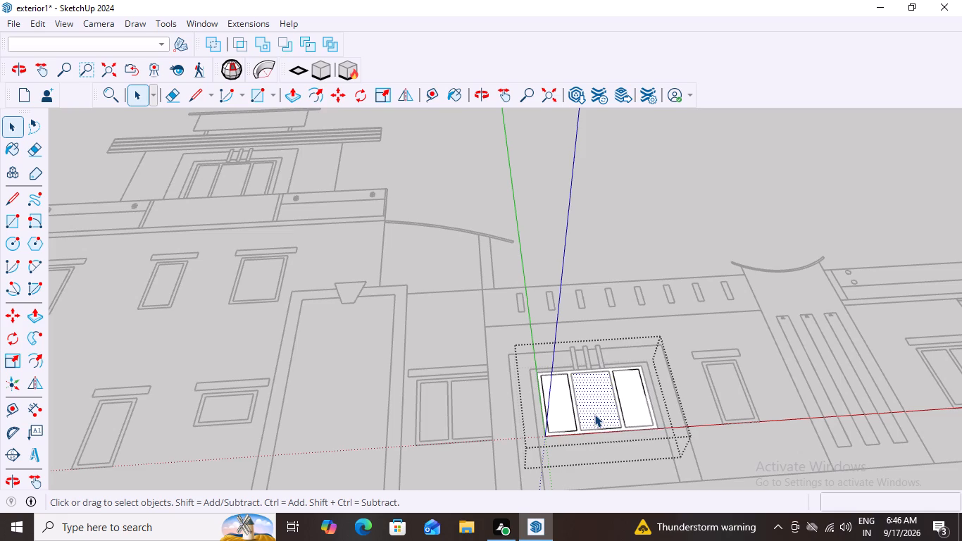
scroll(587, 425, up, 6)
click(542, 437)
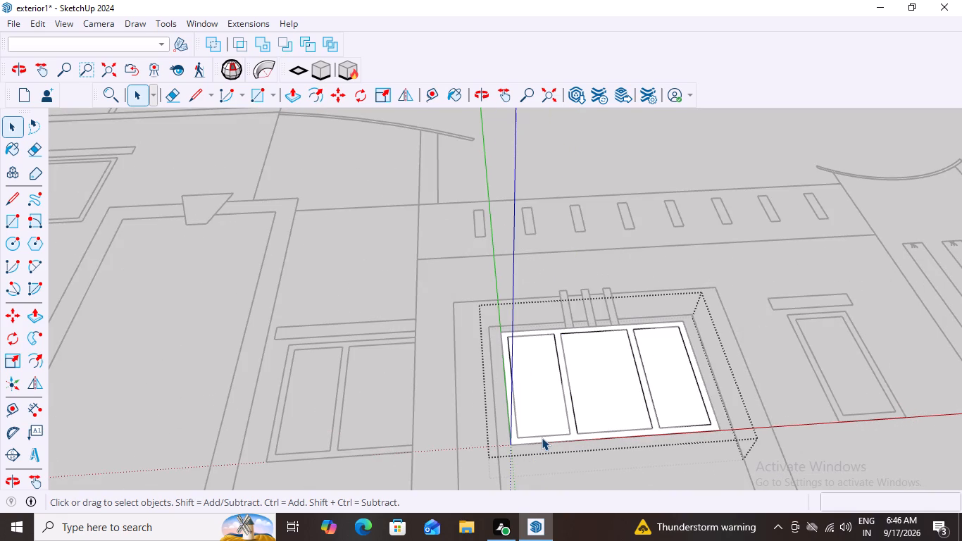
triple_click(542, 437)
click(542, 437)
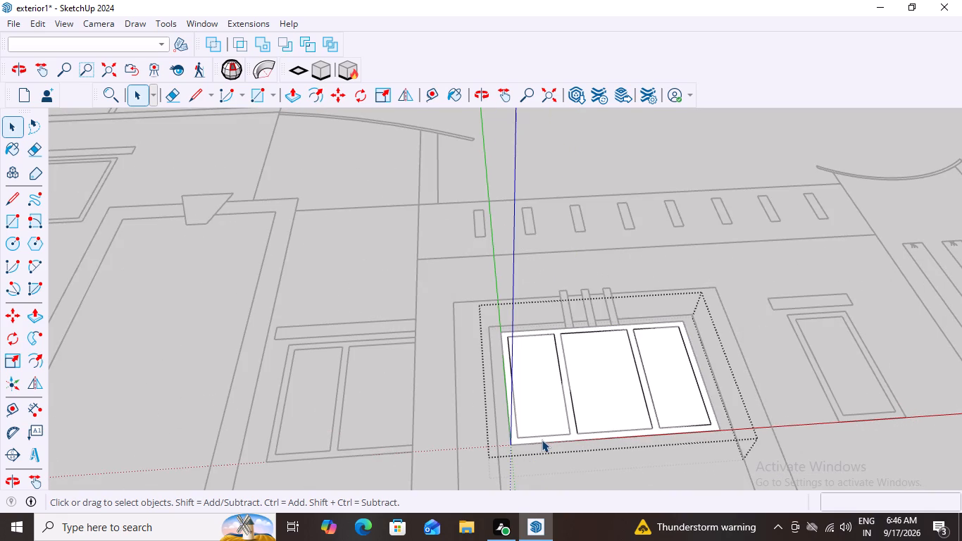
click(542, 440)
middle_drag(580, 461, 542, 436)
scroll(569, 450, up, 9)
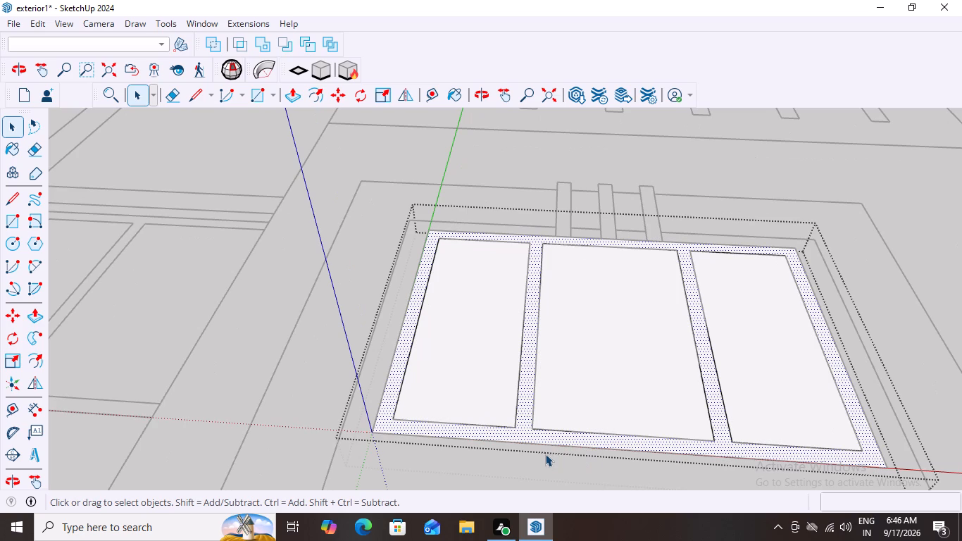
click(485, 458)
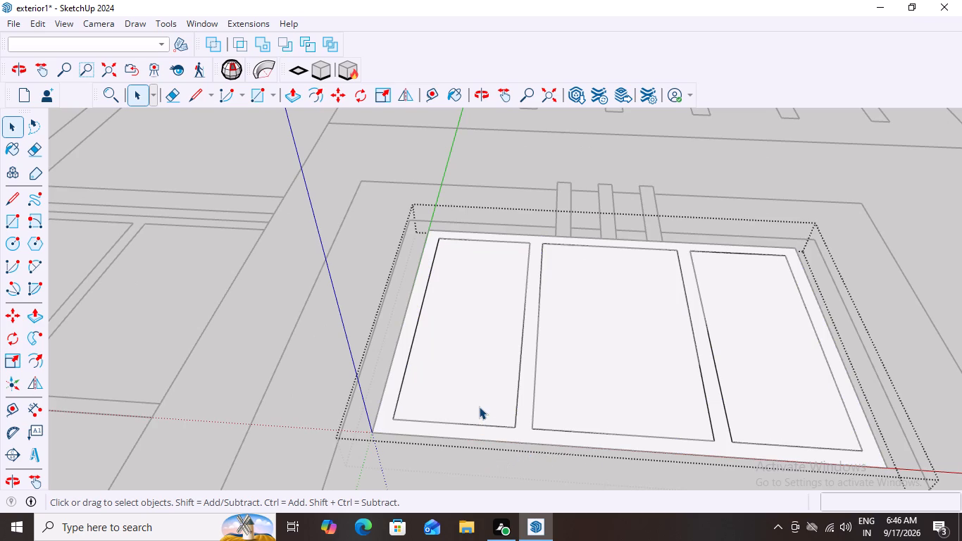
click(479, 405)
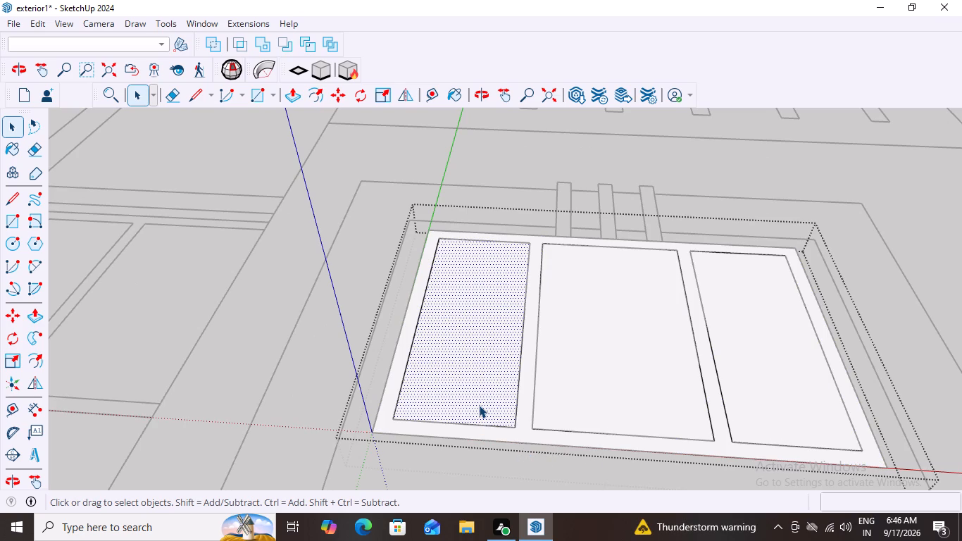
shift+click(594, 389)
shift+click(753, 359)
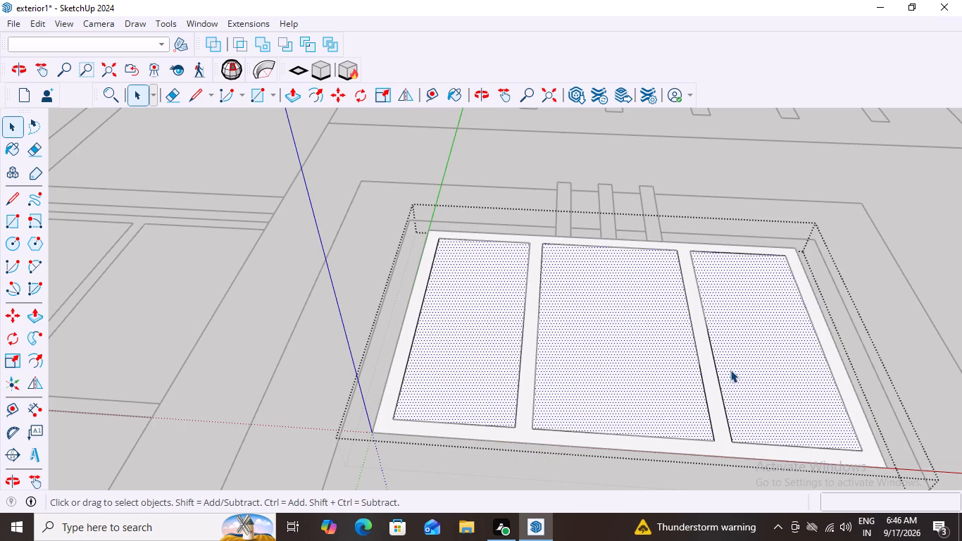
key(p)
click(749, 371)
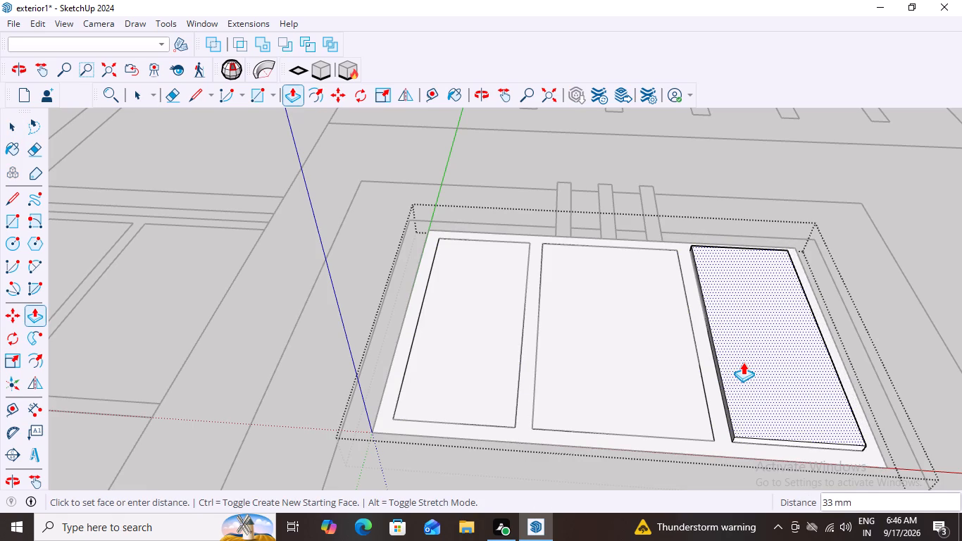
key(3)
key(0)
key(Return)
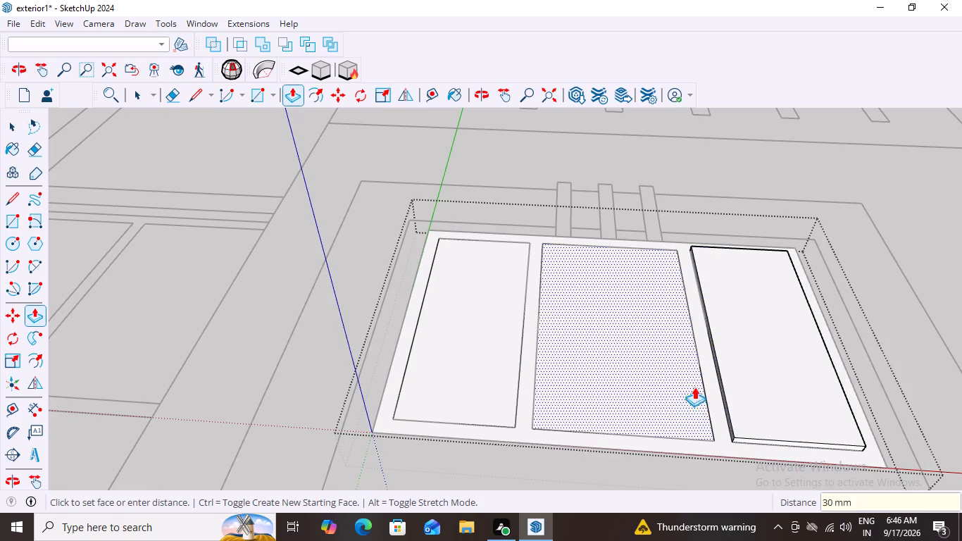
Extrude the middle and left-hand pane faces of the window group upward by the same 30 mm.
double_click(654, 392)
double_click(489, 389)
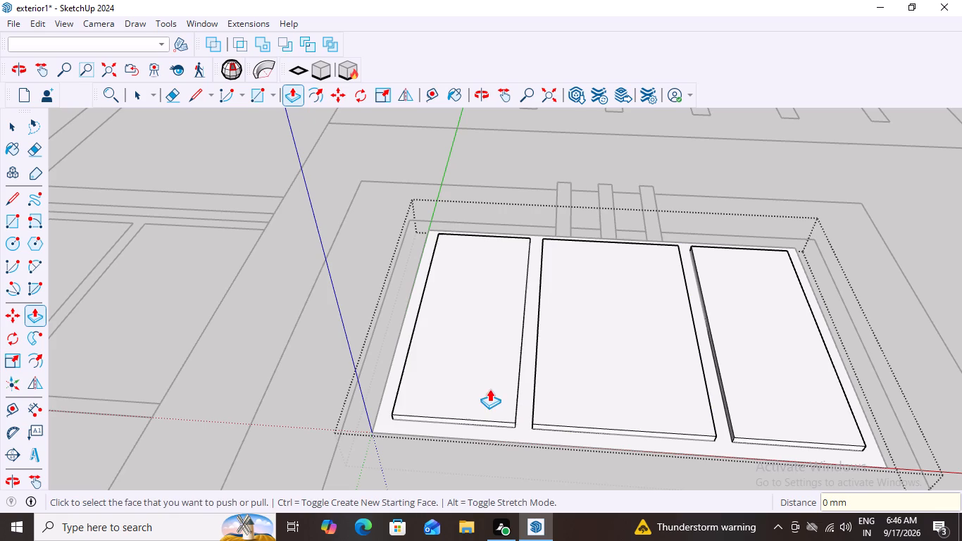
Extrude the window's frame face around the three panes upward by 8 mm and exit the group.
scroll(525, 422, down, 3)
scroll(570, 449, up, 5)
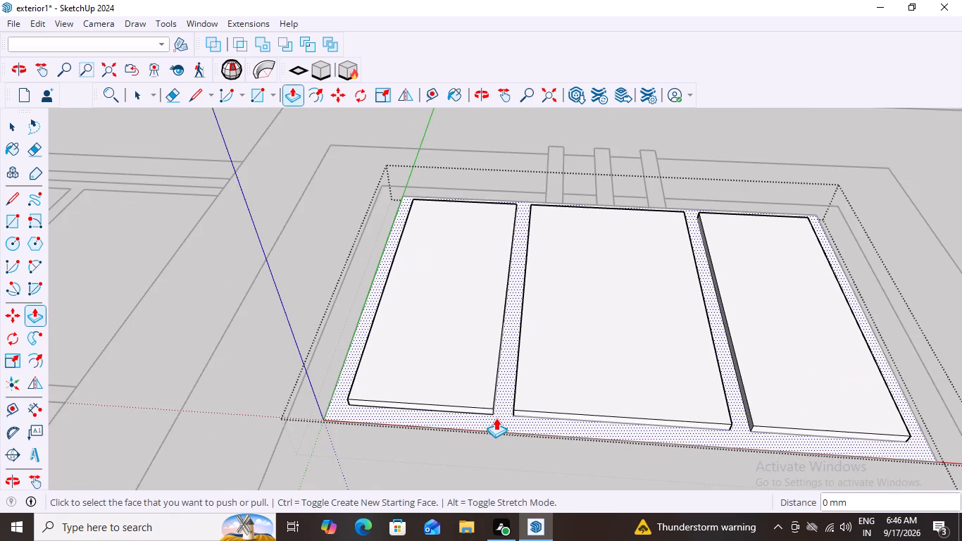
key(space)
click(497, 417)
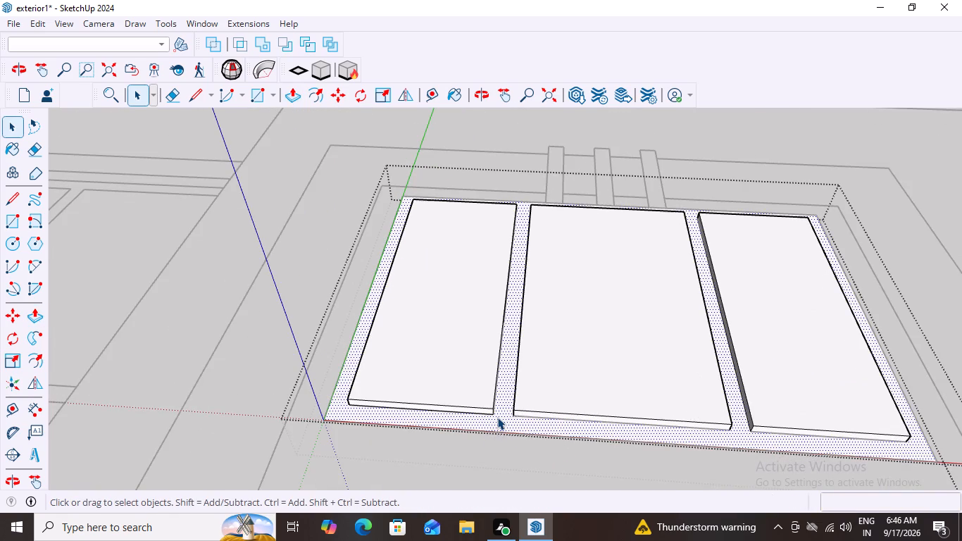
key(p)
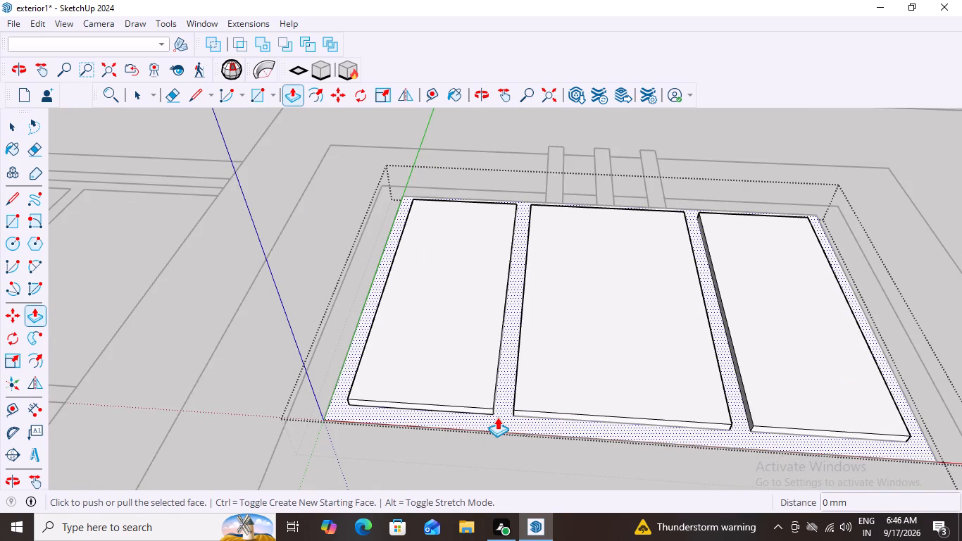
click(497, 417)
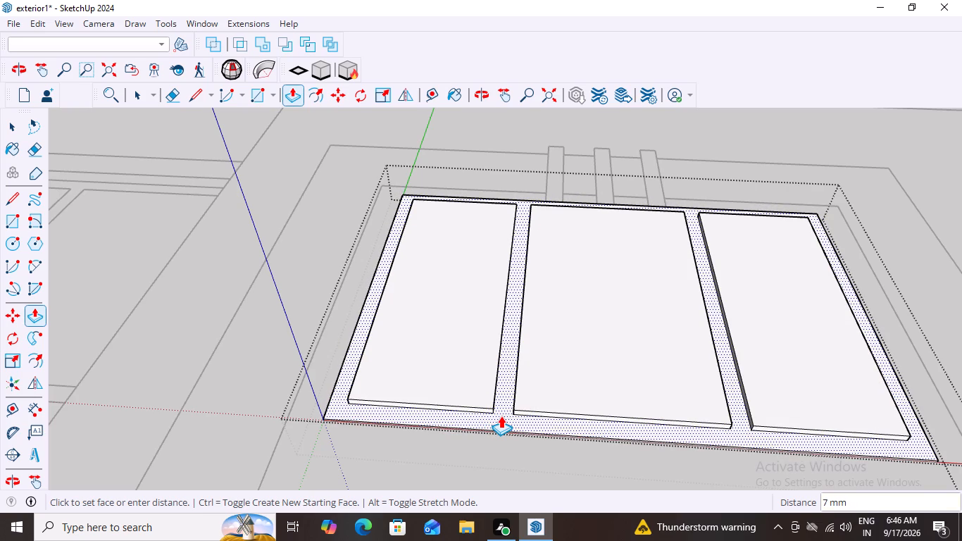
key(8)
key(Return)
key(space)
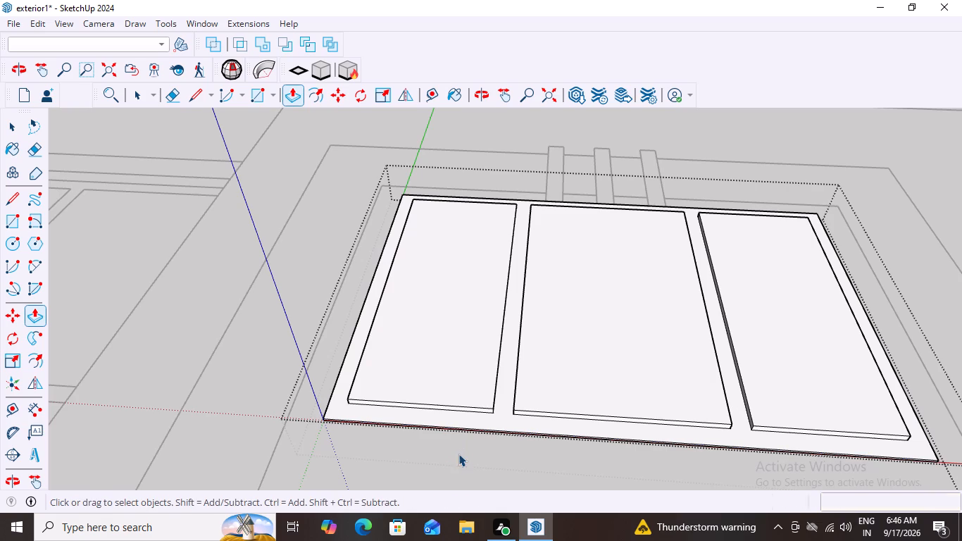
scroll(475, 436, down, 8)
click(662, 232)
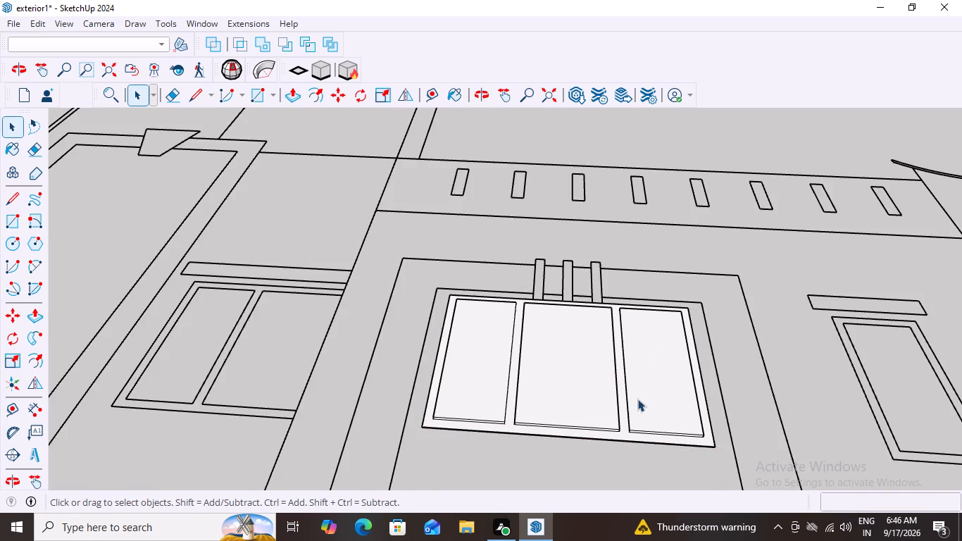
Examine the relief of the extruded window's panes and frame from low viewing angles.
scroll(627, 416, down, 3)
middle_drag(623, 442, 539, 330)
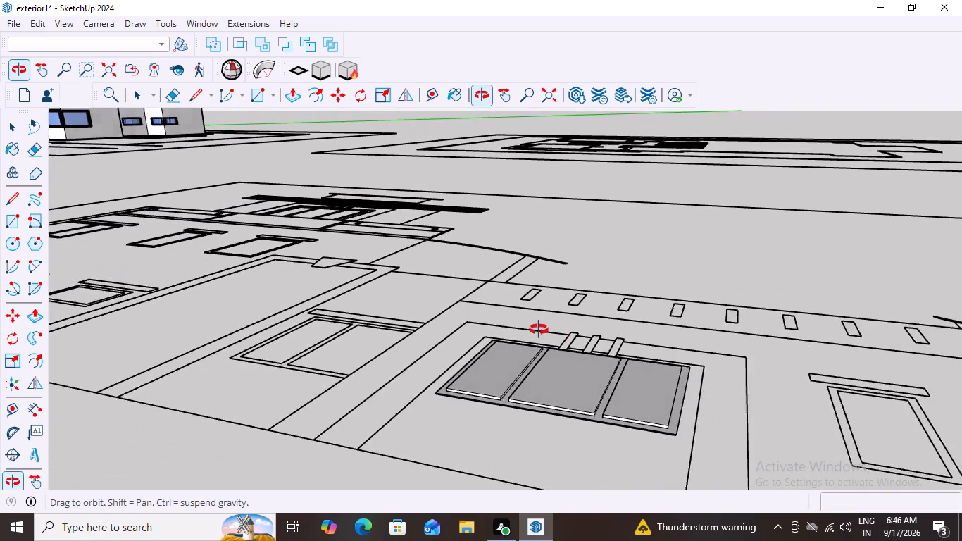
middle_drag(539, 330, 656, 401)
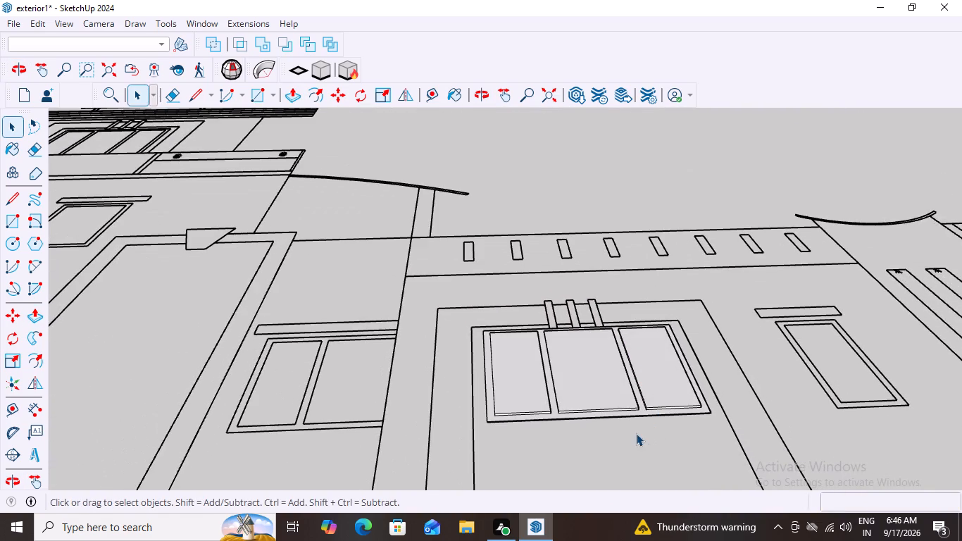
middle_drag(634, 424, 644, 491)
scroll(694, 399, up, 3)
middle_drag(690, 415, 652, 390)
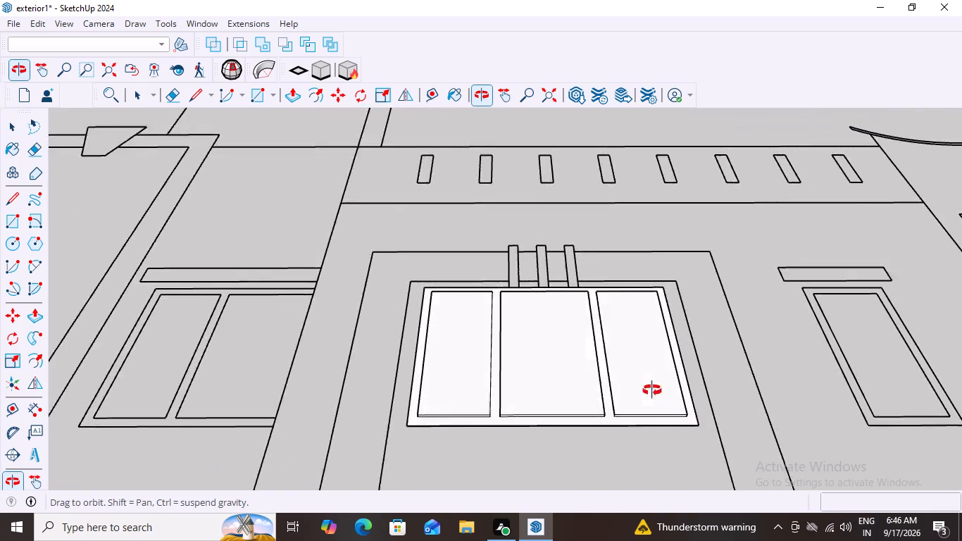
middle_drag(652, 390, 706, 278)
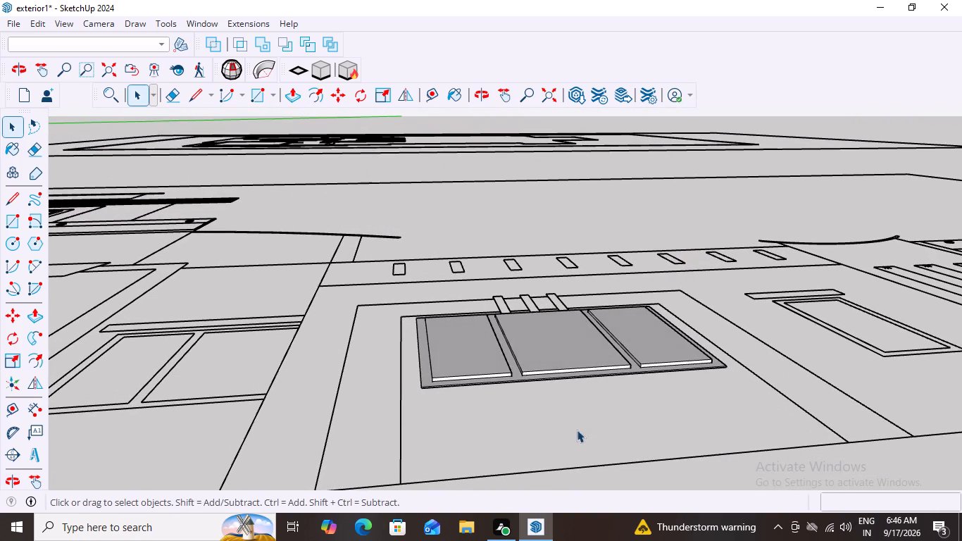
scroll(521, 402, up, 3)
scroll(413, 392, up, 4)
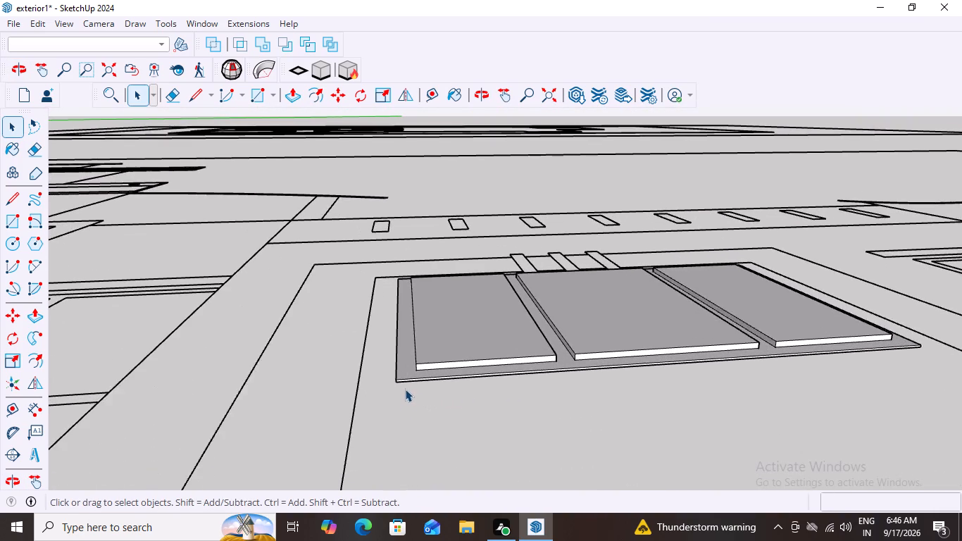
Move the window group about 42250 mm off the elevation drawing to the open ground in front of the building model.
scroll(405, 389, down, 17)
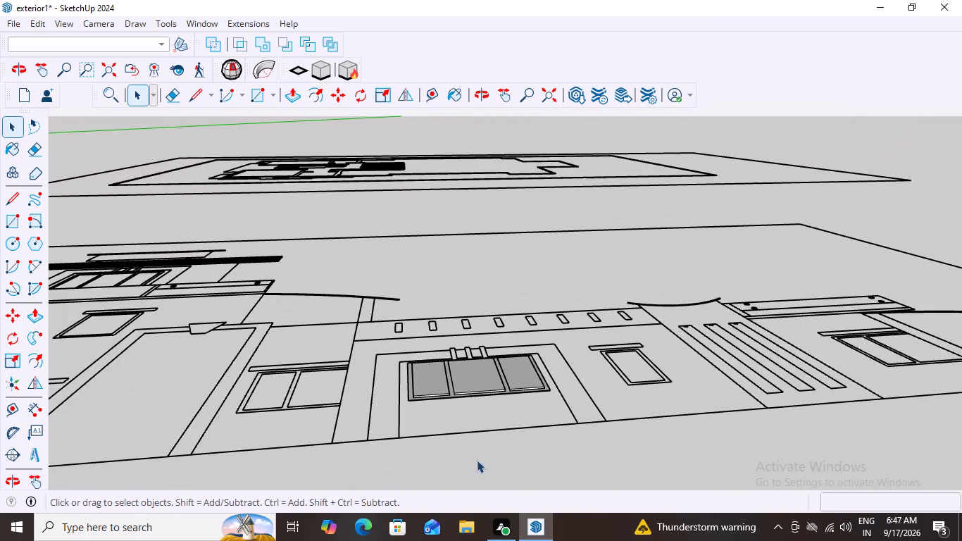
scroll(526, 447, down, 9)
middle_drag(540, 446, 536, 537)
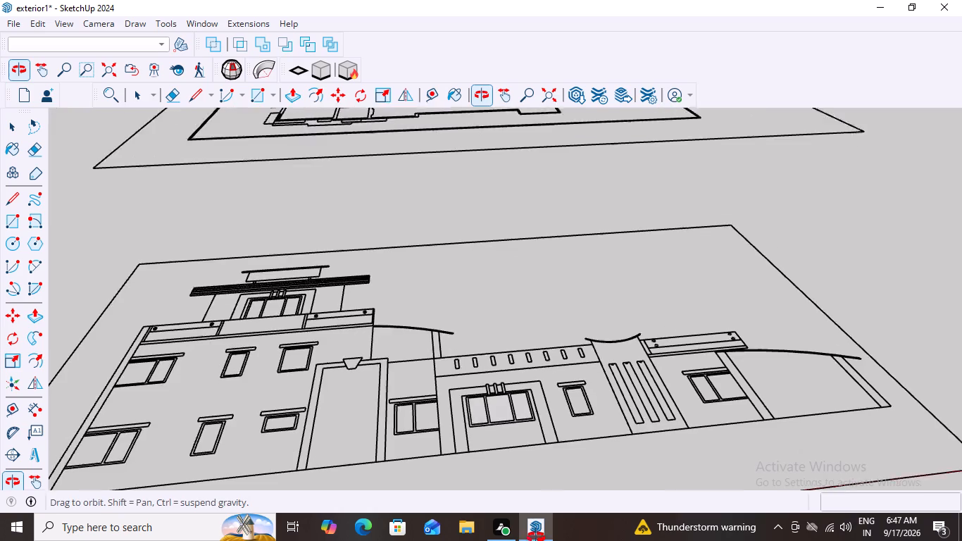
middle_drag(536, 537, 537, 540)
scroll(542, 385, up, 9)
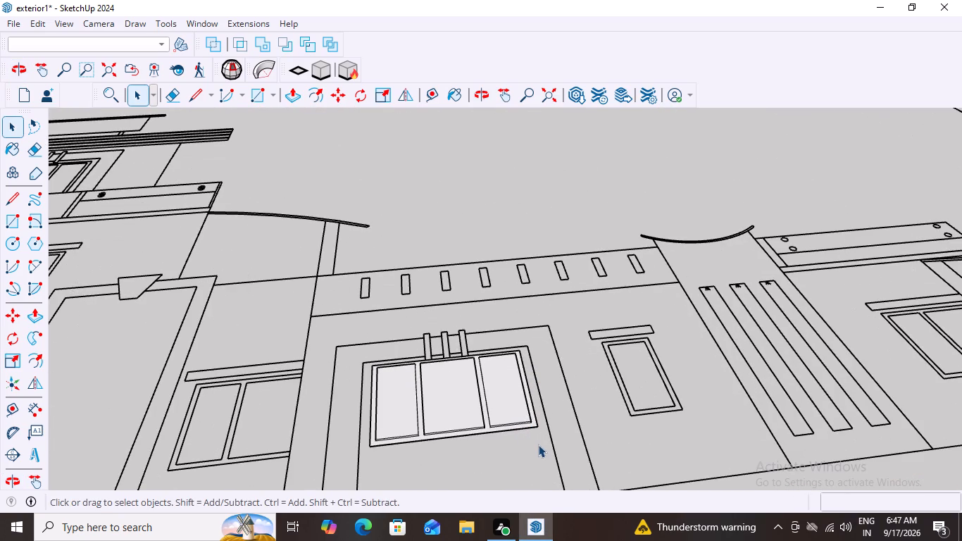
click(537, 423)
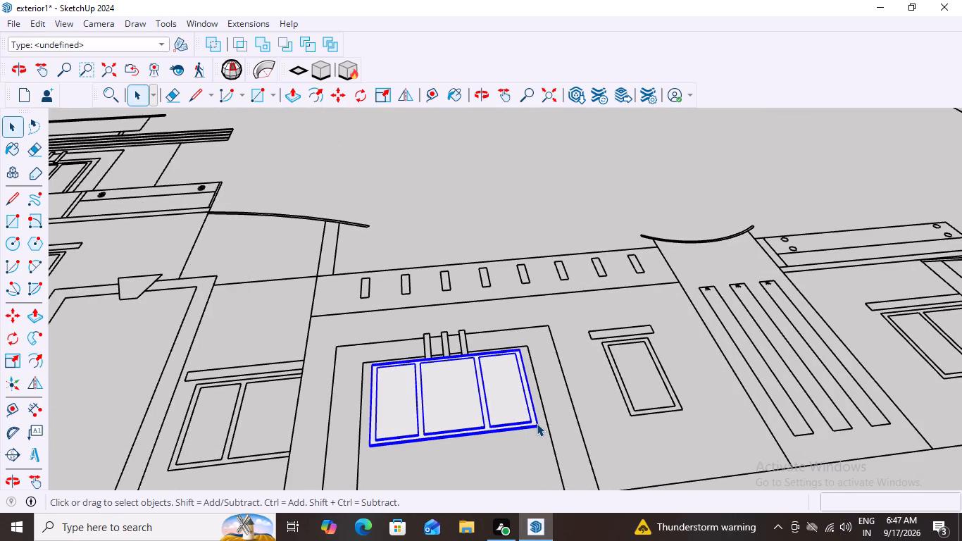
key(m)
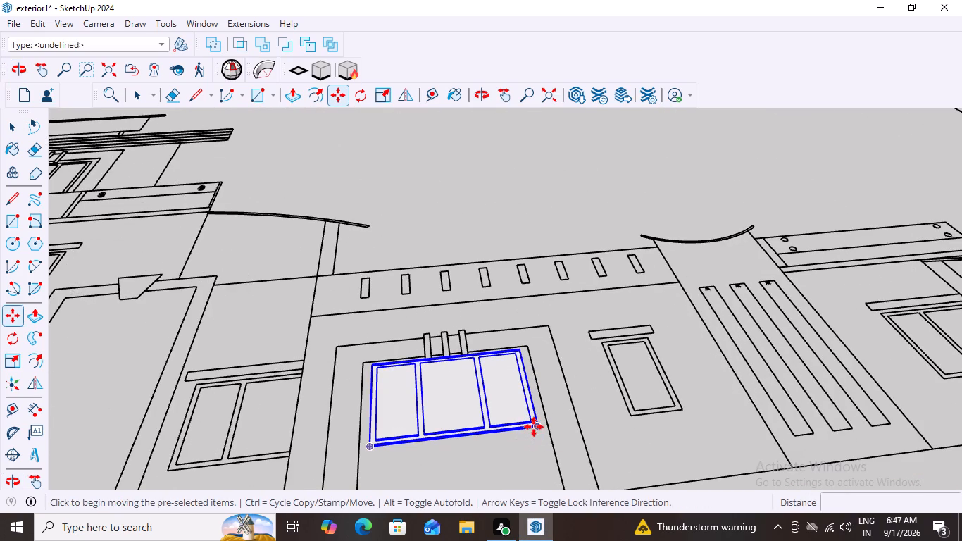
click(537, 425)
scroll(447, 438, down, 19)
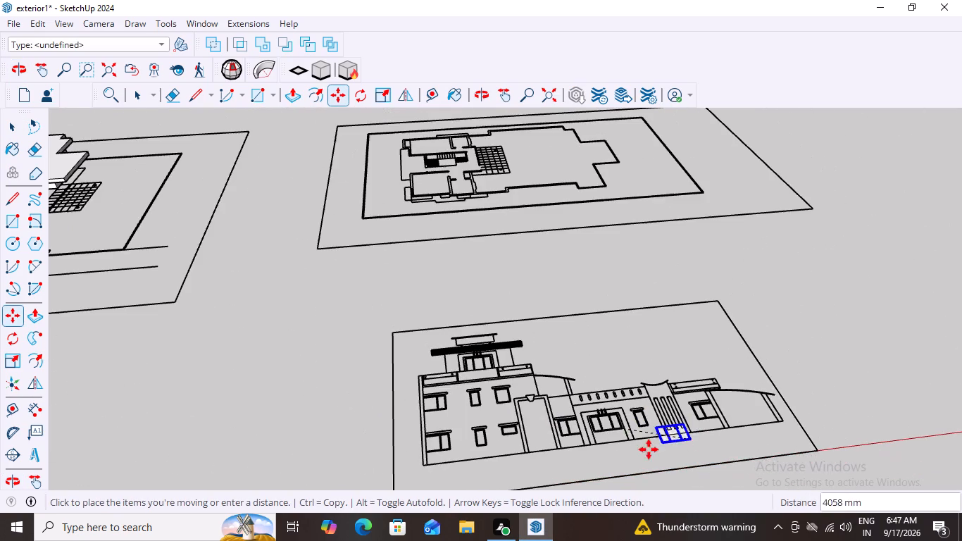
scroll(292, 364, down, 14)
scroll(349, 398, up, 7)
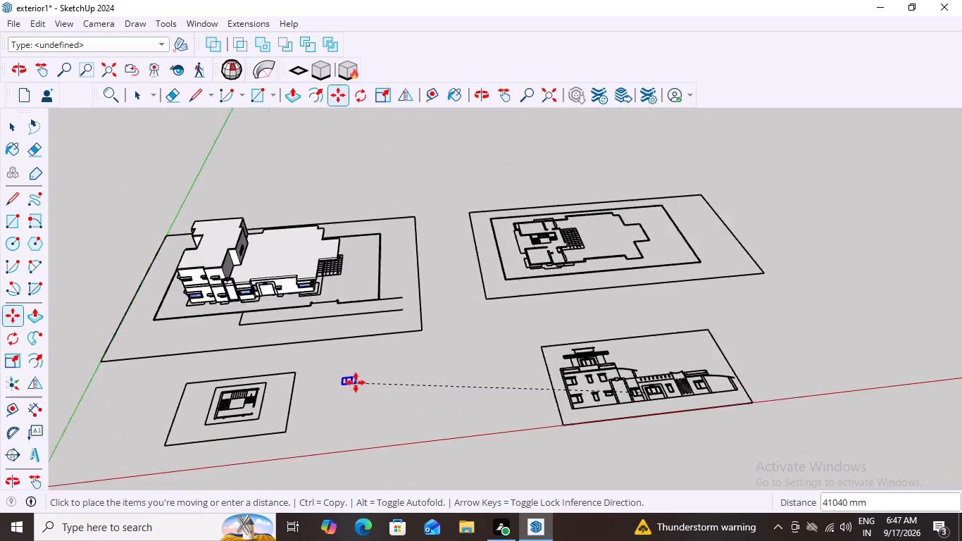
scroll(356, 383, up, 5)
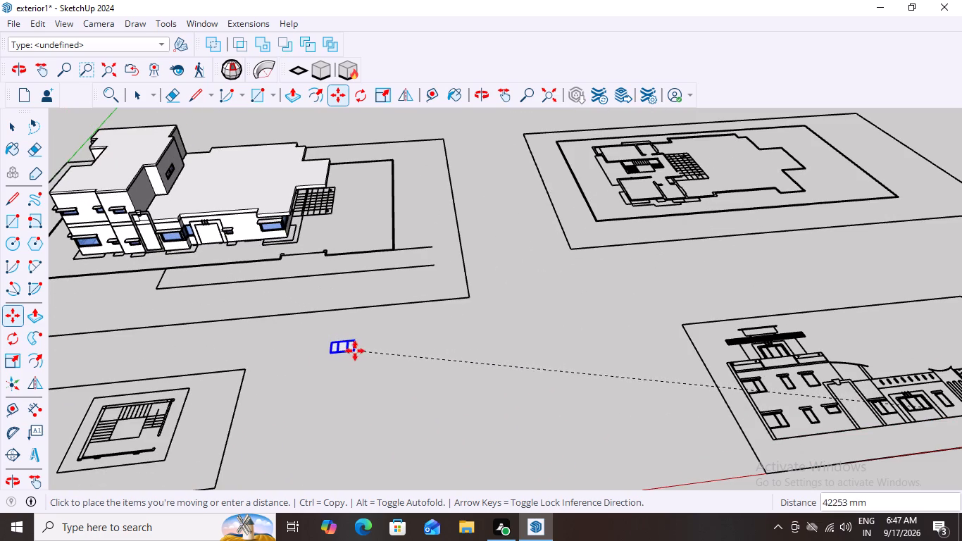
click(355, 351)
Rotate the window group 90 degrees about its bottom edge so it stands upright.
scroll(361, 363, up, 12)
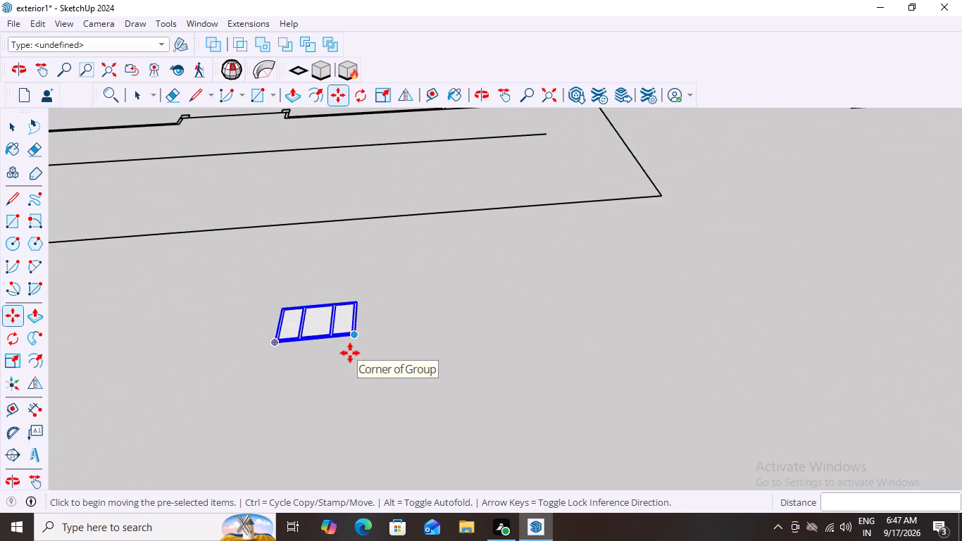
key(q)
click(356, 338)
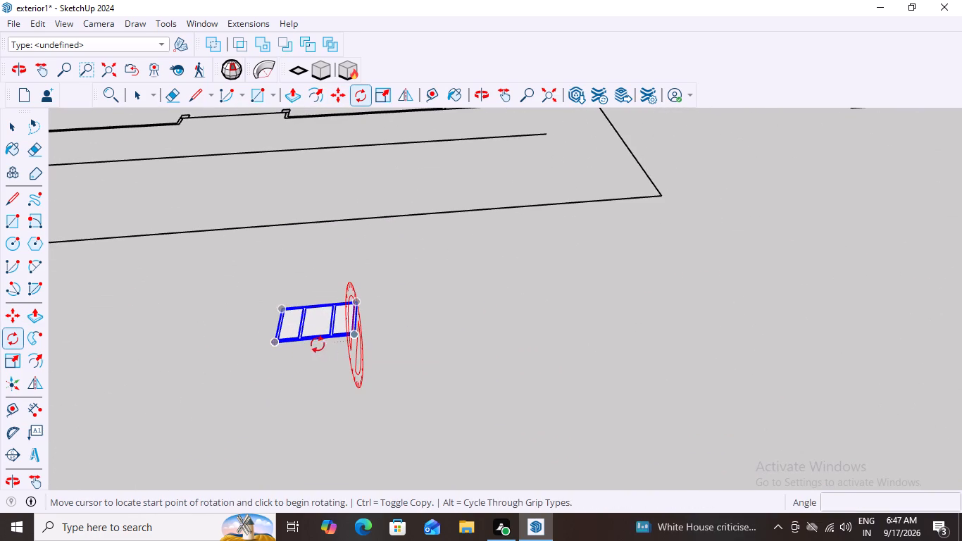
click(278, 345)
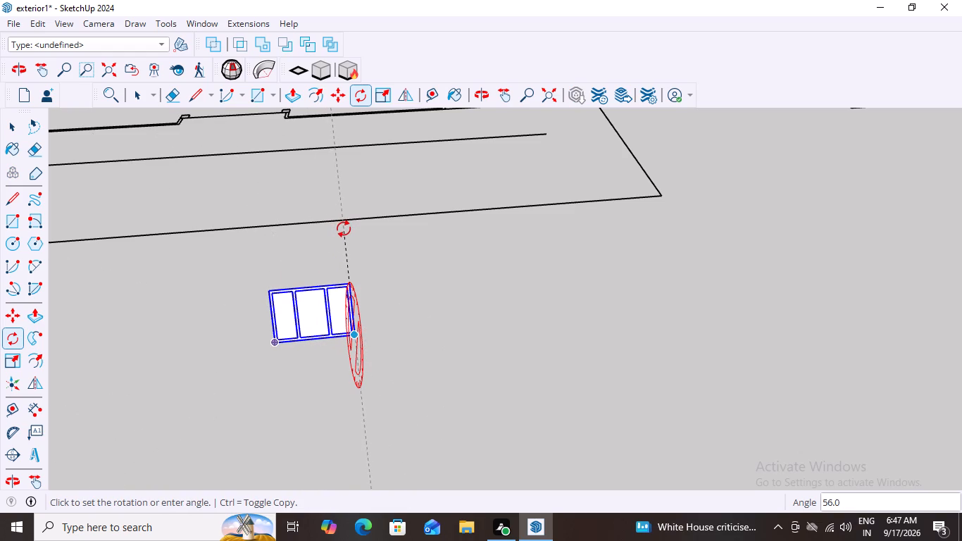
text(90)
key(Return)
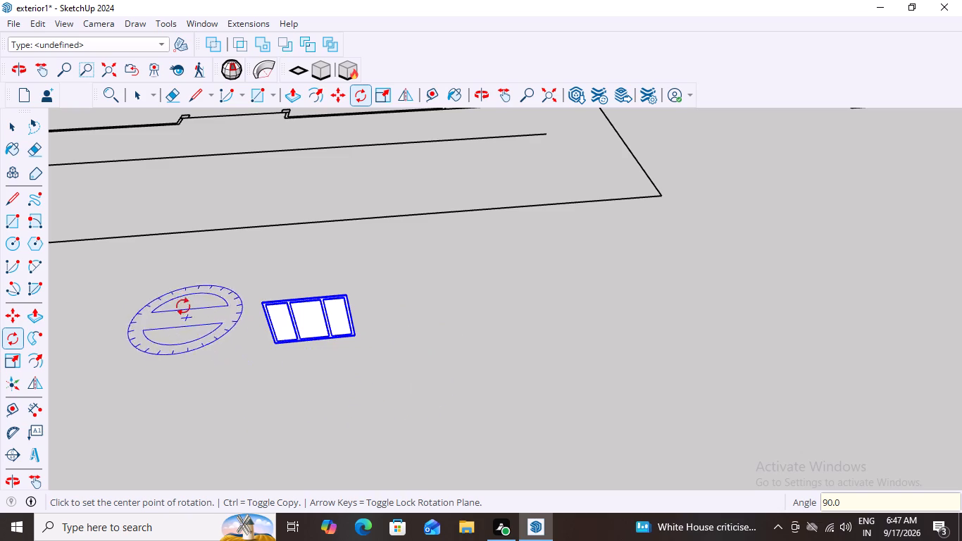
Examine the rotated window group from the front, side and back to check its orientation and depth.
middle_drag(224, 274, 293, 268)
scroll(301, 255, down, 12)
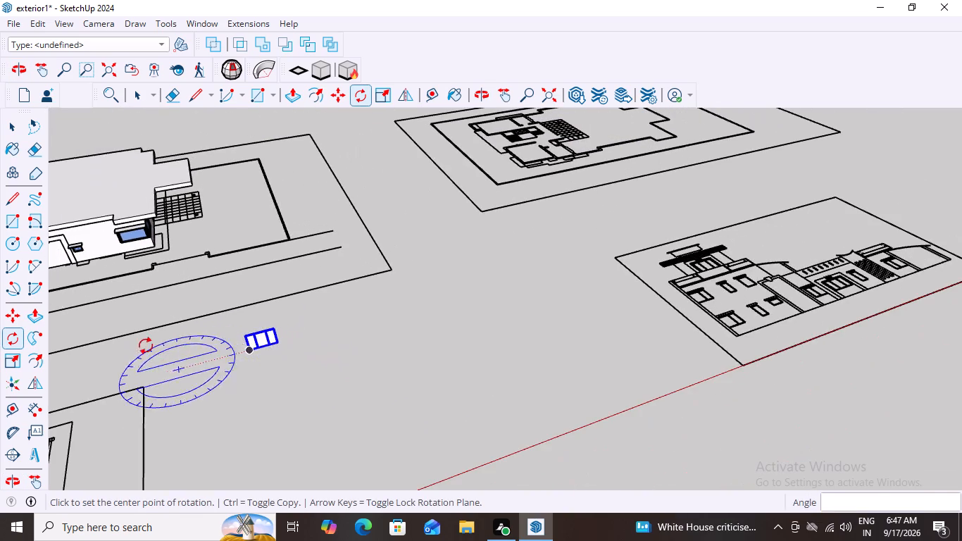
middle_click(118, 332)
scroll(116, 330, down, 7)
middle_drag(280, 381, 175, 393)
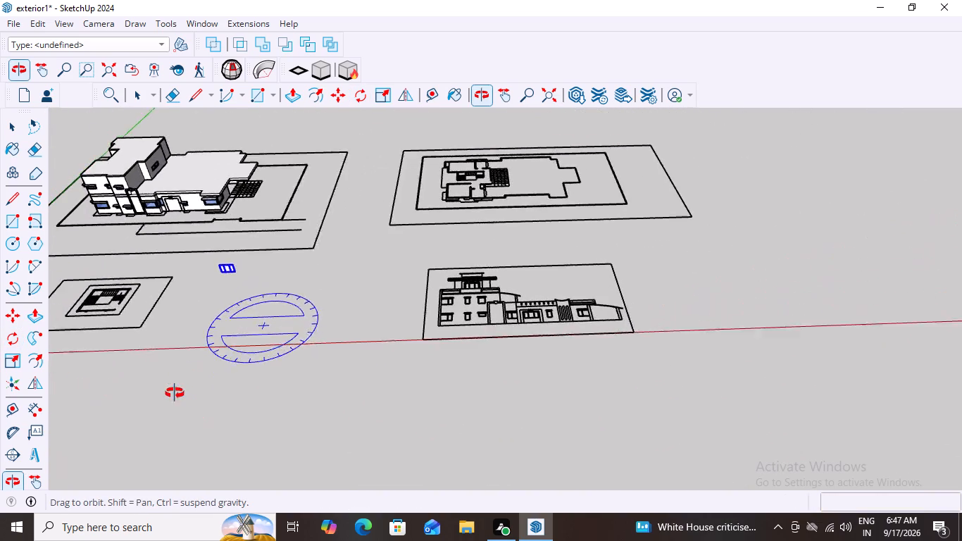
middle_drag(175, 393, 163, 390)
scroll(199, 295, up, 2)
scroll(244, 343, up, 3)
key(space)
scroll(208, 198, up, 2)
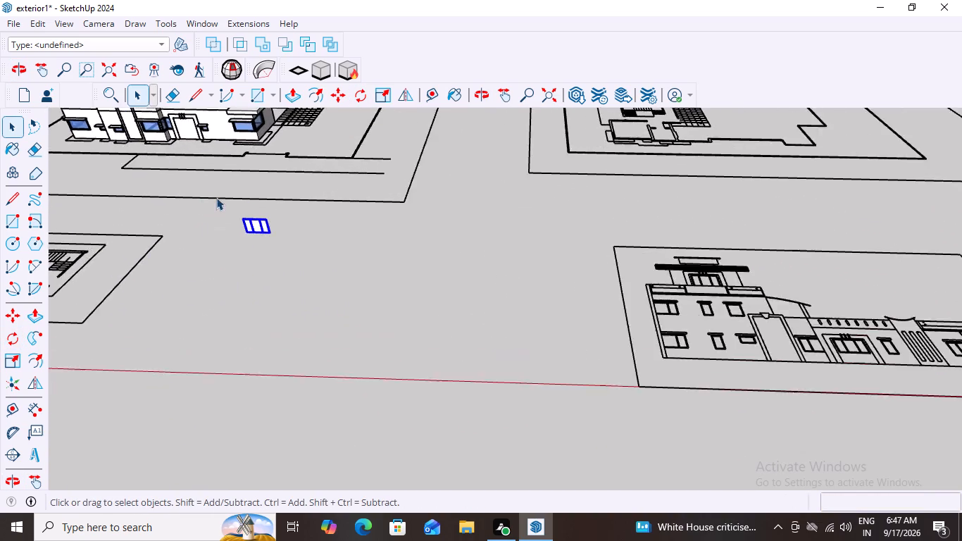
scroll(216, 197, up, 19)
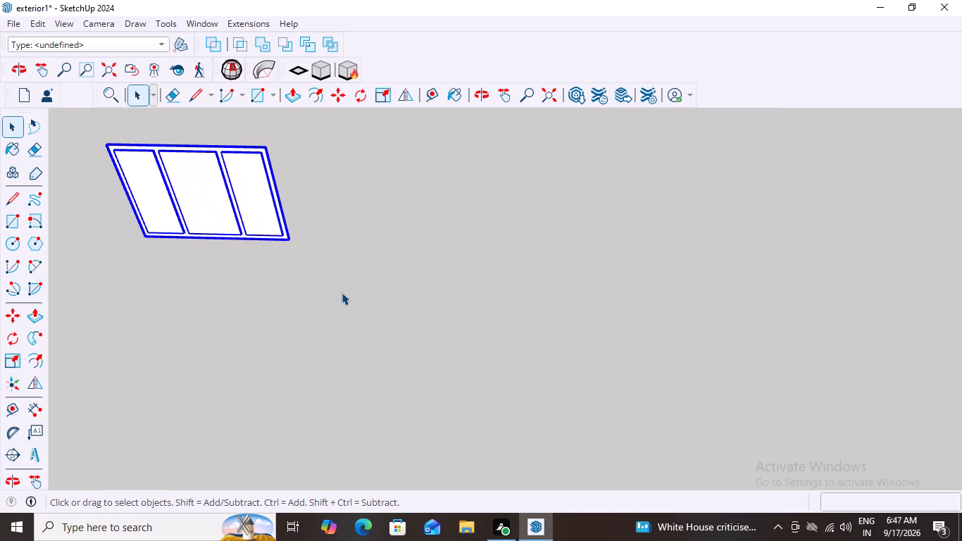
middle_drag(296, 216, 179, 285)
scroll(177, 280, down, 1)
scroll(233, 331, down, 1)
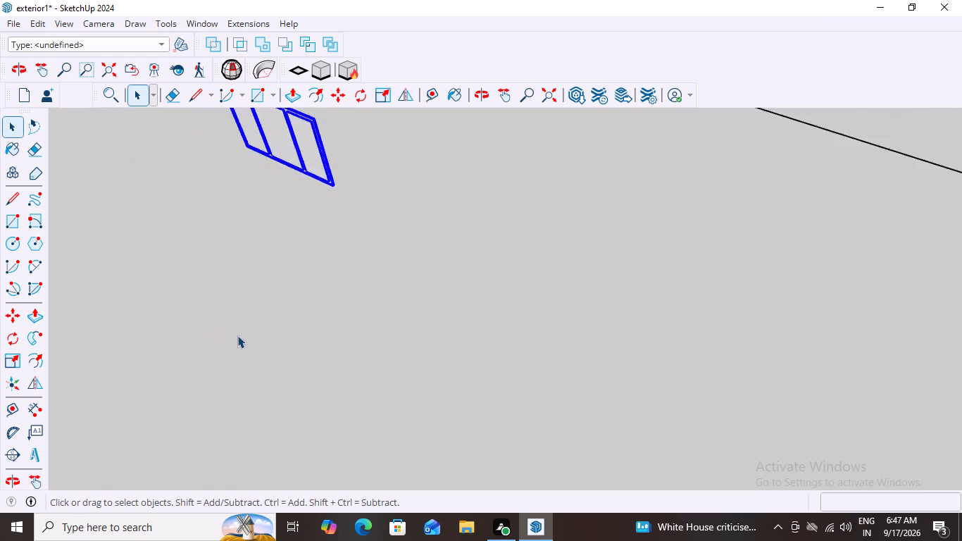
scroll(237, 335, down, 5)
middle_drag(327, 196, 137, 219)
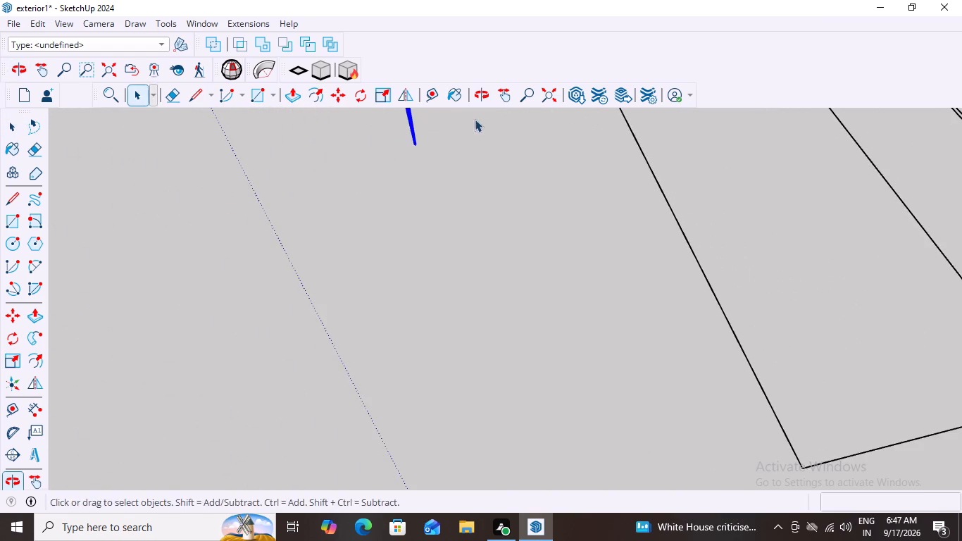
middle_drag(477, 118, 413, 153)
scroll(415, 130, down, 11)
scroll(501, 176, up, 5)
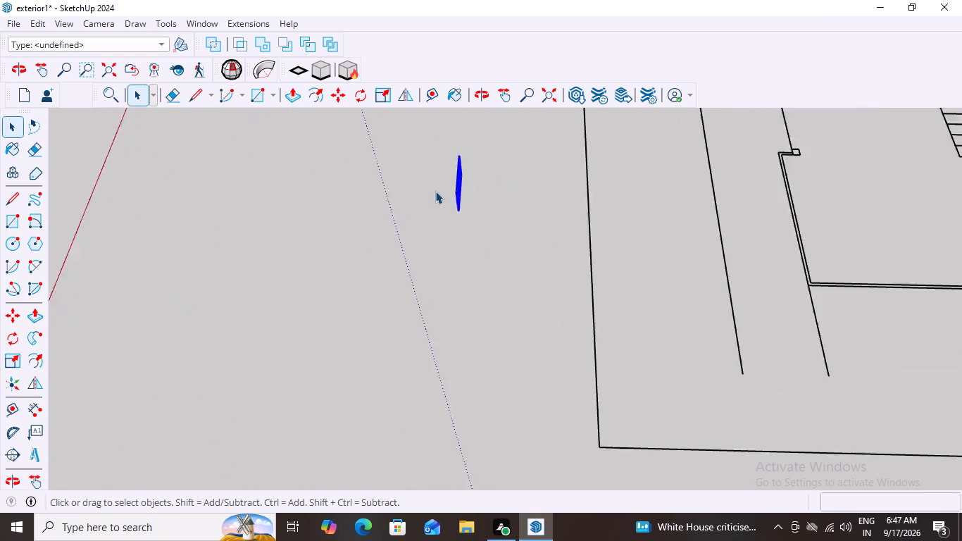
scroll(435, 191, up, 15)
scroll(438, 238, up, 8)
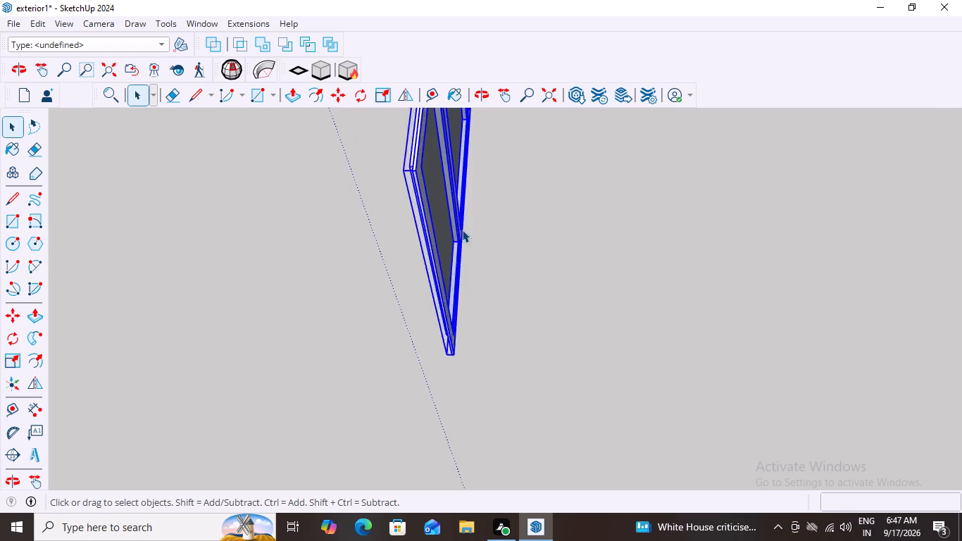
scroll(462, 230, up, 4)
scroll(411, 287, down, 8)
middle_drag(384, 340, 485, 350)
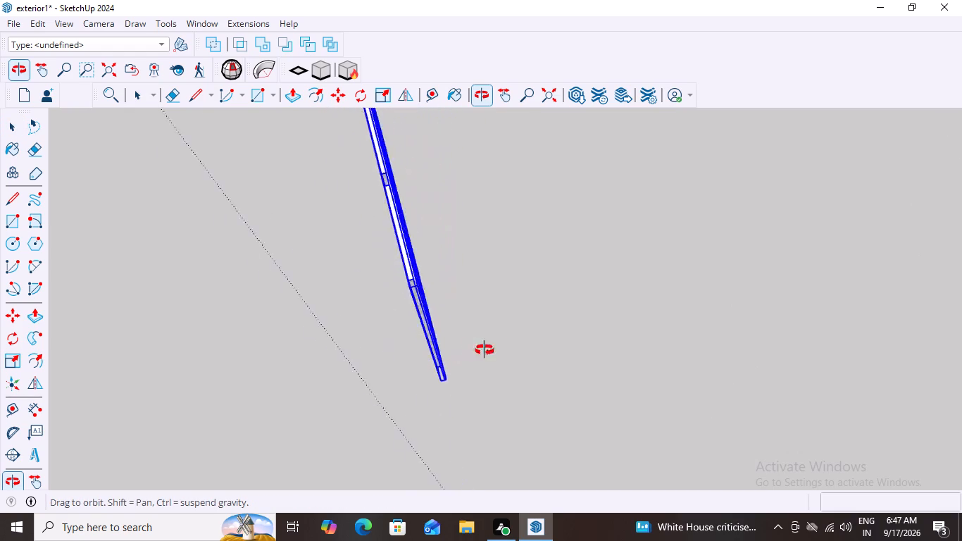
middle_drag(485, 350, 727, 276)
scroll(677, 340, down, 14)
scroll(748, 341, down, 1)
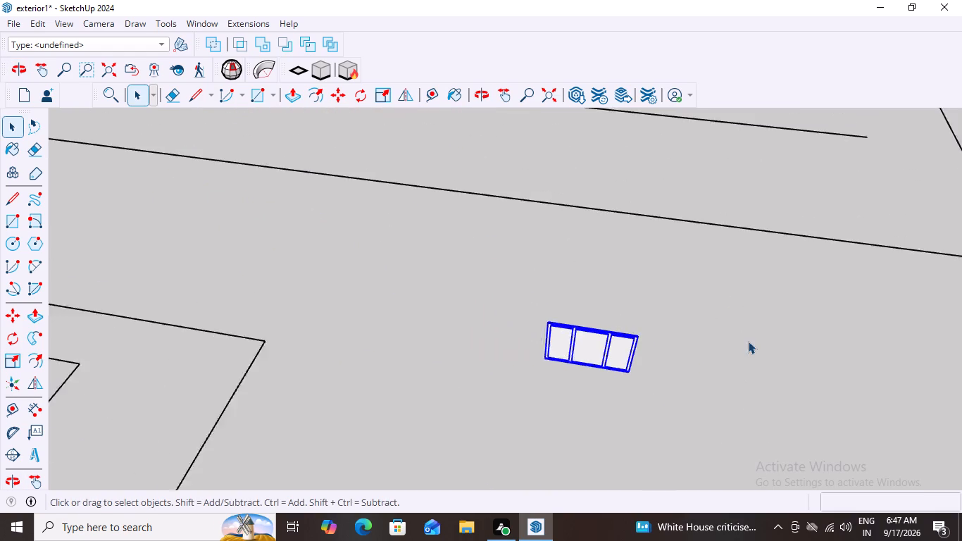
Move the window group about 21916 mm by its lower corner into the upright frame on the building's ground-floor front wall.
scroll(748, 341, down, 6)
middle_drag(801, 389, 846, 332)
scroll(853, 330, down, 1)
scroll(720, 318, up, 4)
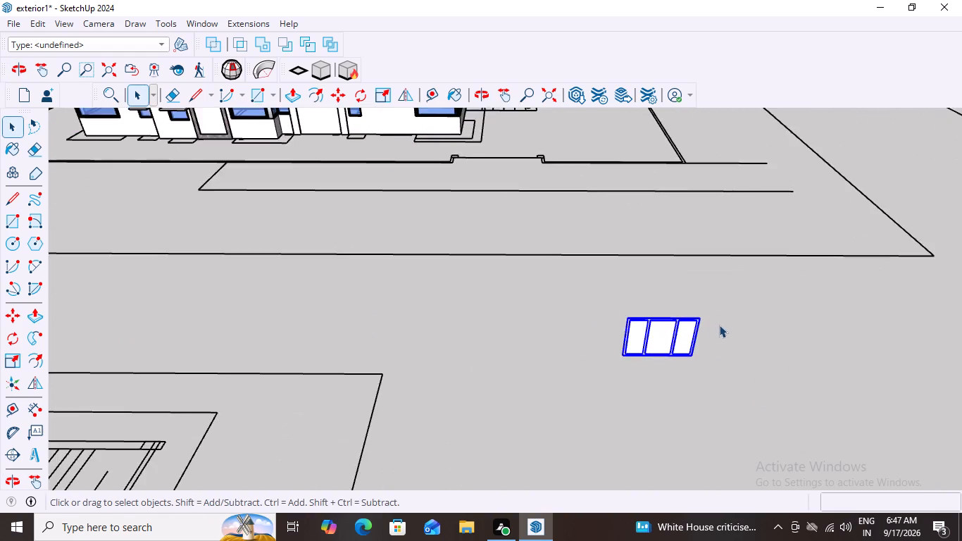
scroll(719, 325, up, 8)
key(m)
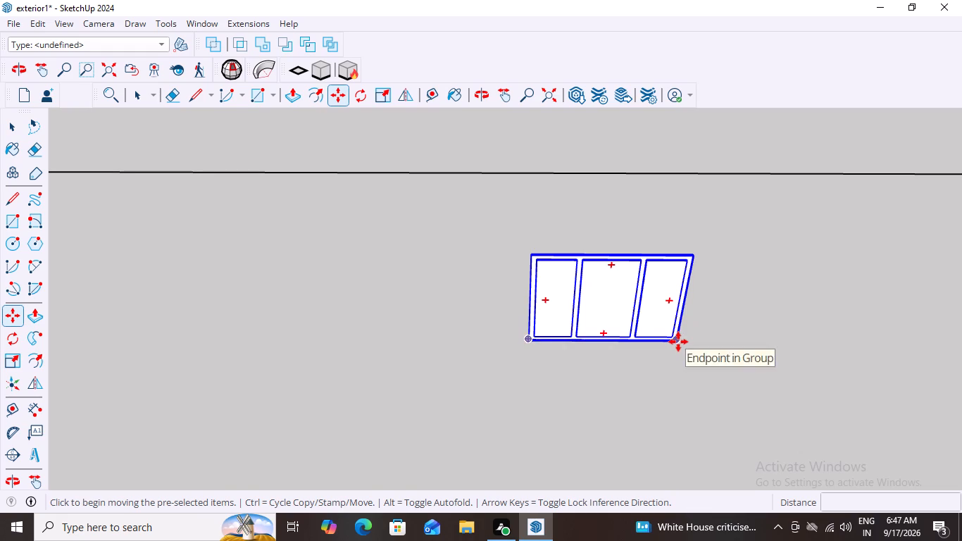
click(678, 342)
scroll(625, 372, down, 15)
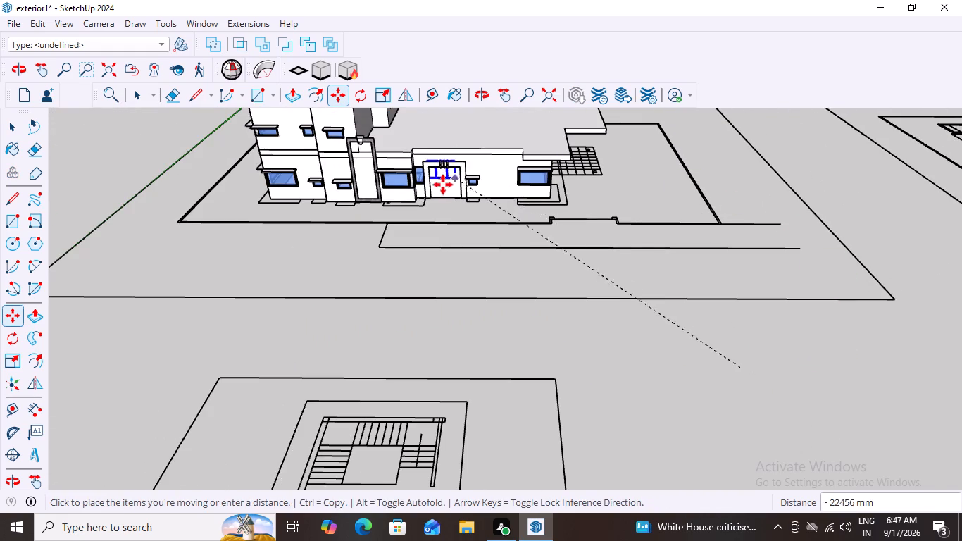
scroll(442, 185, up, 15)
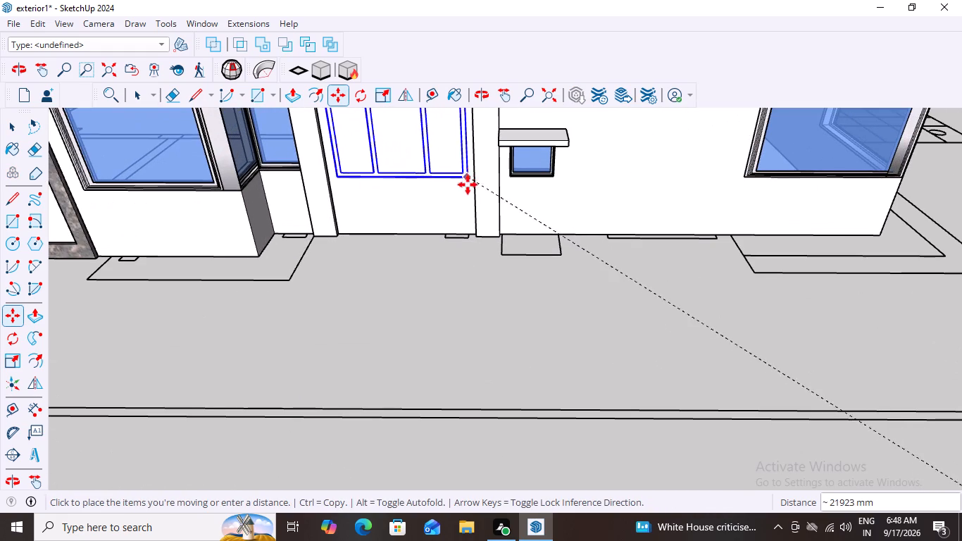
scroll(471, 201, down, 5)
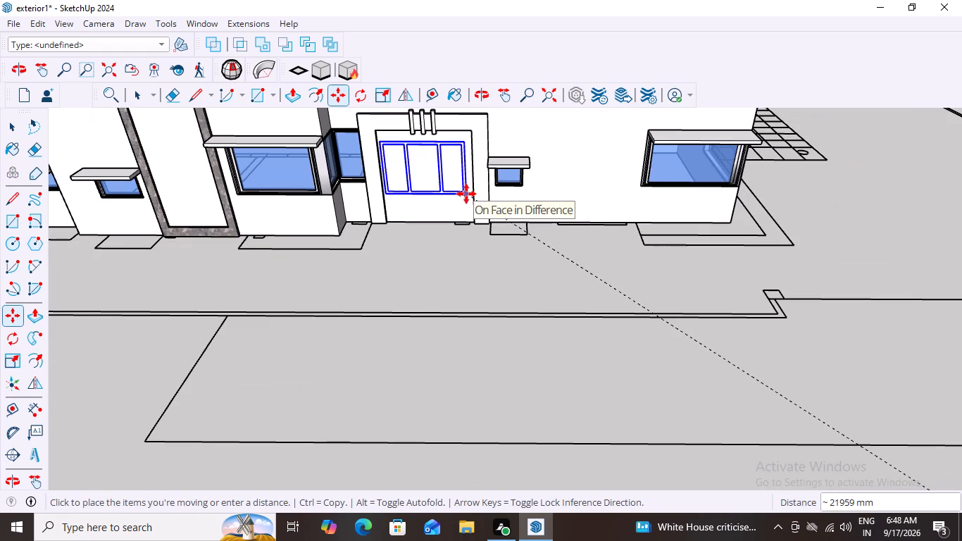
scroll(468, 194, up, 3)
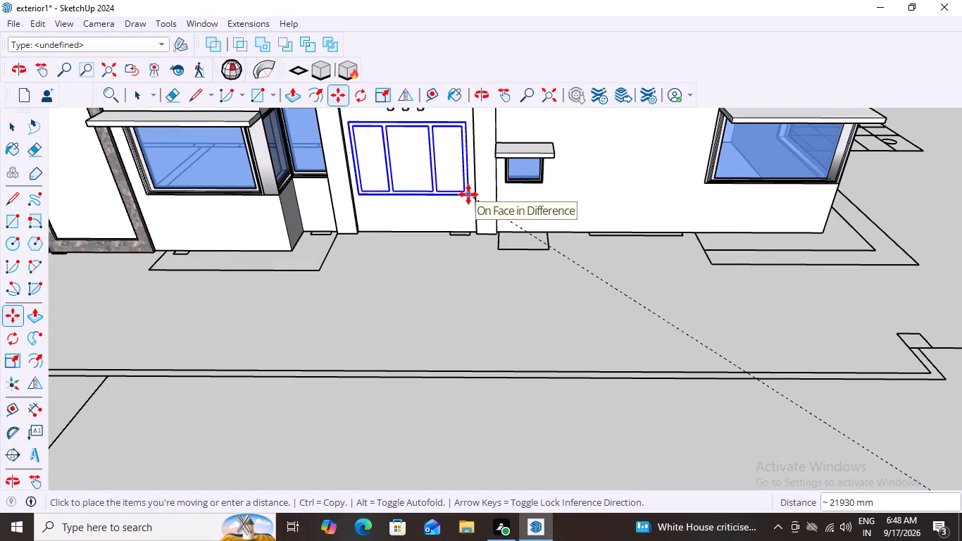
scroll(468, 194, down, 2)
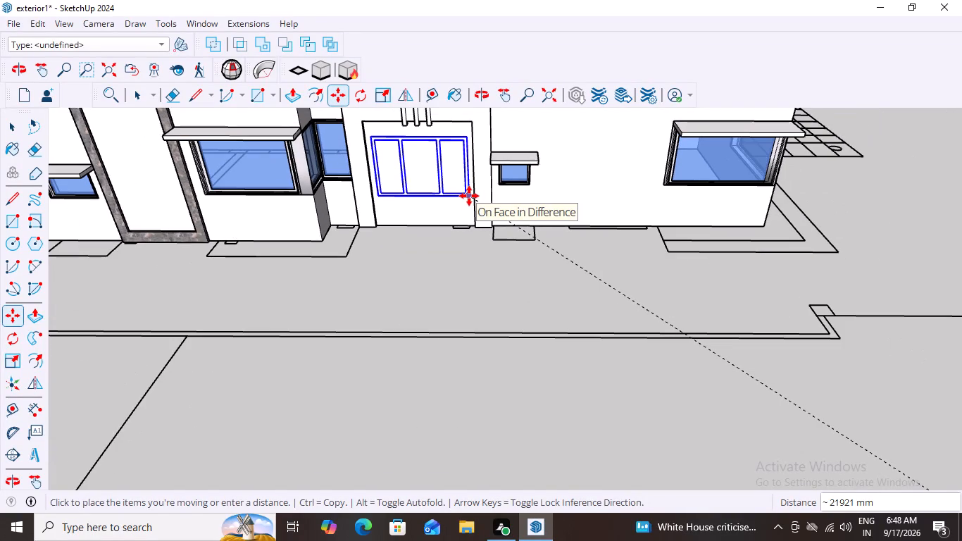
scroll(469, 196, up, 6)
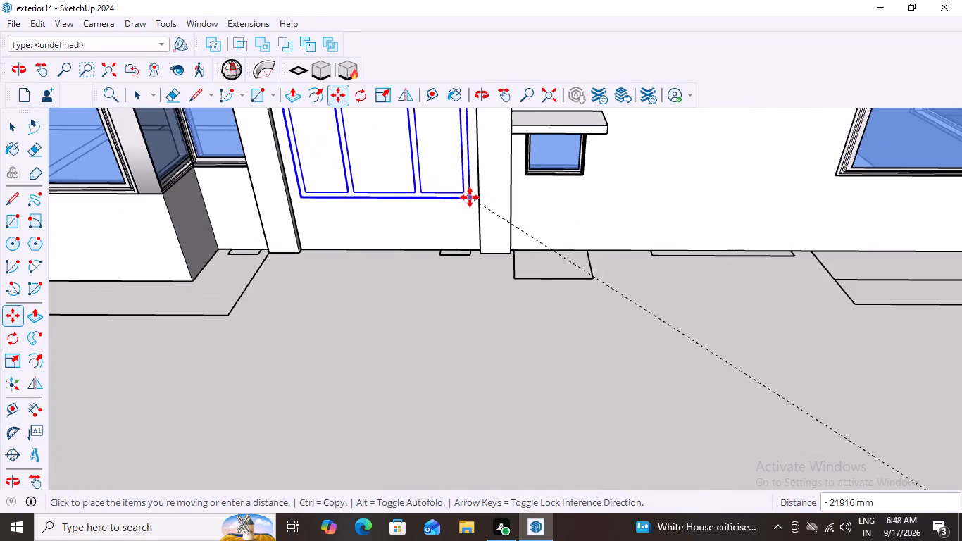
click(470, 197)
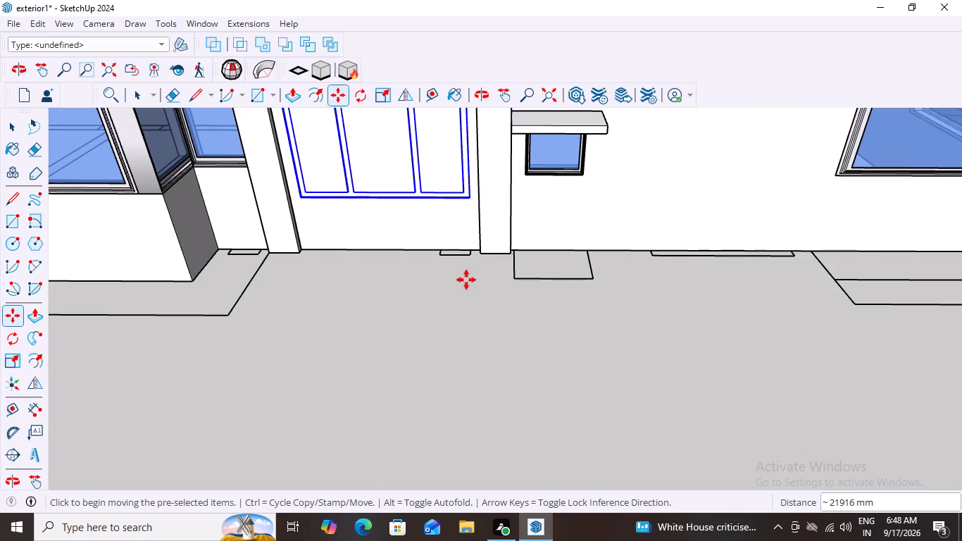
key(space)
scroll(466, 296, down, 9)
click(461, 380)
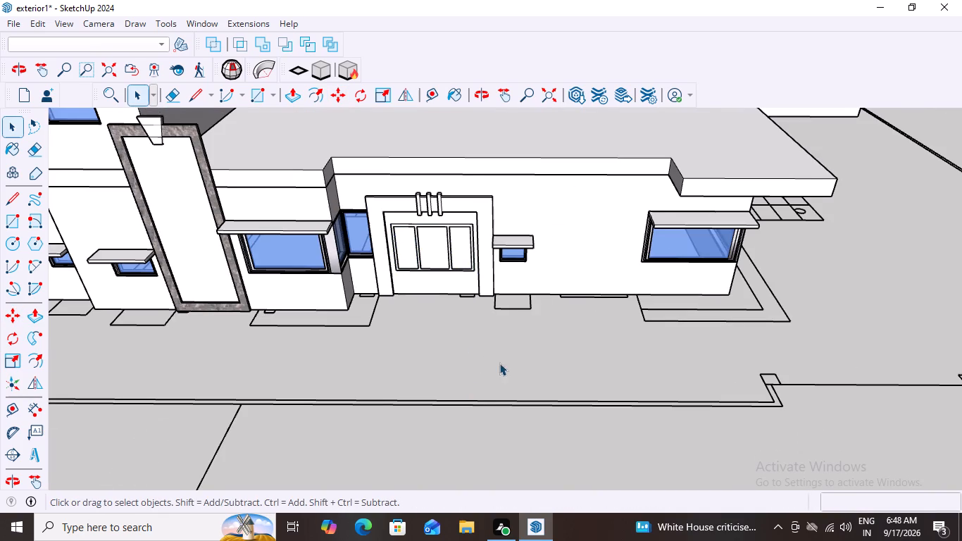
Examine the building model and the elevation drawing's facade details to identify the next element to model.
middle_drag(511, 354, 490, 340)
scroll(477, 323, down, 9)
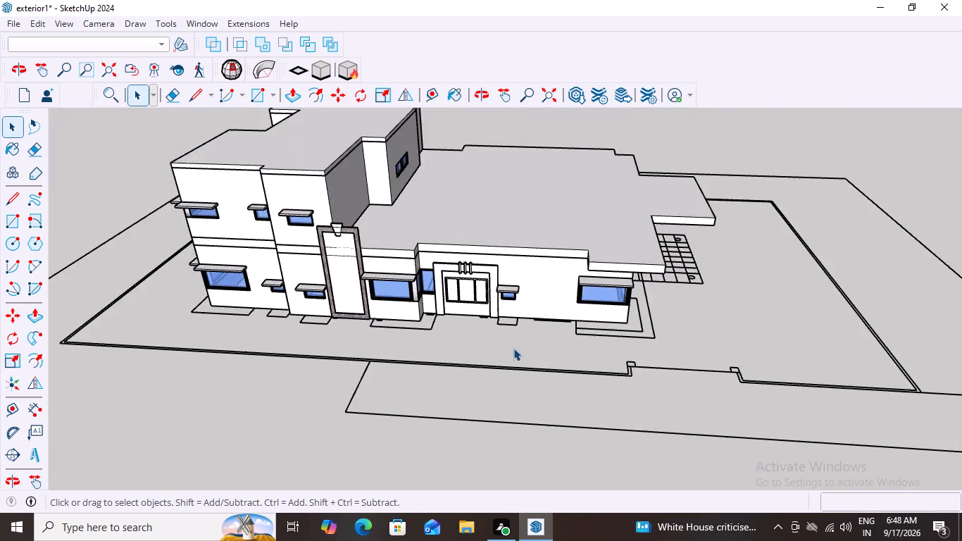
scroll(513, 348, down, 17)
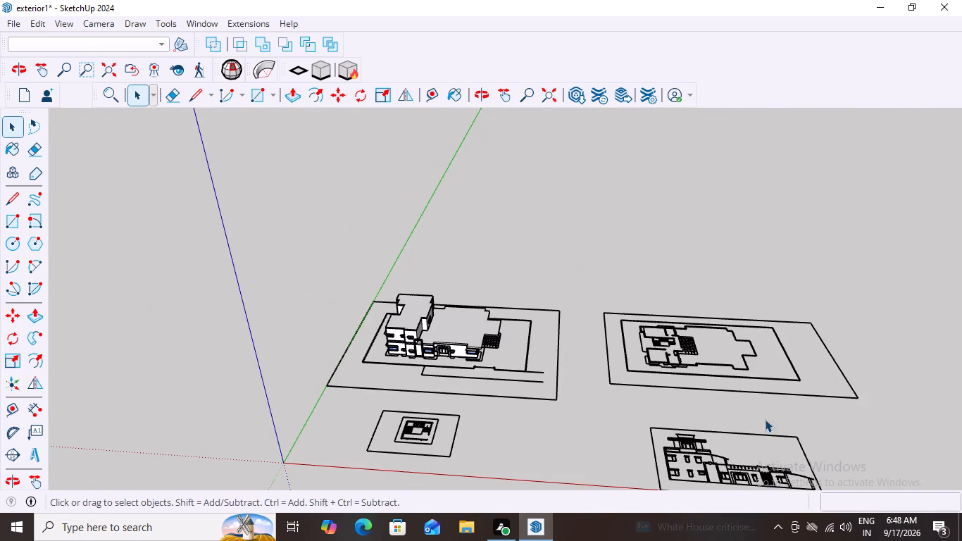
middle_drag(766, 424, 782, 361)
scroll(784, 341, down, 3)
scroll(823, 423, up, 9)
scroll(708, 390, up, 2)
middle_drag(713, 416, 721, 337)
scroll(721, 376, down, 8)
middle_drag(744, 338, 747, 502)
scroll(731, 384, up, 4)
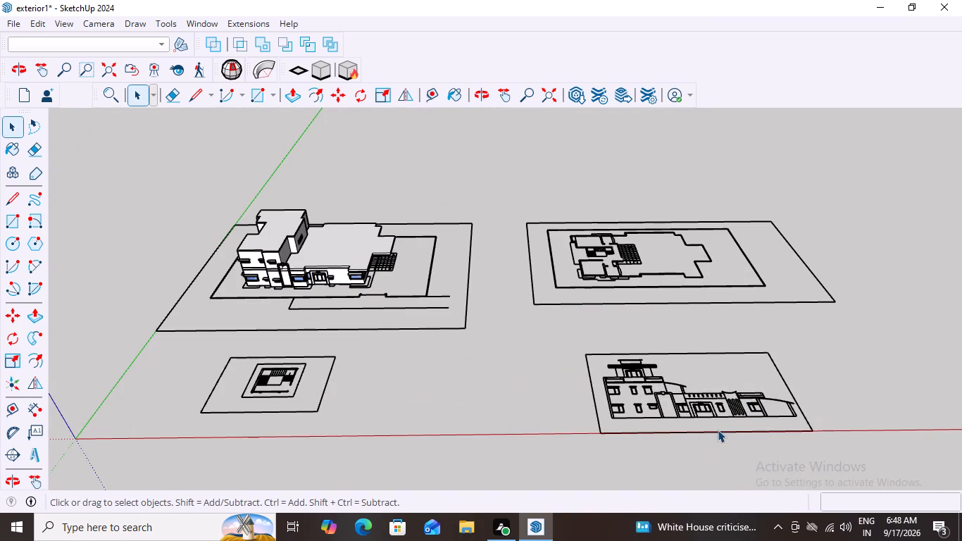
middle_drag(722, 417, 750, 476)
scroll(744, 476, up, 1)
scroll(817, 433, up, 8)
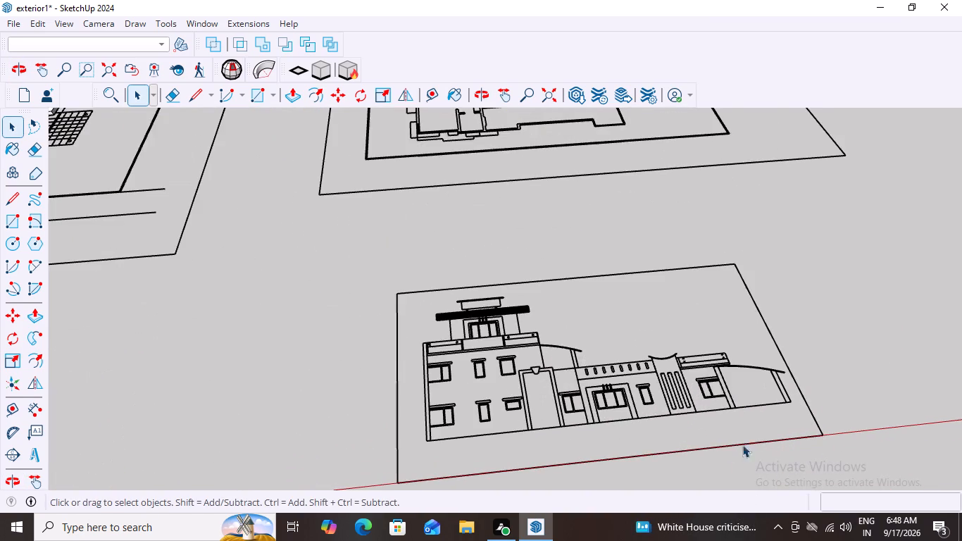
middle_drag(723, 448, 696, 464)
scroll(696, 464, down, 11)
middle_drag(658, 467, 639, 480)
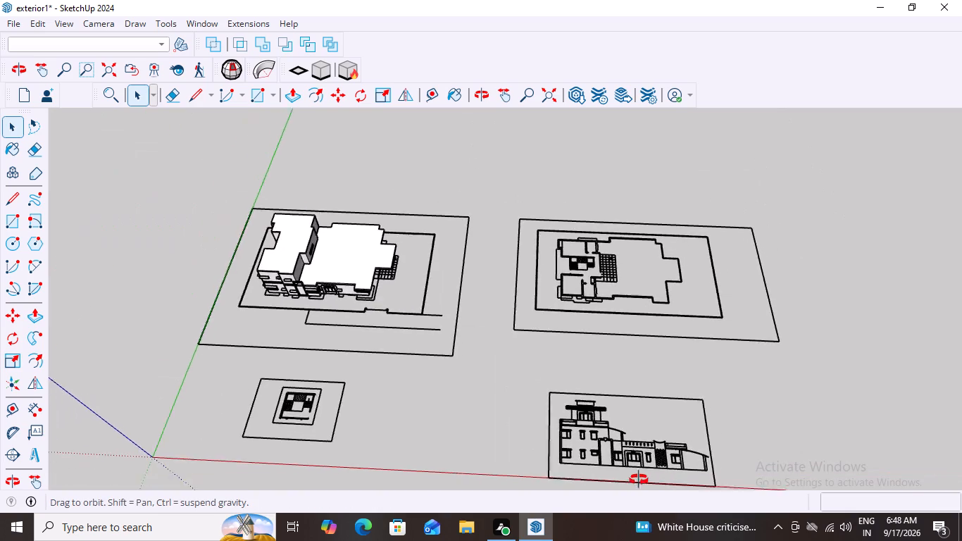
middle_drag(639, 480, 636, 482)
scroll(636, 482, up, 9)
scroll(689, 450, down, 15)
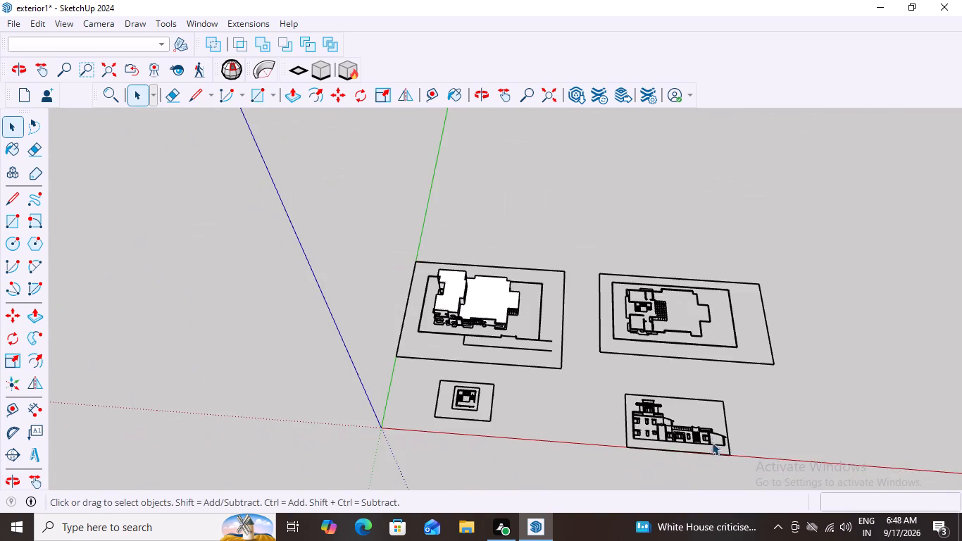
middle_drag(717, 464, 741, 473)
scroll(704, 424, up, 15)
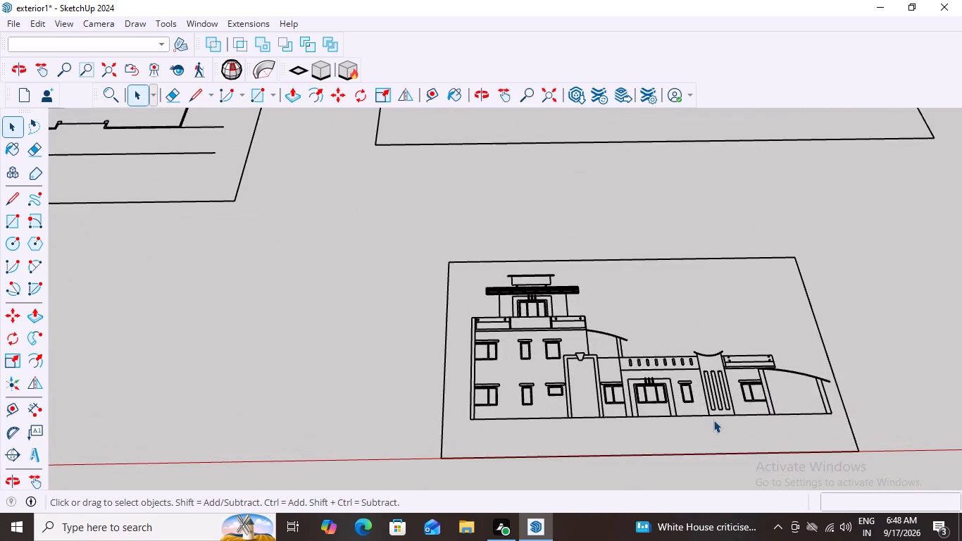
scroll(713, 420, up, 1)
middle_drag(712, 426, 703, 451)
scroll(674, 397, up, 6)
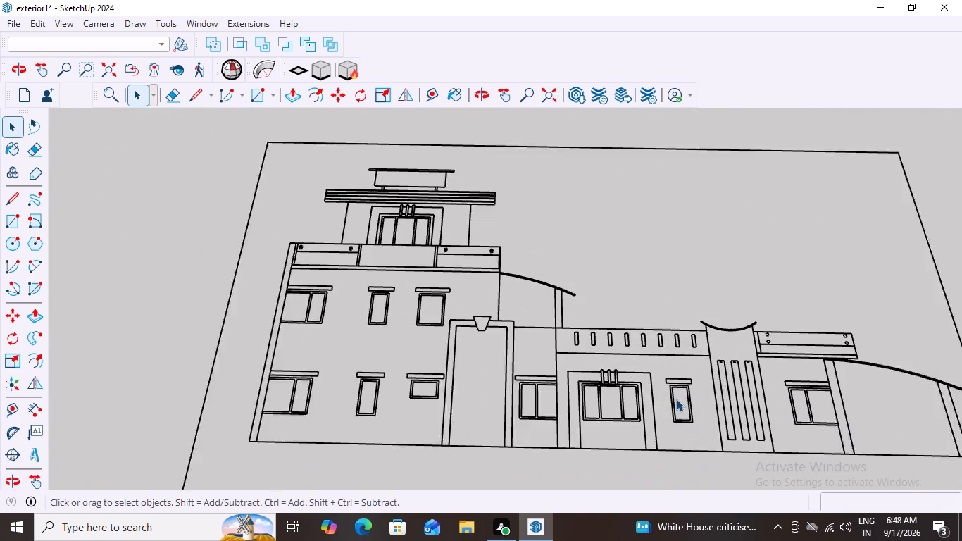
scroll(676, 399, up, 1)
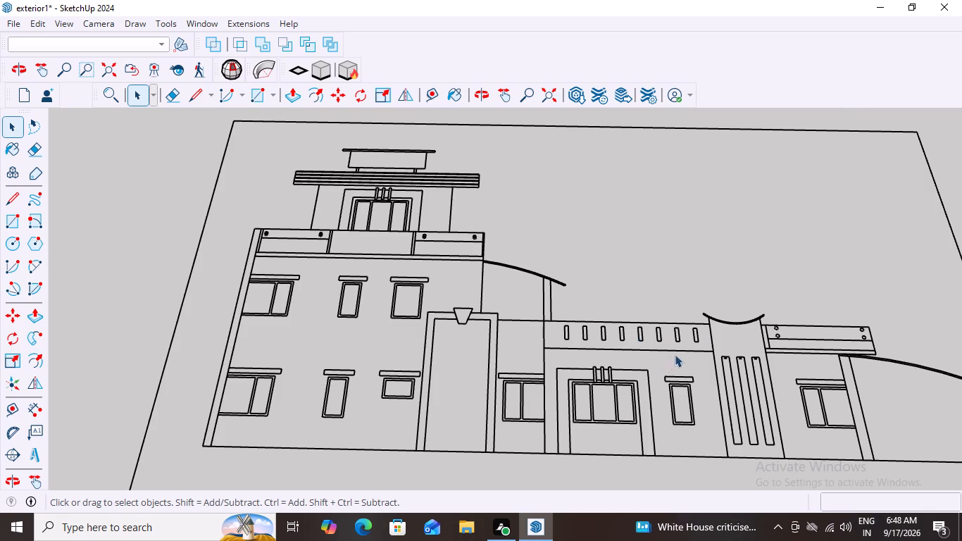
scroll(720, 336, up, 3)
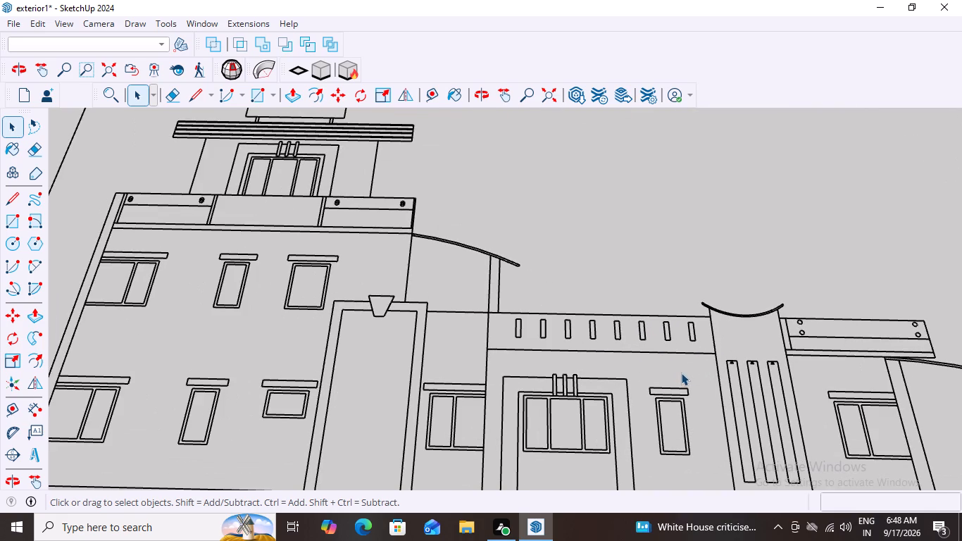
middle_drag(687, 371, 698, 373)
scroll(698, 373, down, 2)
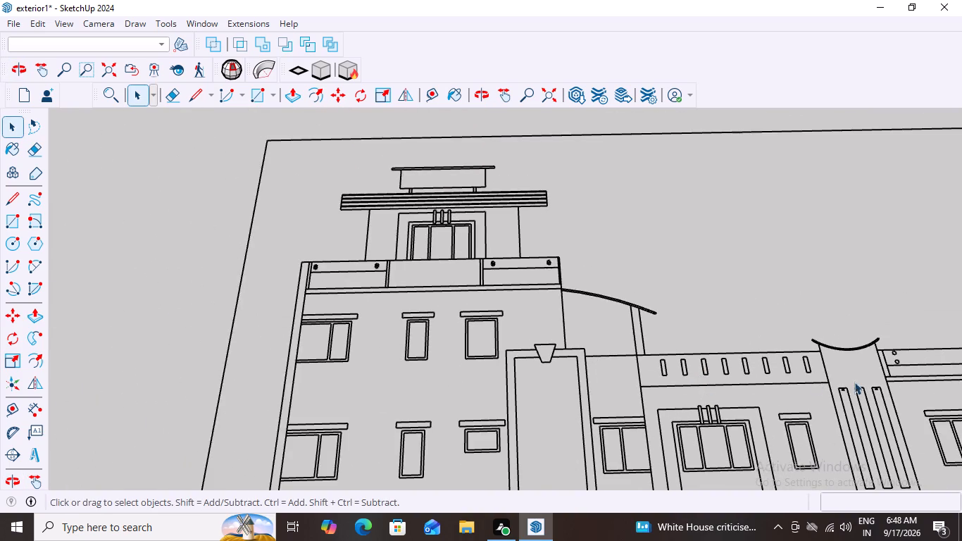
scroll(858, 383, down, 15)
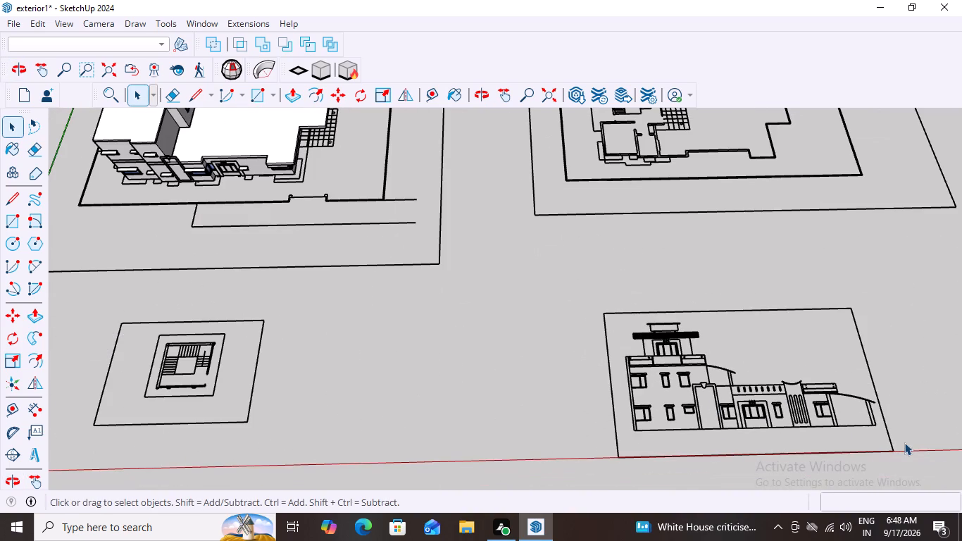
Trace the three tall strips of the curved-top column on the elevation drawing with rectangles of about 229 by 2655 mm each.
scroll(904, 442, up, 7)
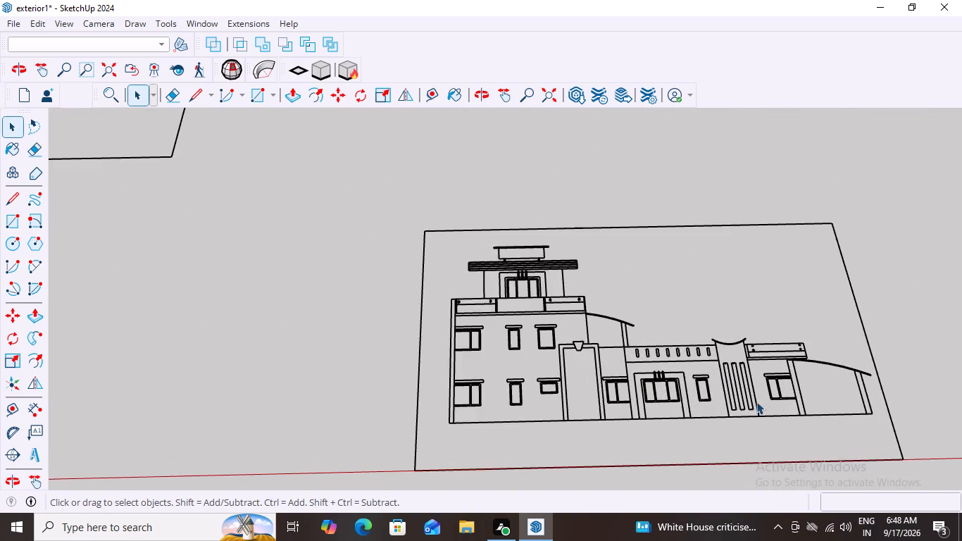
scroll(751, 399, up, 13)
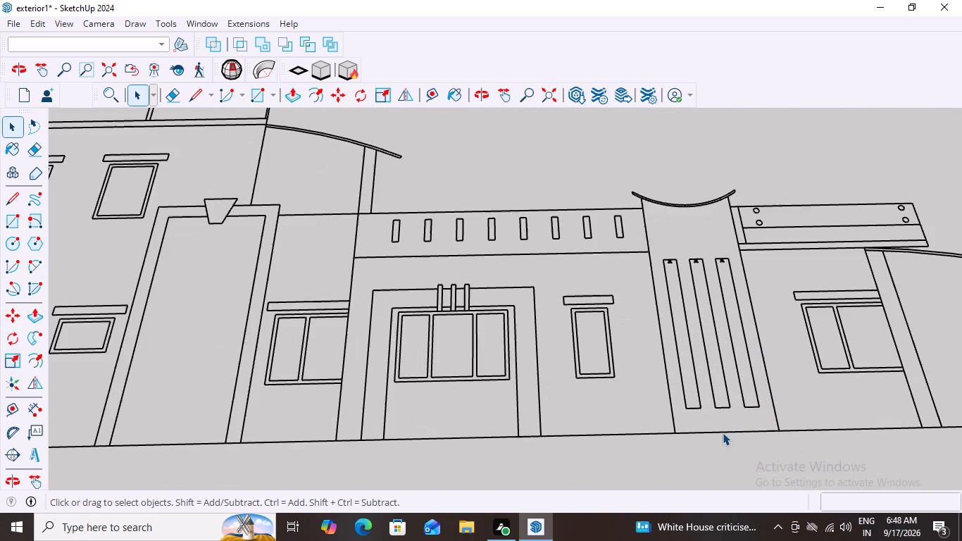
scroll(723, 433, up, 1)
scroll(665, 256, up, 1)
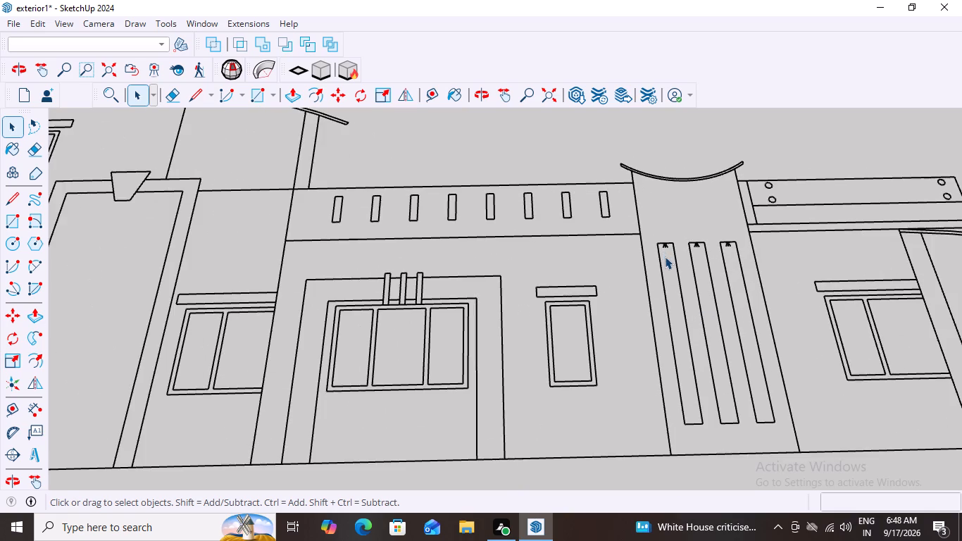
scroll(665, 256, up, 2)
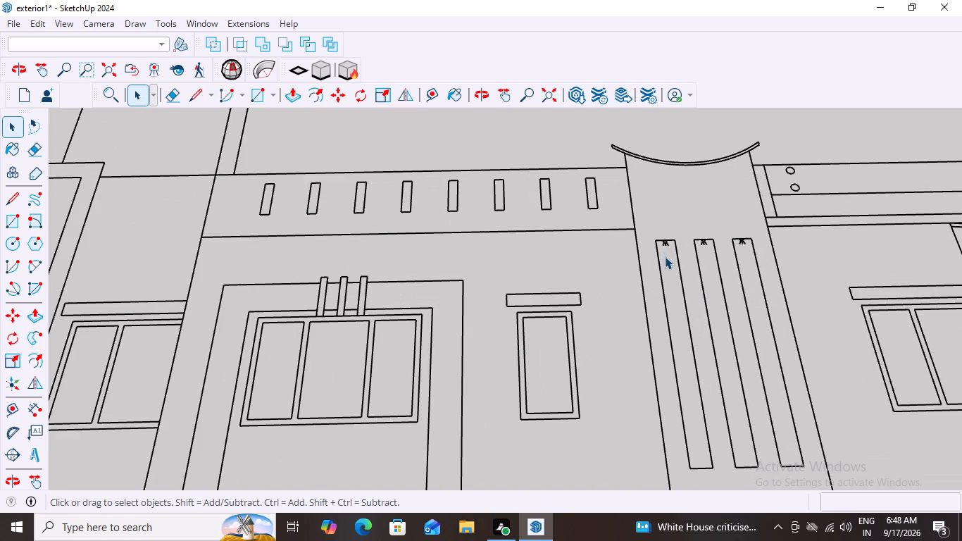
key(r)
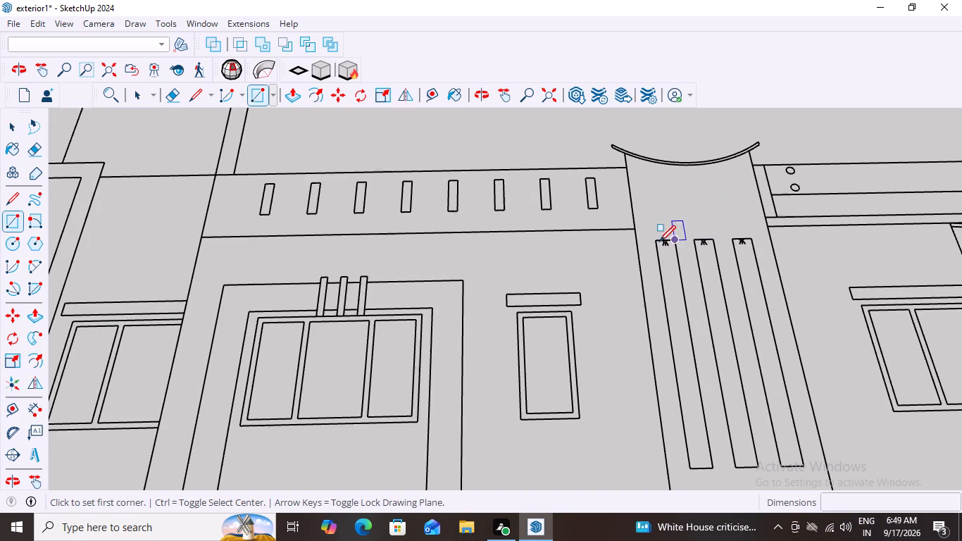
click(654, 242)
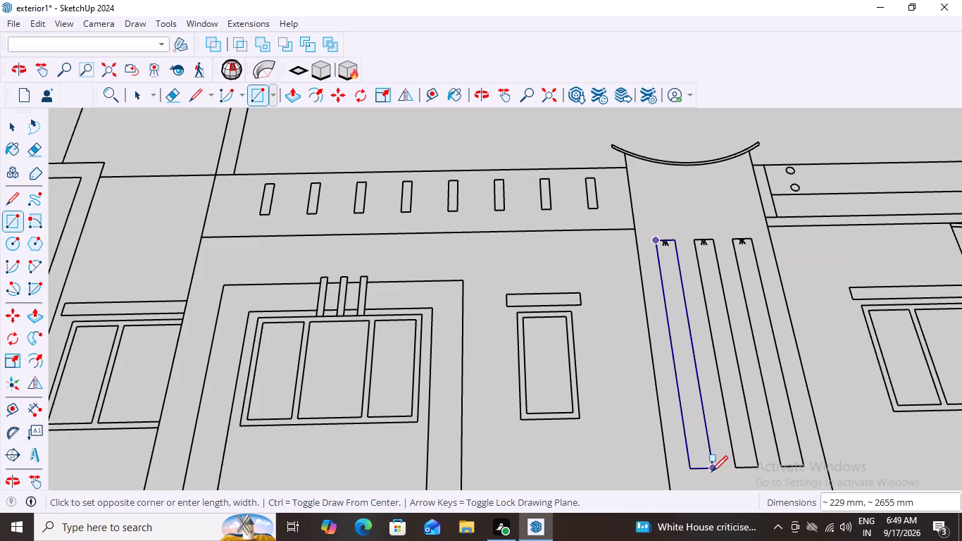
click(714, 468)
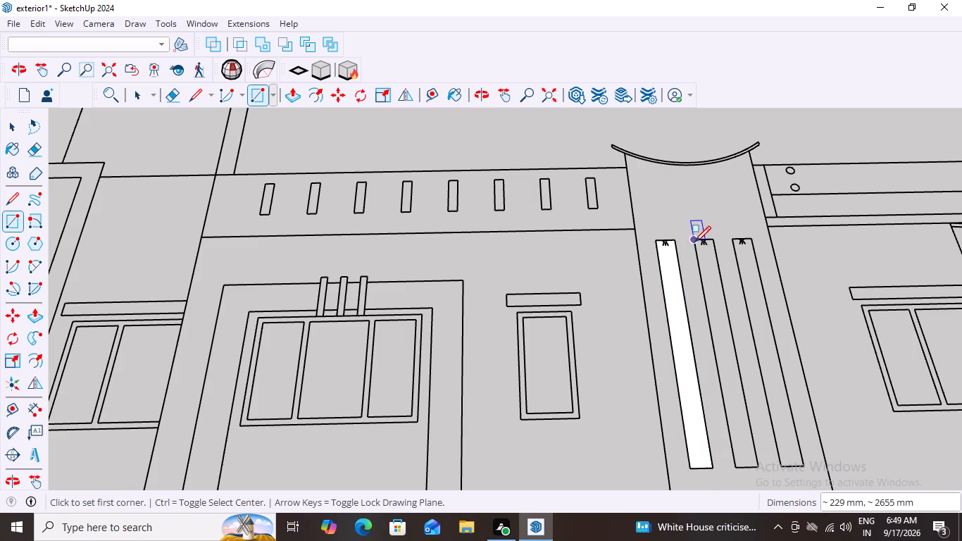
drag(694, 242, 696, 250)
click(757, 470)
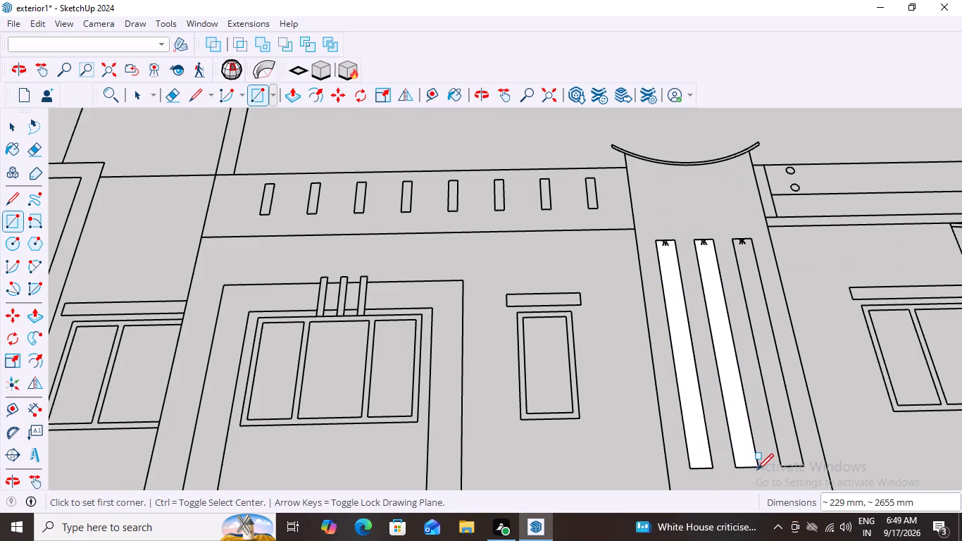
click(734, 244)
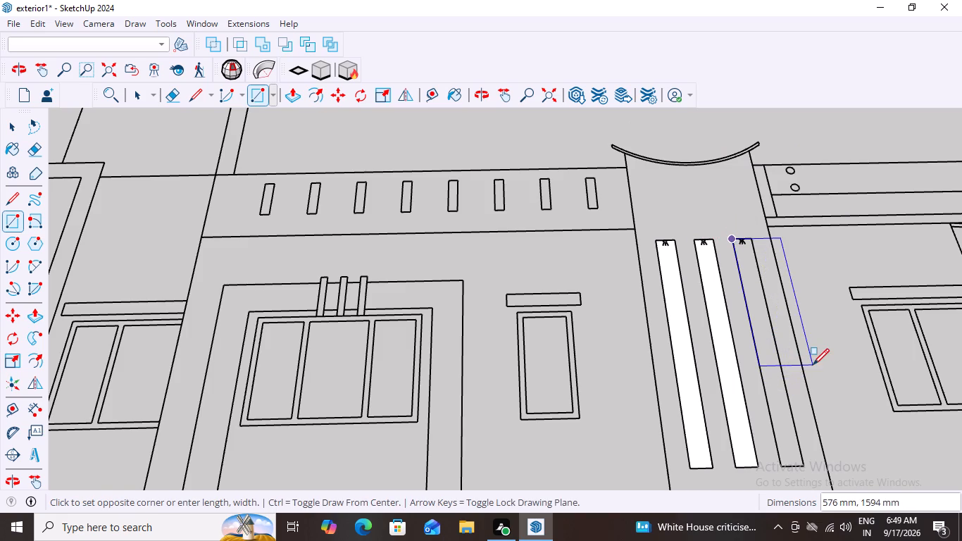
click(803, 468)
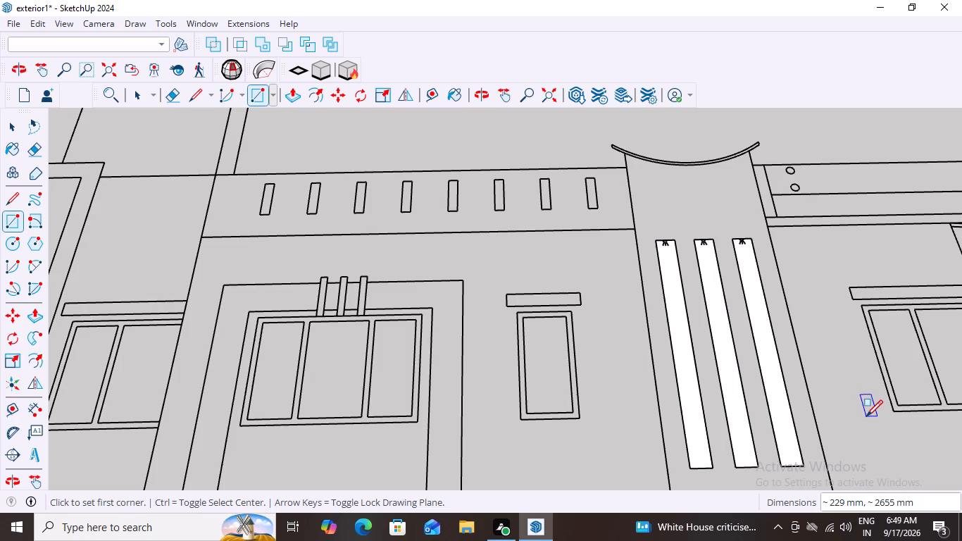
key(space)
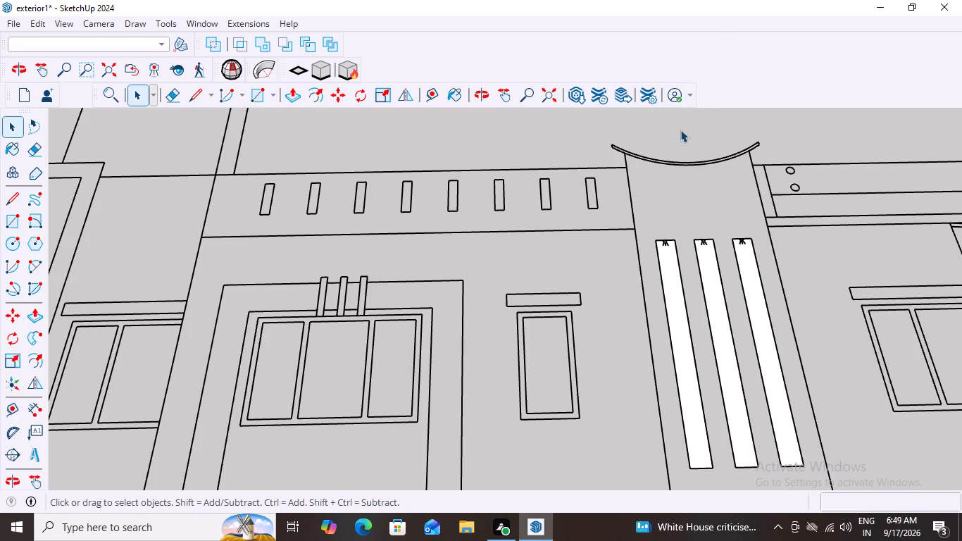
Trace the short left end edge of the column's curved top band on the elevation drawing with a line about 47 mm long.
scroll(654, 161, up, 8)
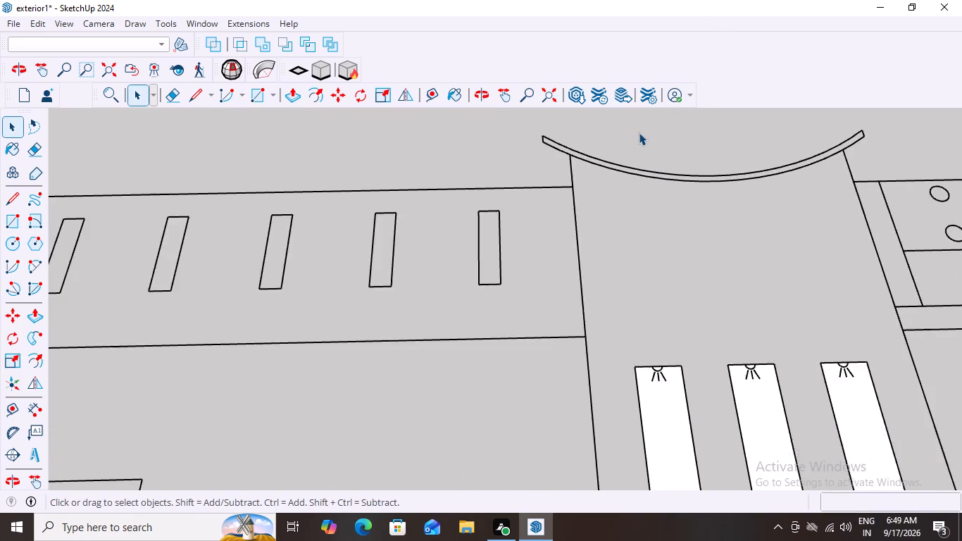
scroll(639, 132, up, 1)
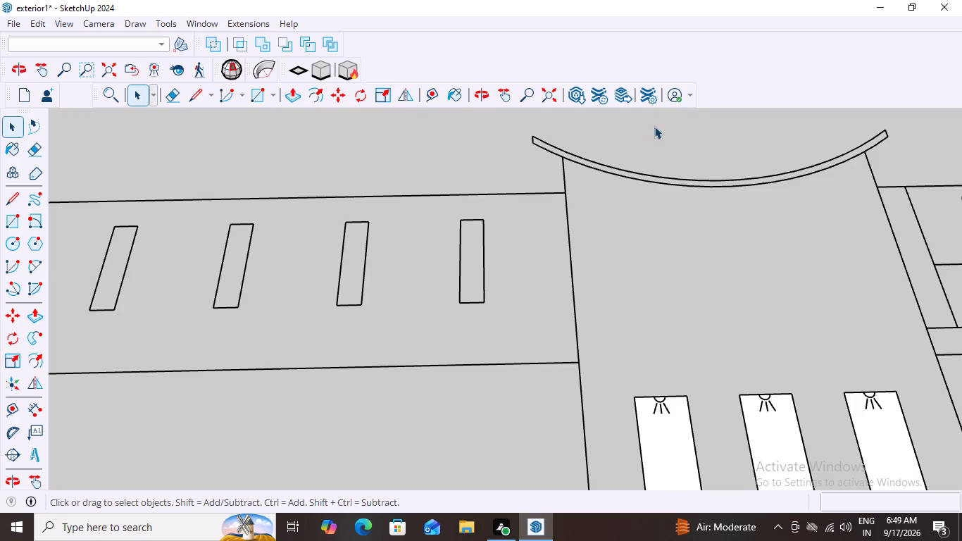
key(l)
scroll(526, 145, up, 2)
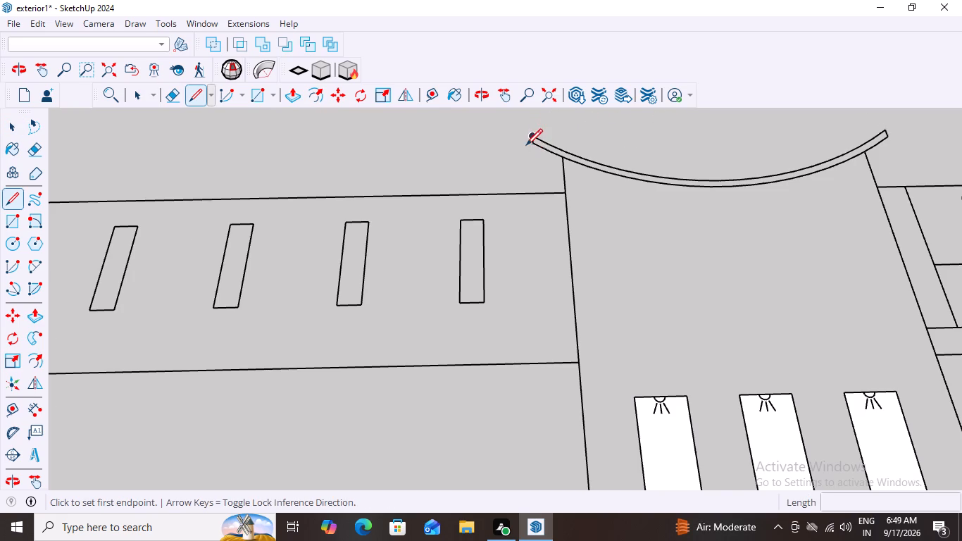
scroll(526, 145, up, 7)
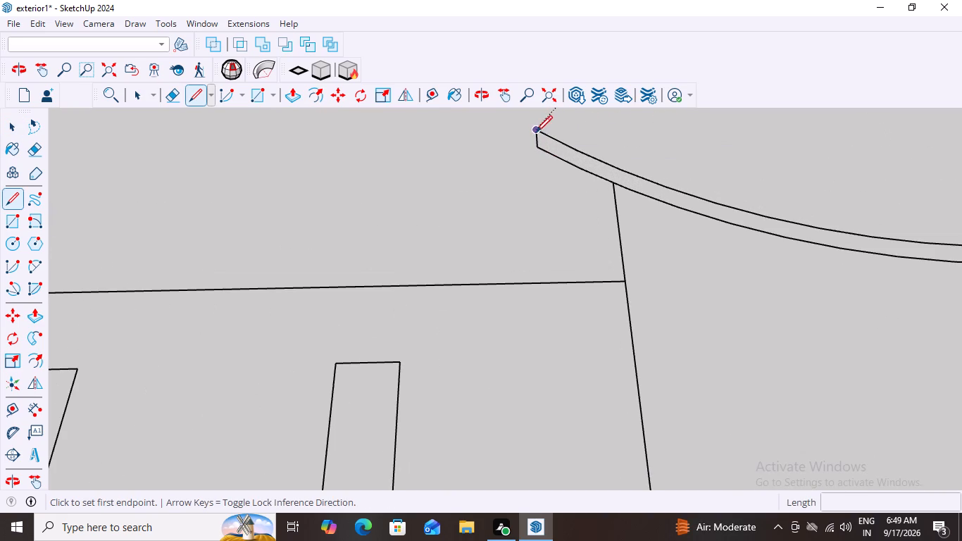
click(536, 131)
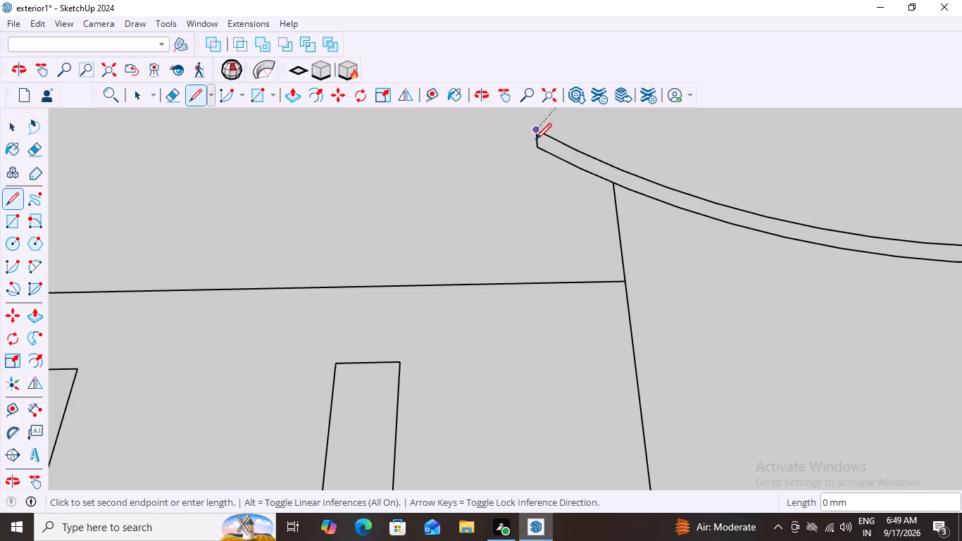
scroll(538, 151, up, 7)
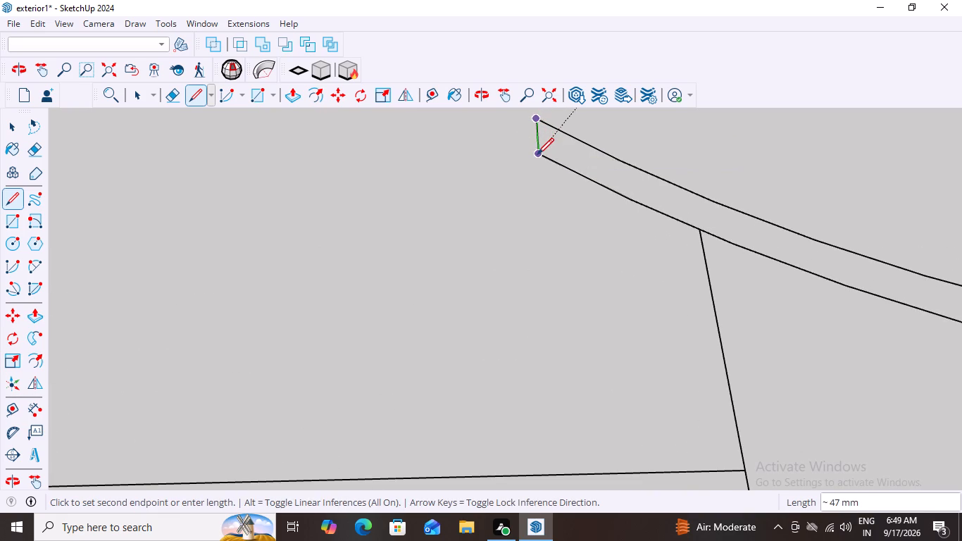
click(537, 156)
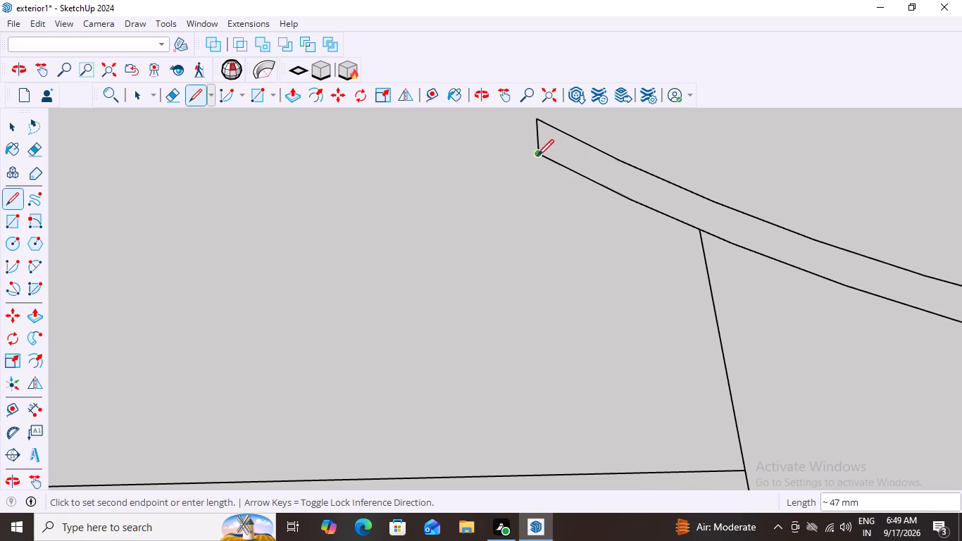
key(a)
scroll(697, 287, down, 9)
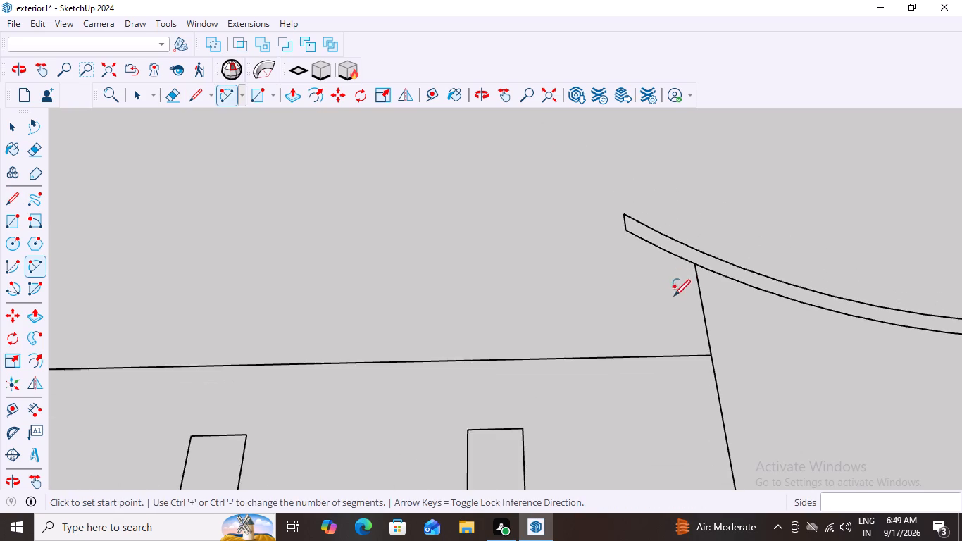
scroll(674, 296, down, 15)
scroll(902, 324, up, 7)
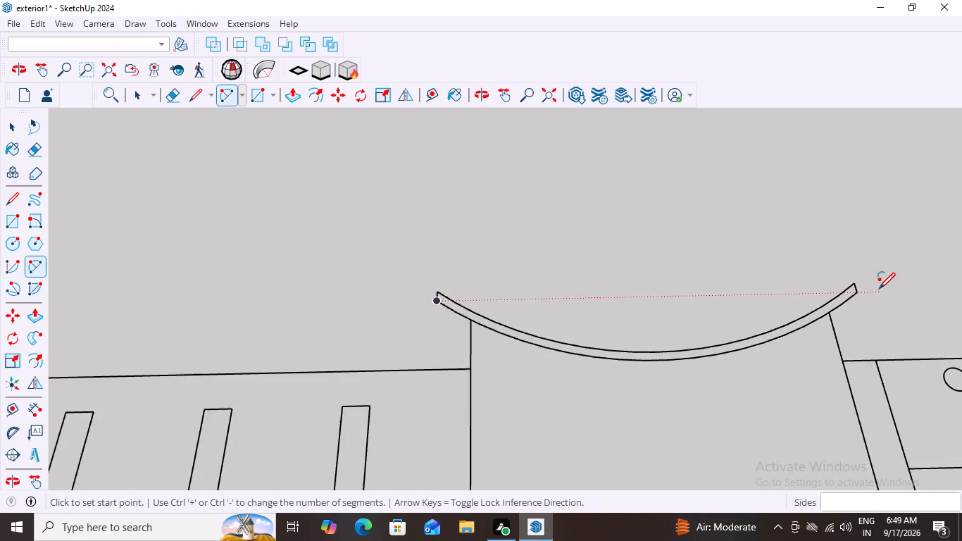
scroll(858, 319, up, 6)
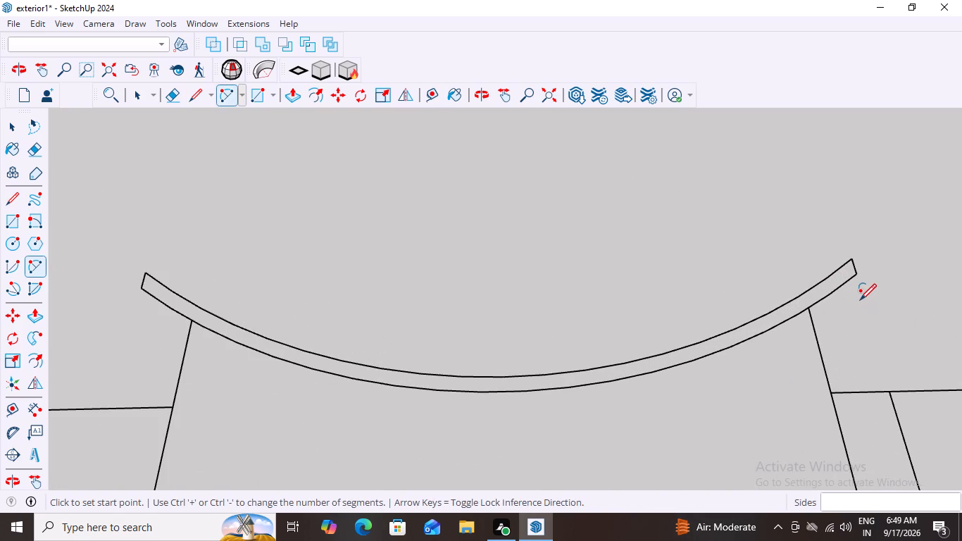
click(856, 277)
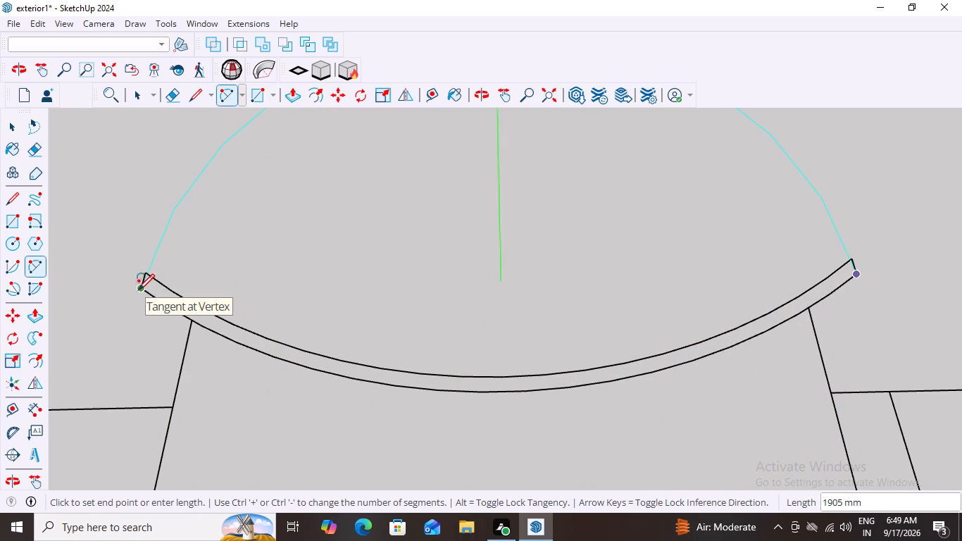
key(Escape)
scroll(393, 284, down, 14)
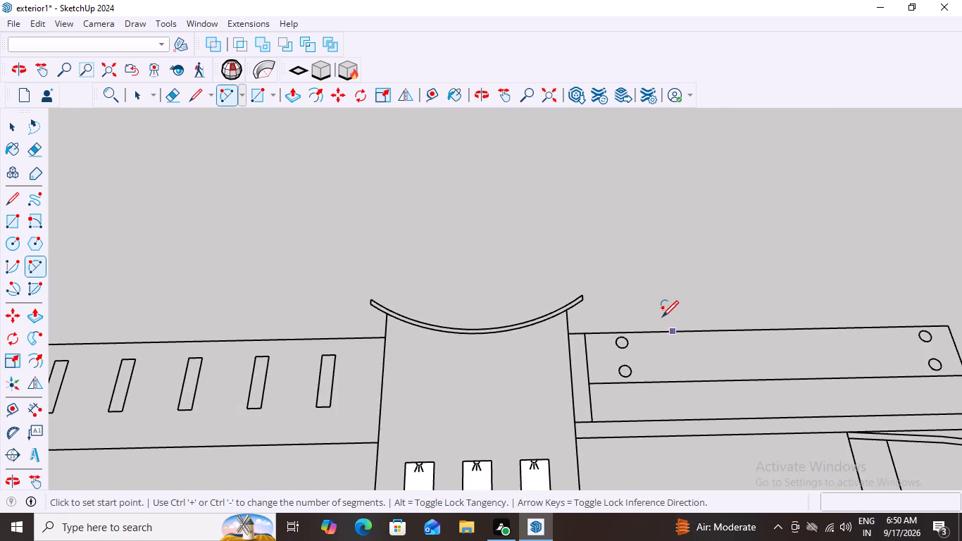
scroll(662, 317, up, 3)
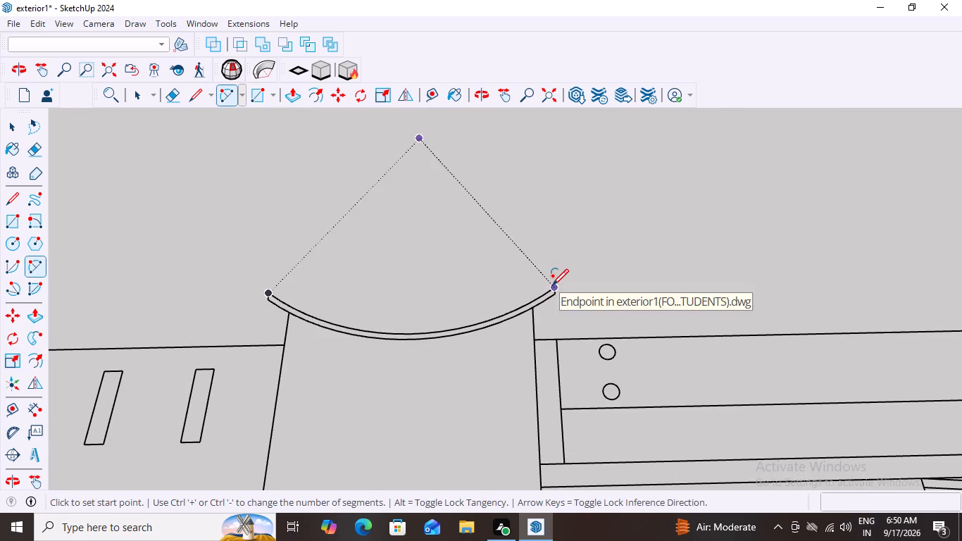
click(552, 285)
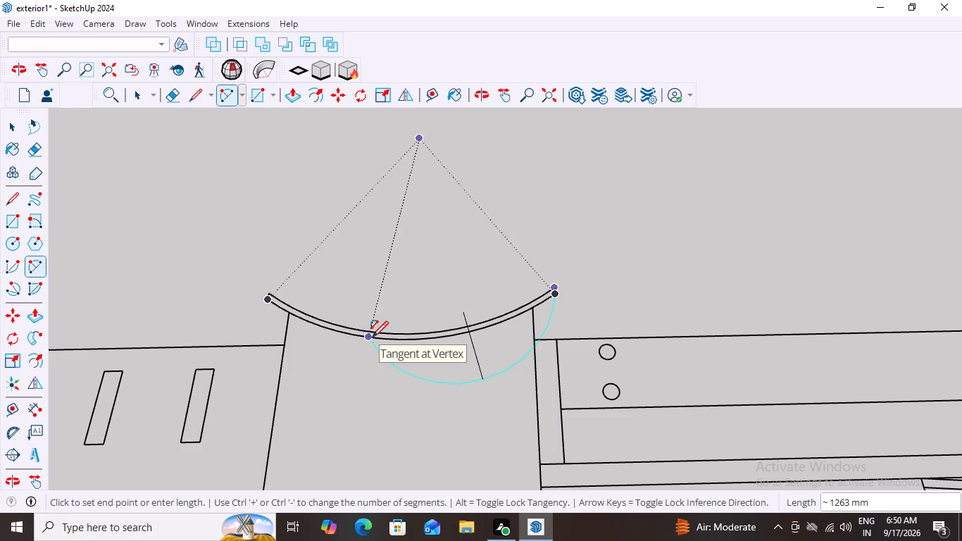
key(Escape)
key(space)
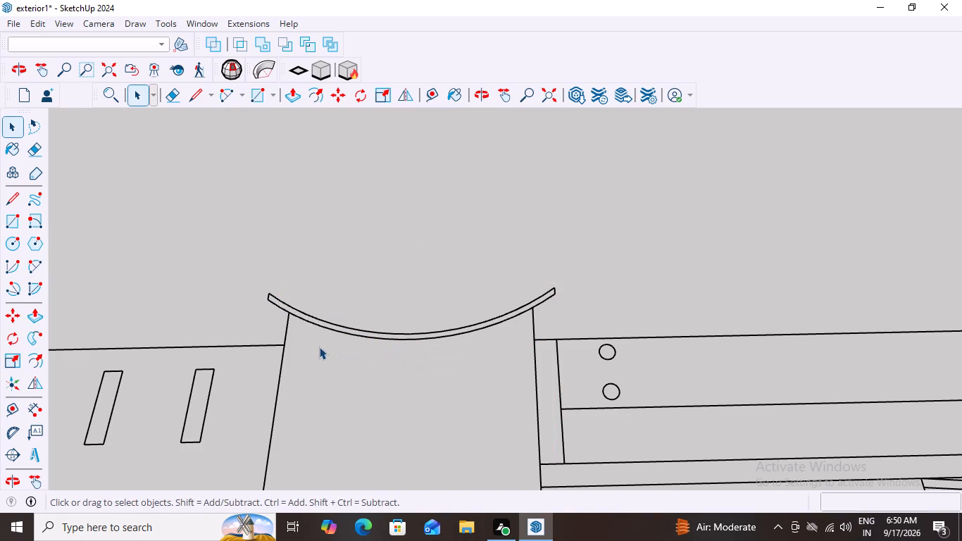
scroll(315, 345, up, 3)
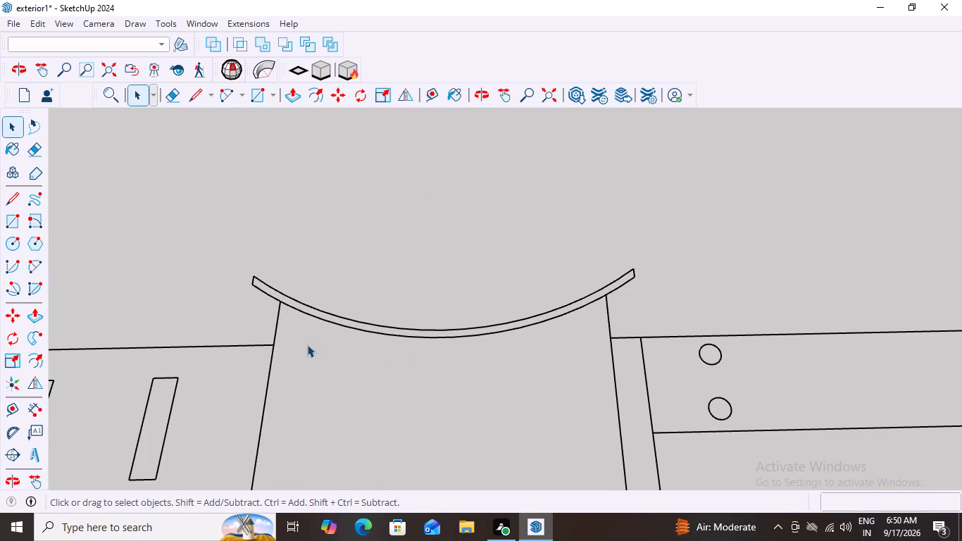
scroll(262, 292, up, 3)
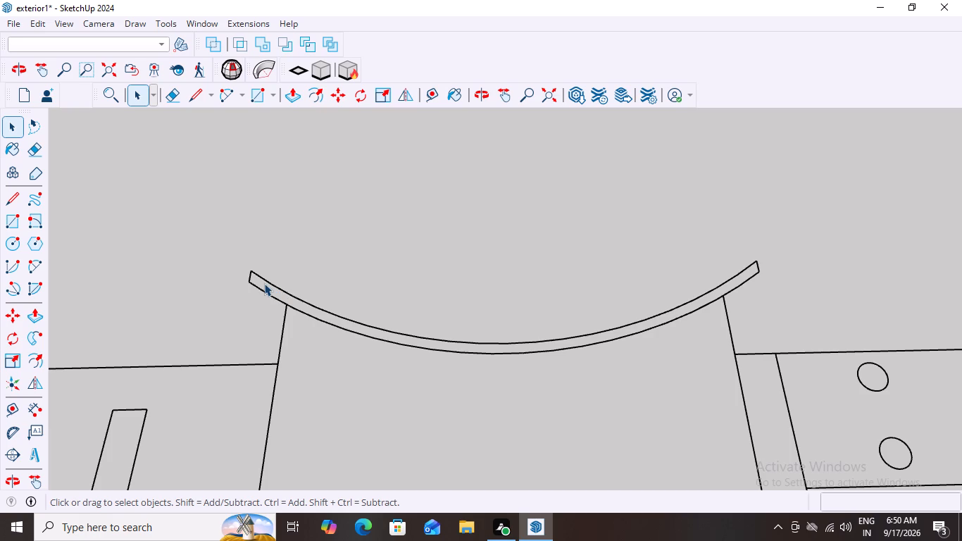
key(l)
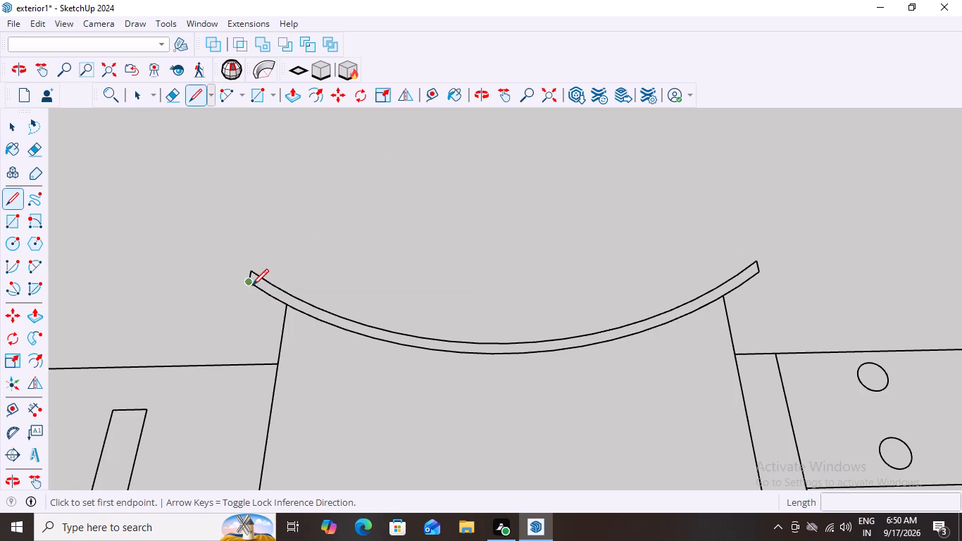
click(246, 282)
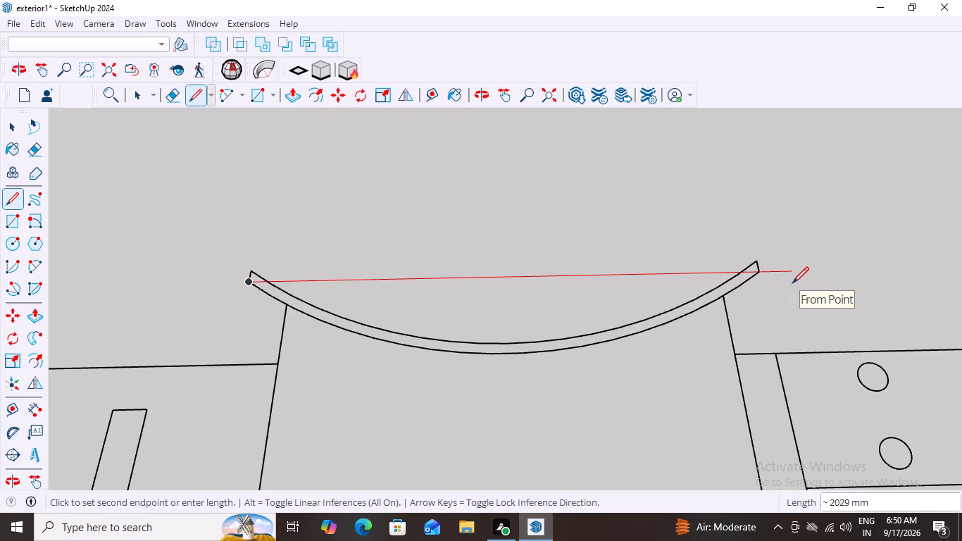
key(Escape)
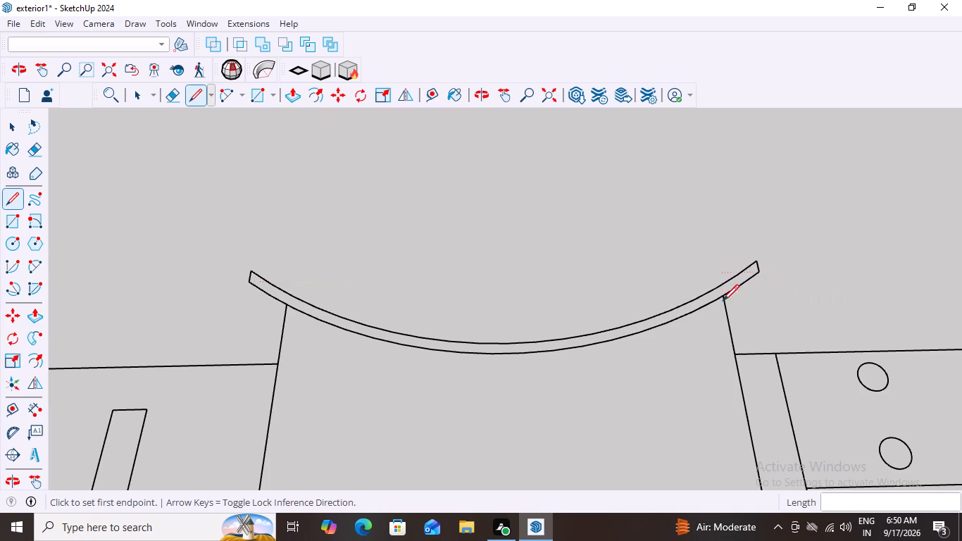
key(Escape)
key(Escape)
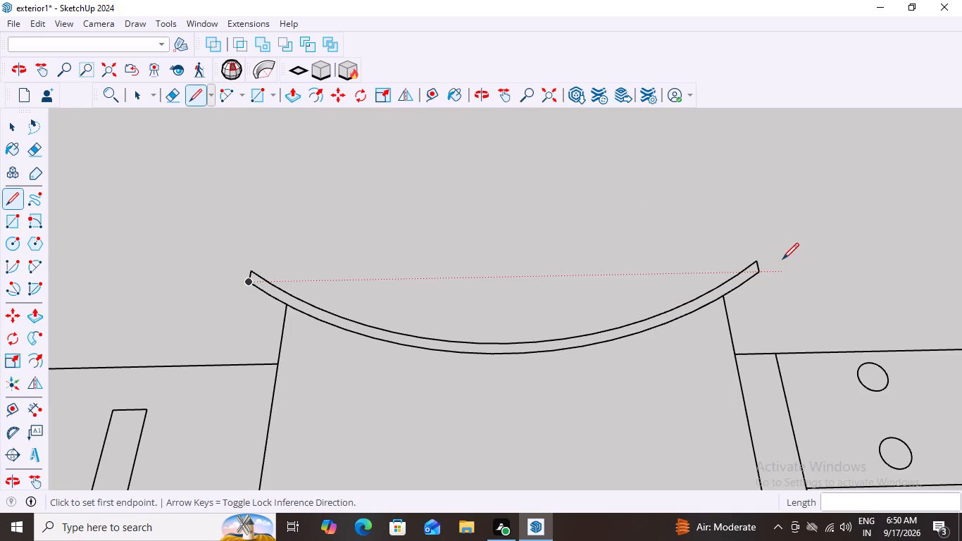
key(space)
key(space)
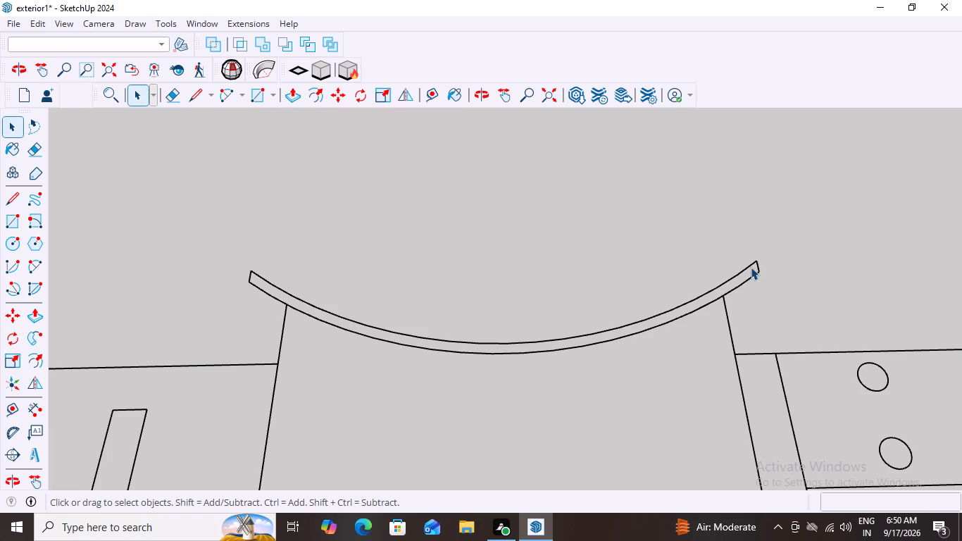
Trace the lower curve of the column's top band with a two-point arc between its lower end corners, bulging about 304 mm.
key(a)
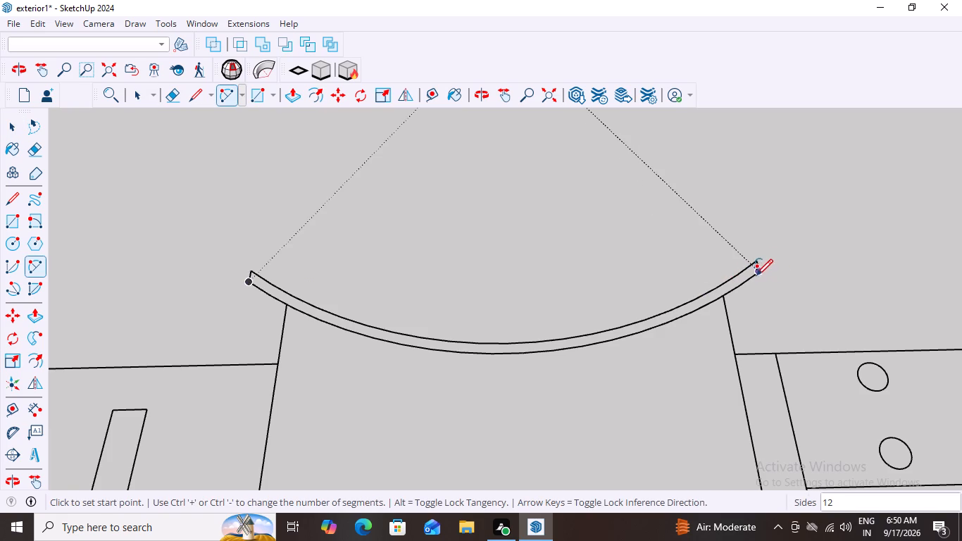
click(757, 272)
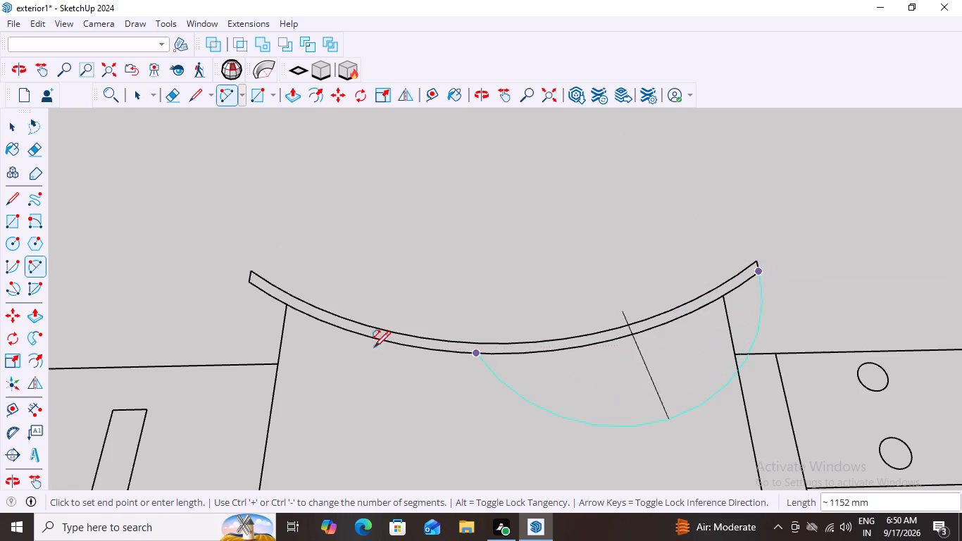
click(248, 284)
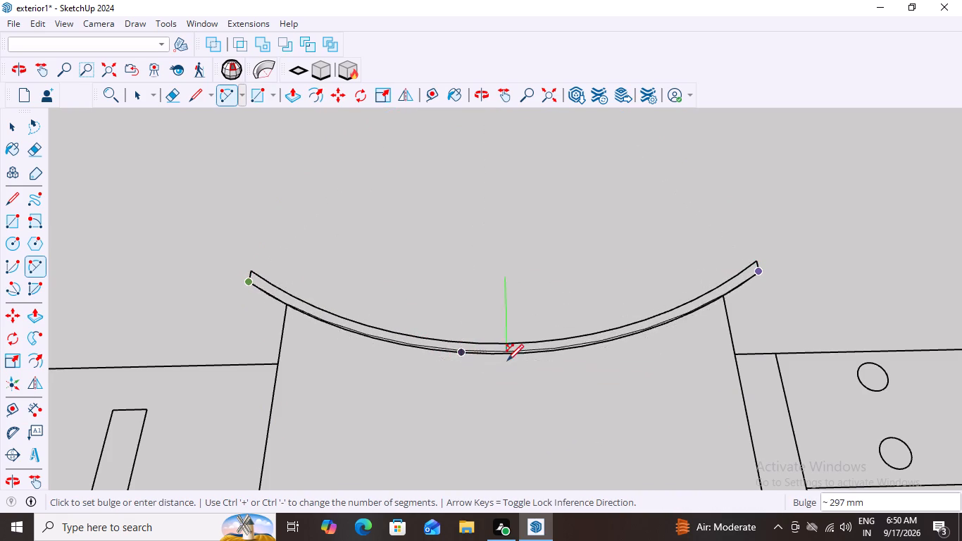
scroll(501, 358, up, 5)
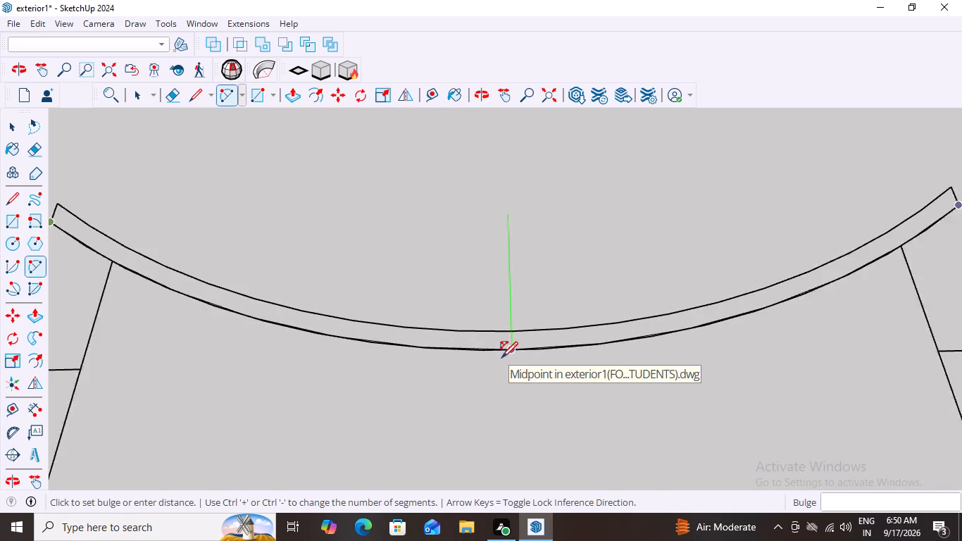
scroll(501, 358, up, 2)
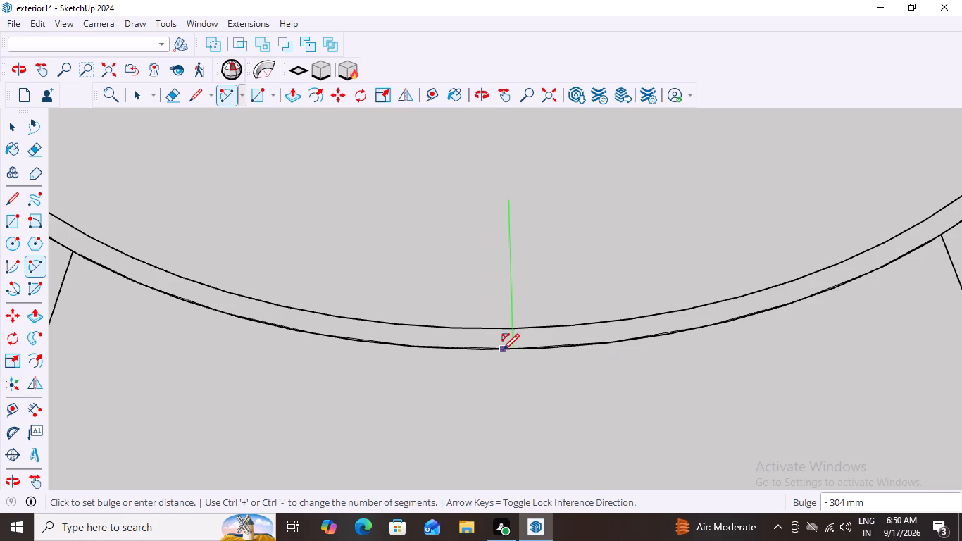
click(503, 350)
scroll(513, 399, down, 10)
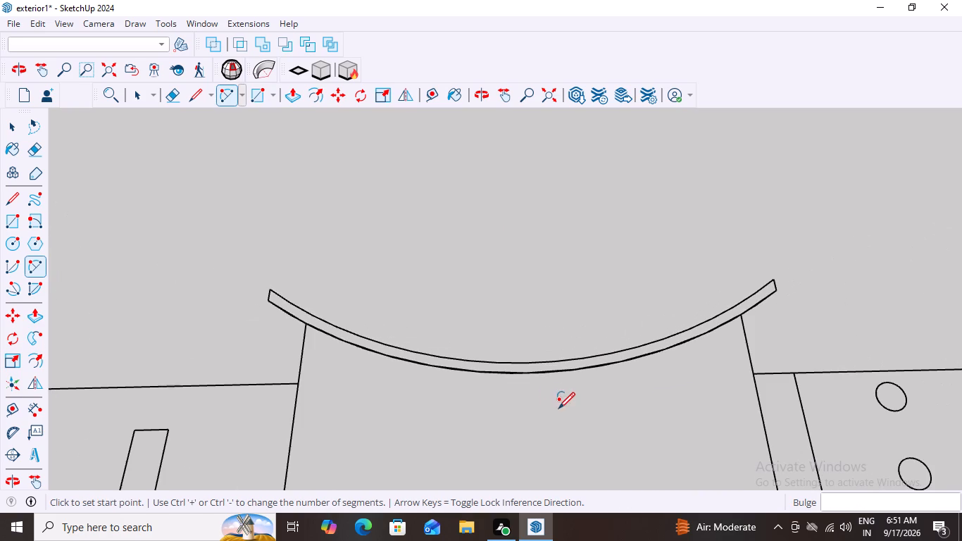
Trace the upper curve of the column's top band with a two-point arc between its upper end corners, bulging about 312 mm.
scroll(265, 302, up, 8)
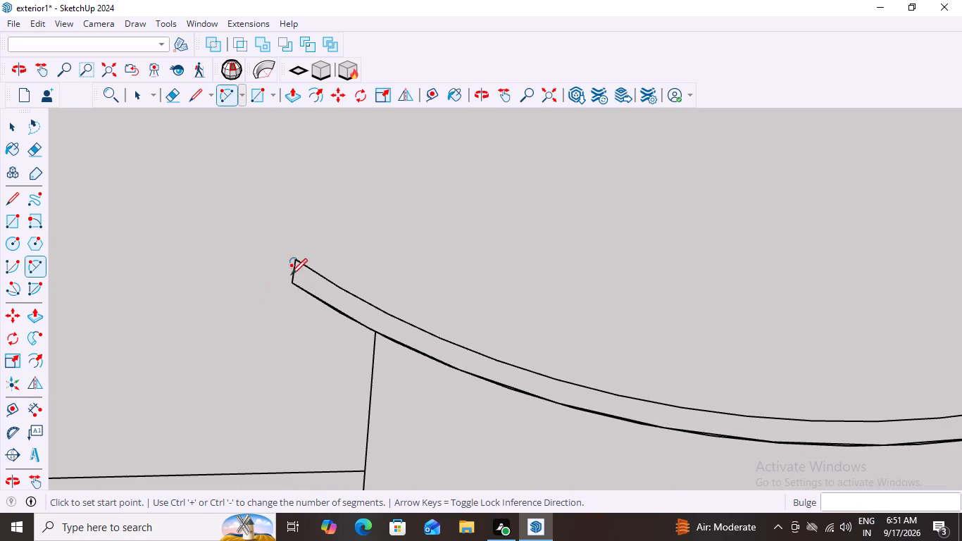
click(296, 258)
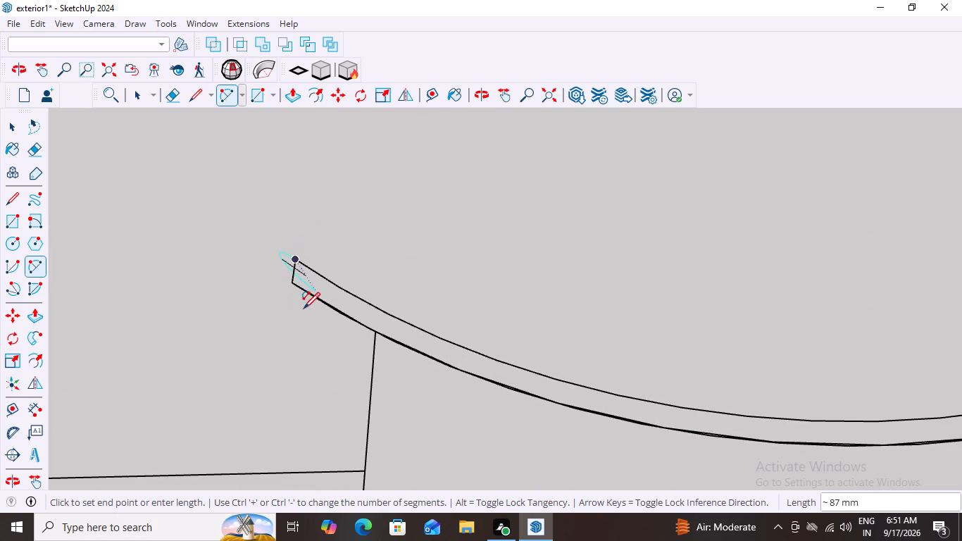
scroll(305, 313, down, 14)
scroll(625, 330, up, 7)
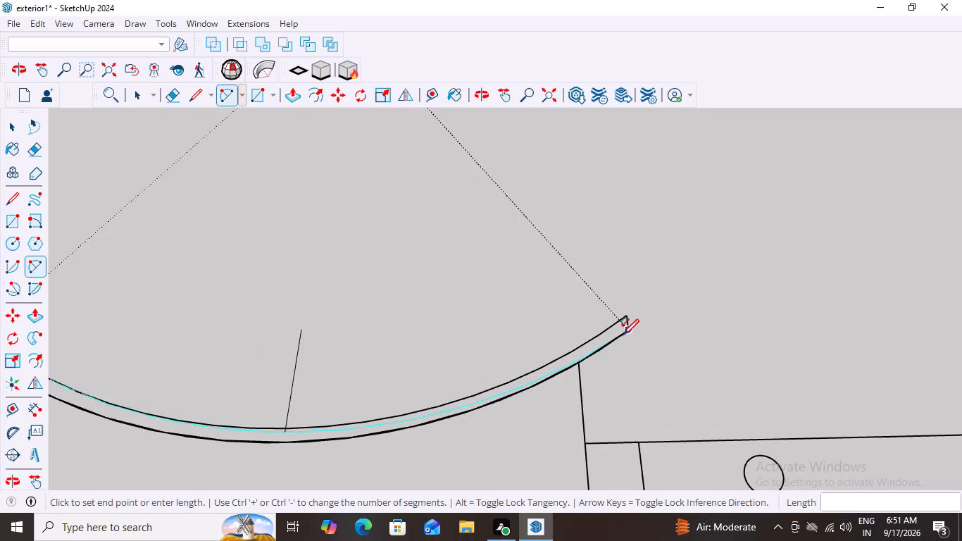
click(625, 316)
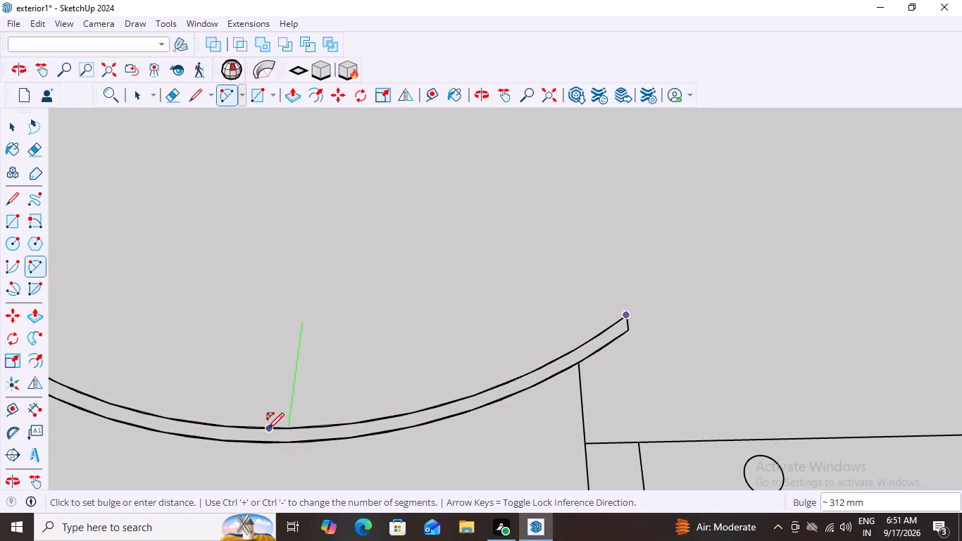
click(268, 429)
scroll(480, 343, down, 8)
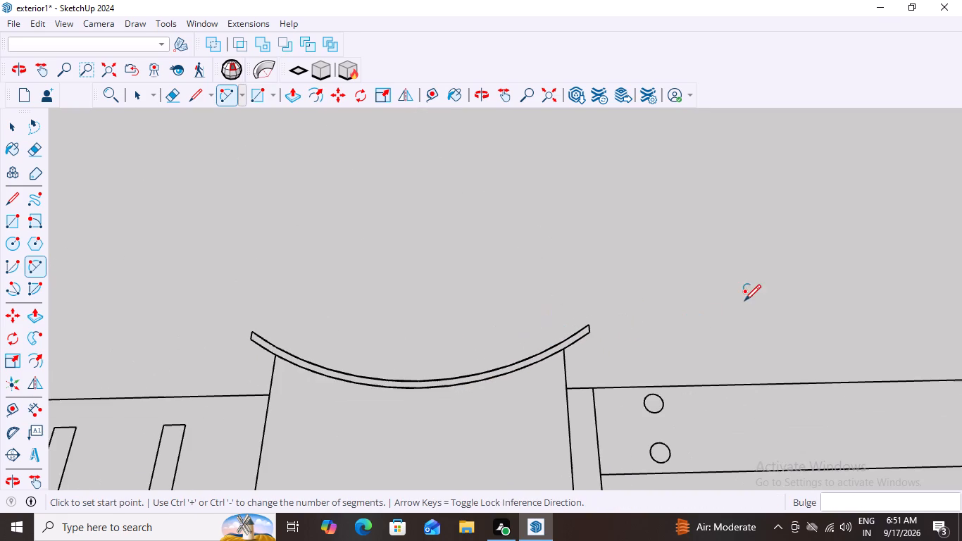
scroll(332, 408, up, 7)
key(space)
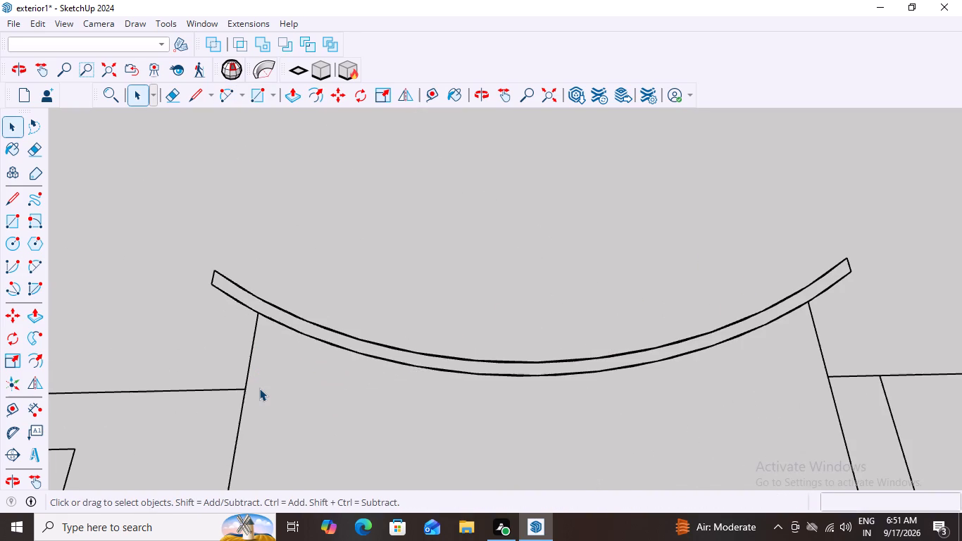
Close the column's curved top band by tracing both short end edges with lines about 47 mm long.
key(l)
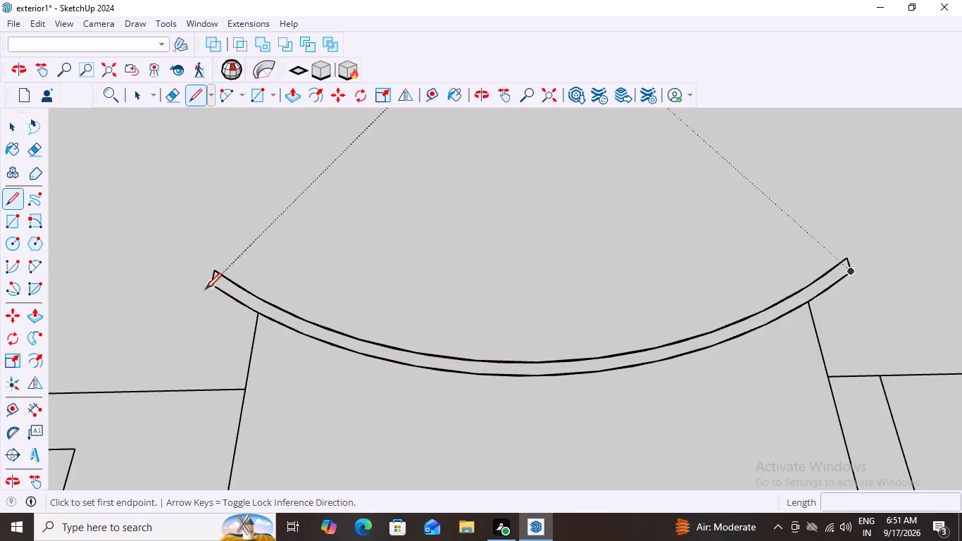
scroll(211, 288, up, 8)
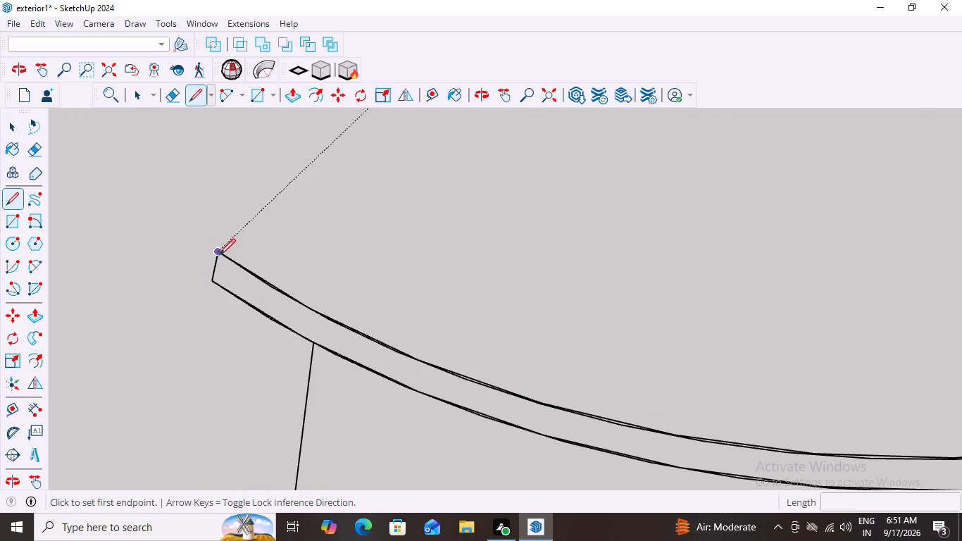
click(211, 281)
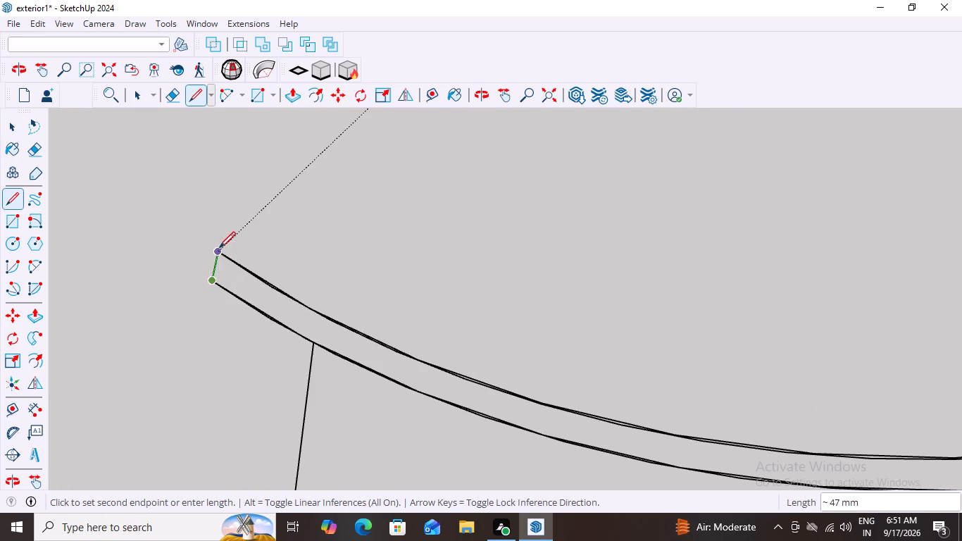
click(216, 255)
scroll(232, 339, down, 14)
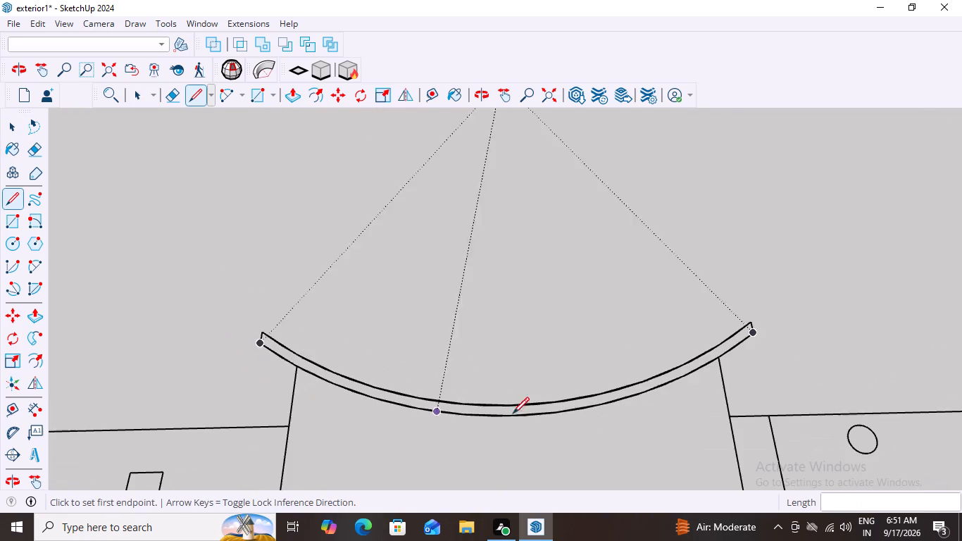
scroll(894, 358, up, 6)
scroll(718, 325, up, 3)
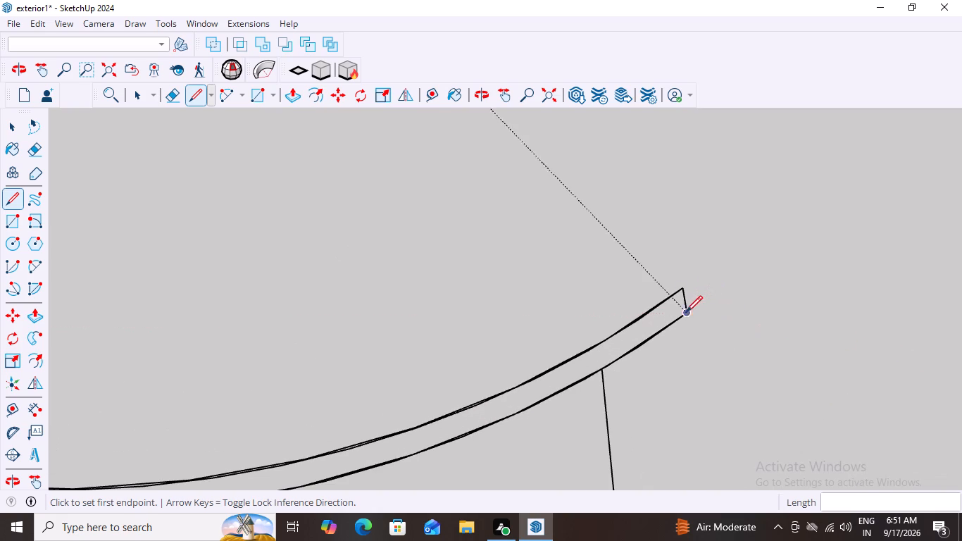
click(684, 316)
click(682, 291)
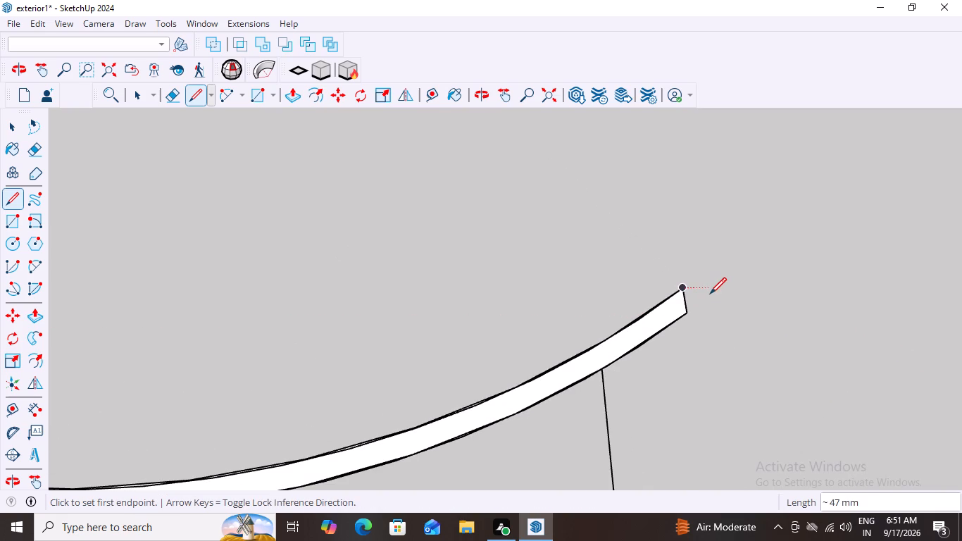
key(space)
Make the curved top band's face and edges into a group.
scroll(729, 307, down, 10)
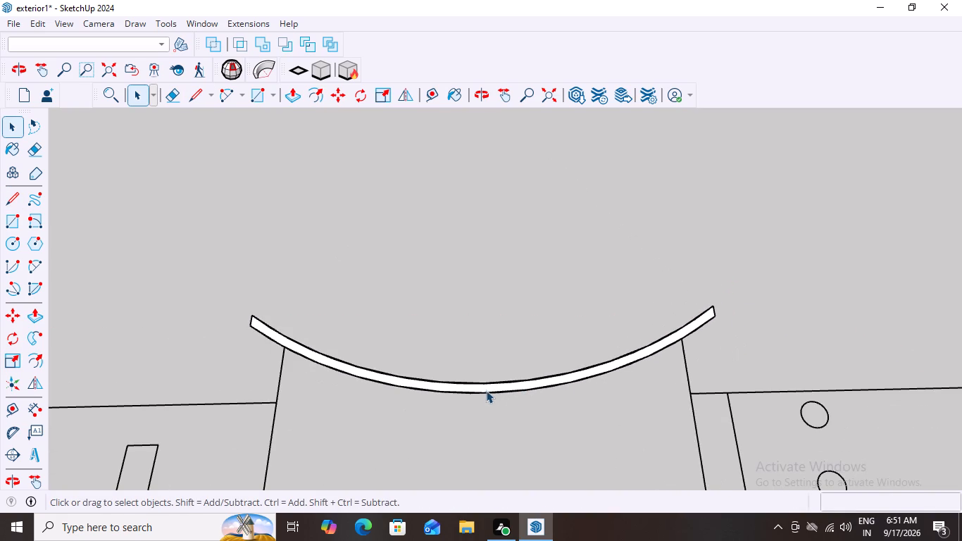
triple_click(486, 385)
triple_click(486, 385)
click(486, 385)
scroll(525, 389, up, 3)
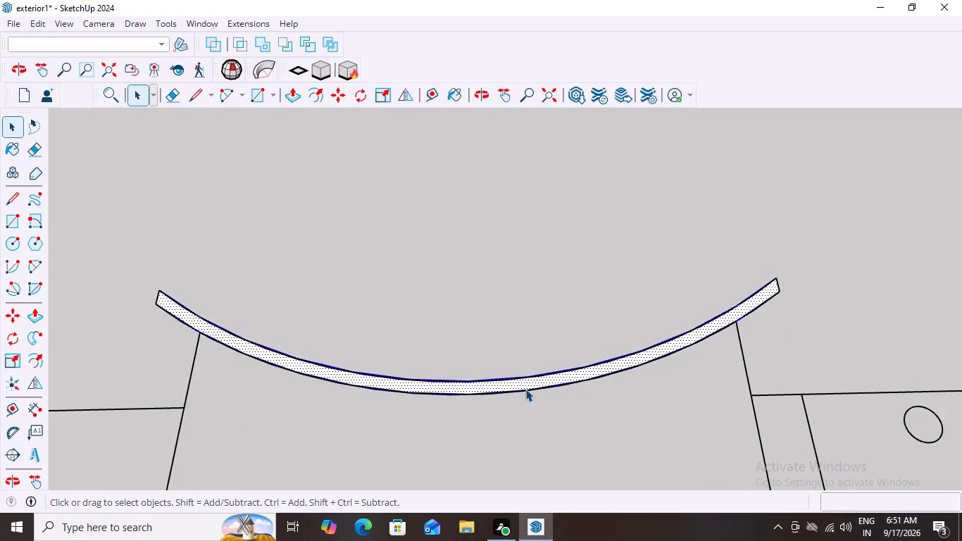
scroll(525, 388, up, 2)
triple_click(526, 378)
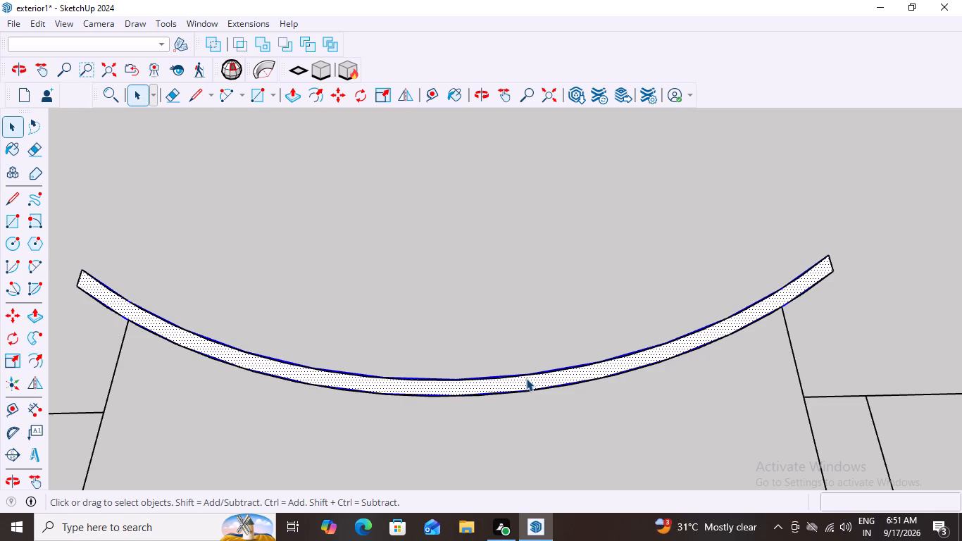
right_click(526, 378)
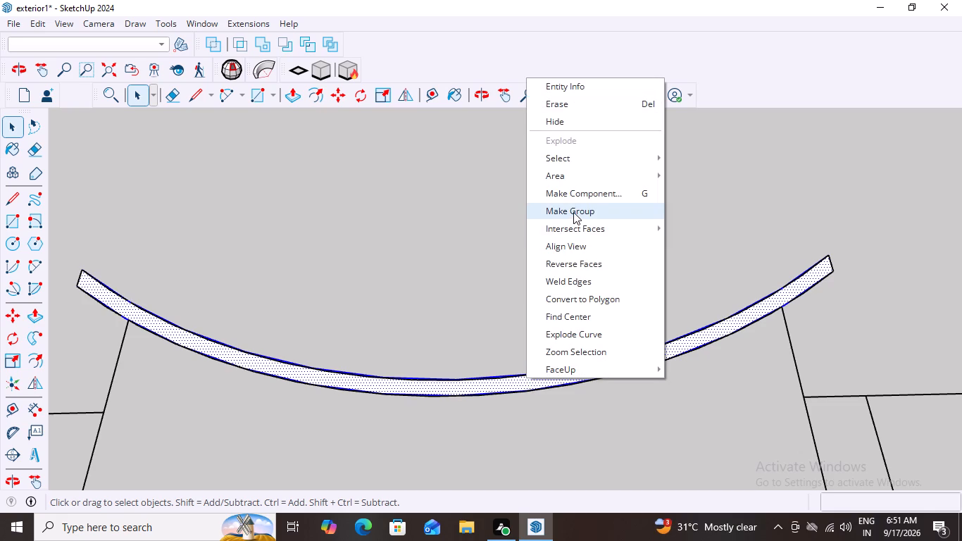
click(573, 212)
scroll(544, 373, down, 2)
double_click(506, 381)
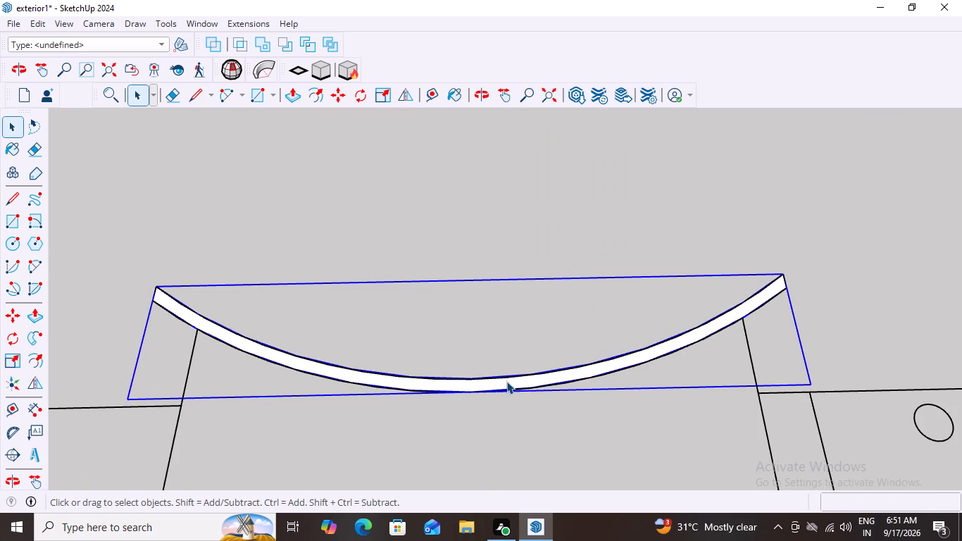
click(506, 381)
click(506, 381)
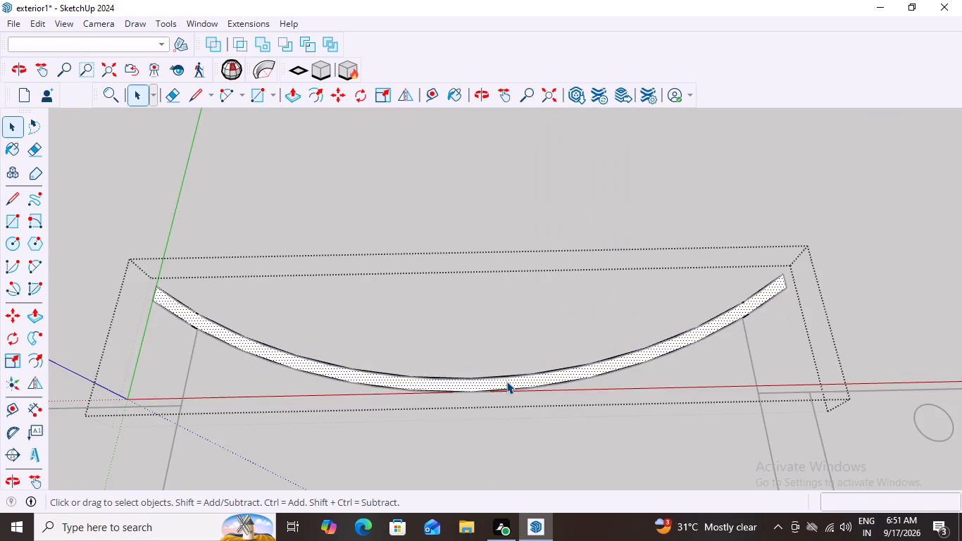
scroll(505, 385, down, 9)
click(570, 229)
Trace the column's left side on the elevation drawing with a line about 4343 mm long, from the curved band down to the ground line.
scroll(525, 352, down, 3)
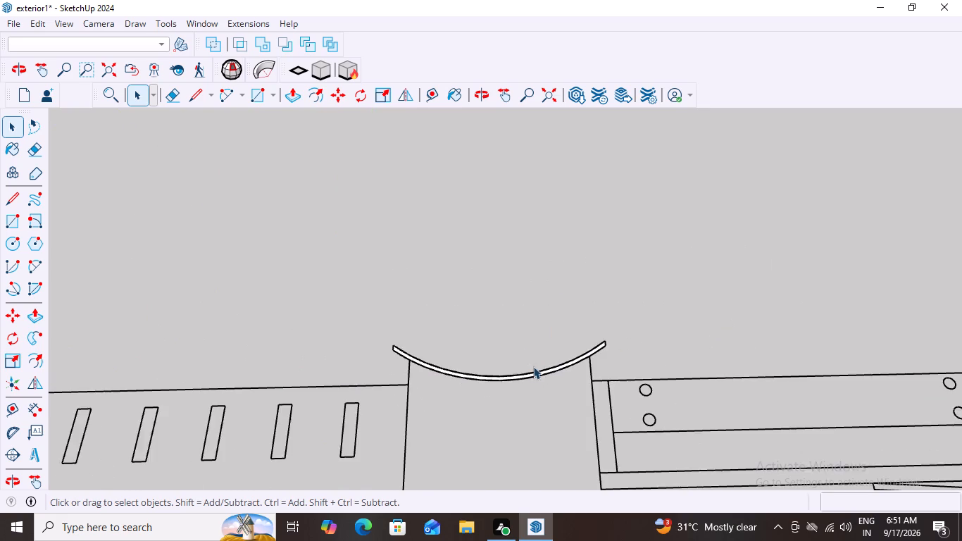
scroll(533, 366, down, 11)
scroll(529, 415, down, 11)
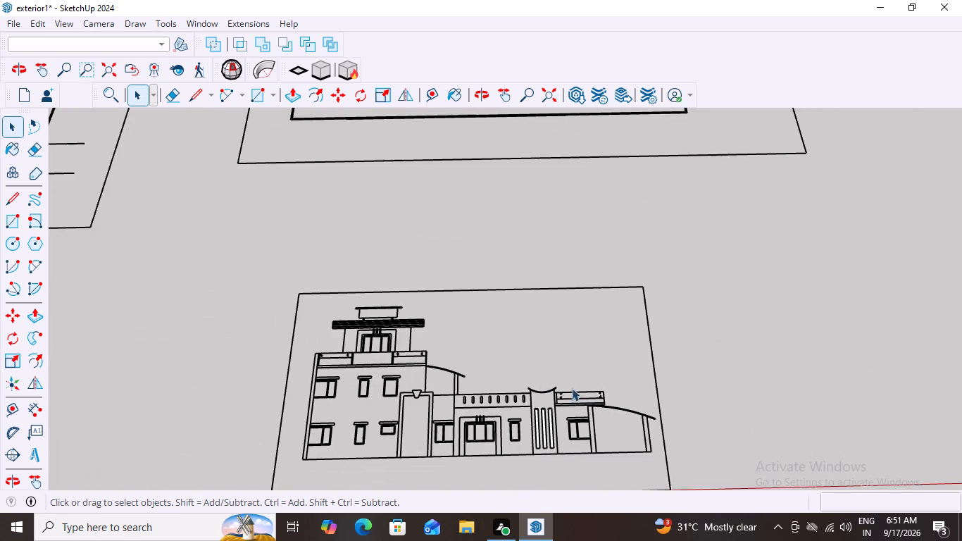
middle_drag(583, 370, 603, 354)
scroll(571, 466, up, 17)
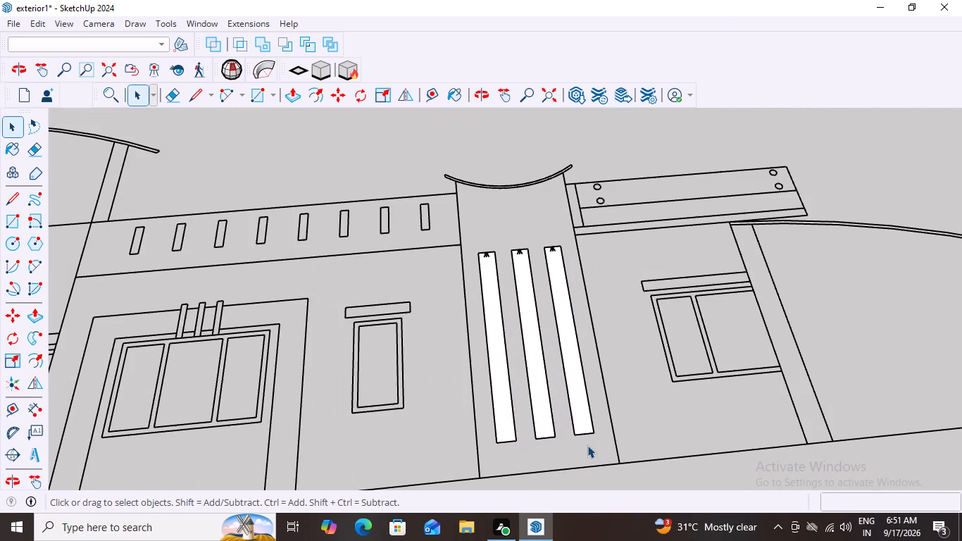
middle_drag(582, 444, 550, 366)
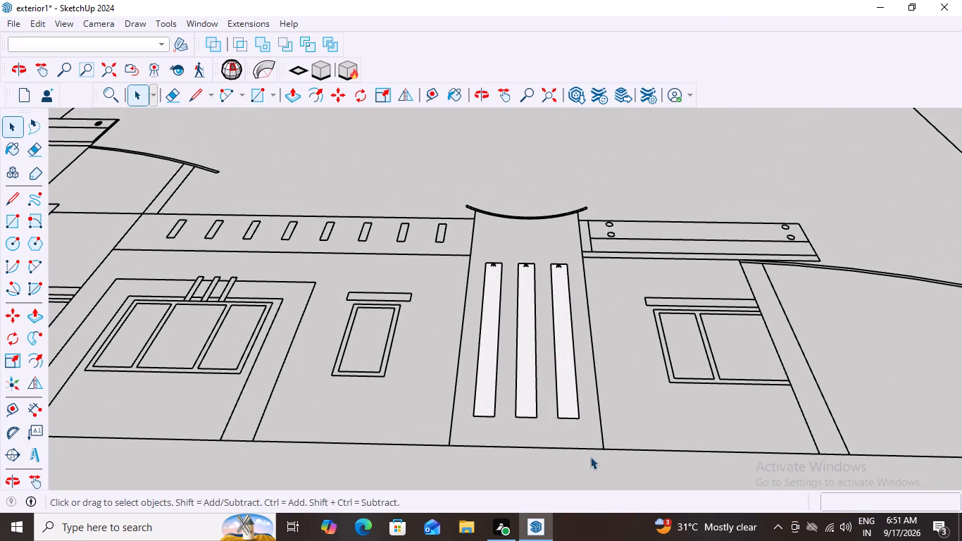
middle_drag(518, 423, 509, 466)
middle_drag(481, 460, 489, 465)
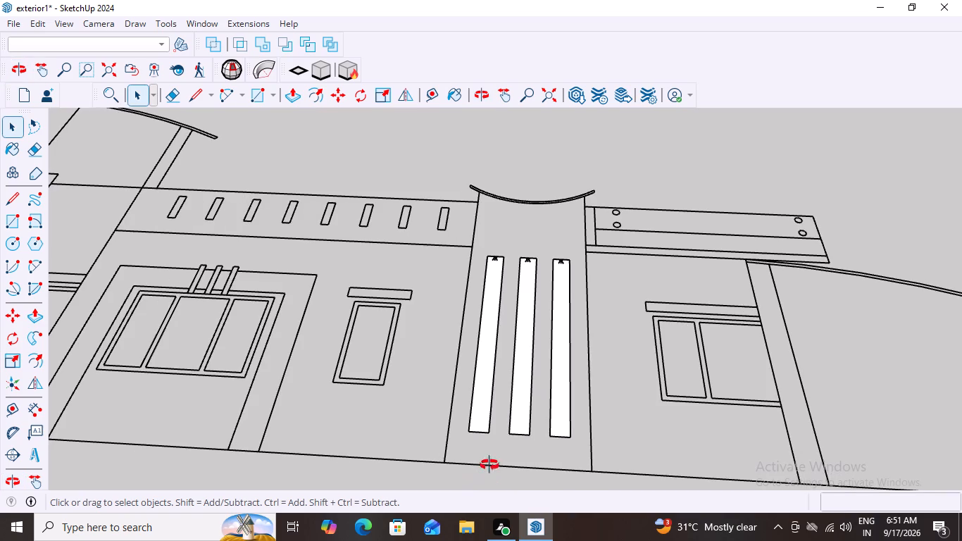
middle_drag(489, 465, 498, 470)
scroll(485, 476, up, 2)
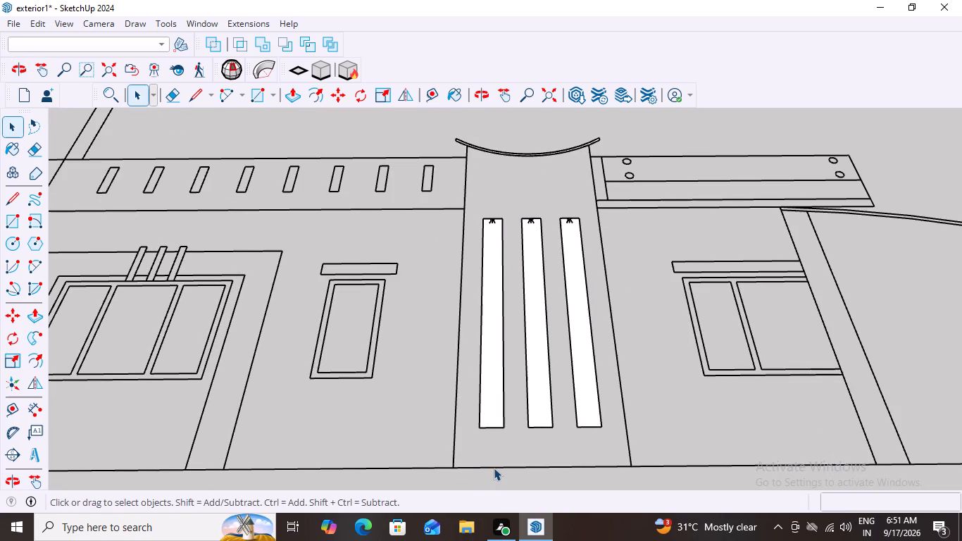
key(l)
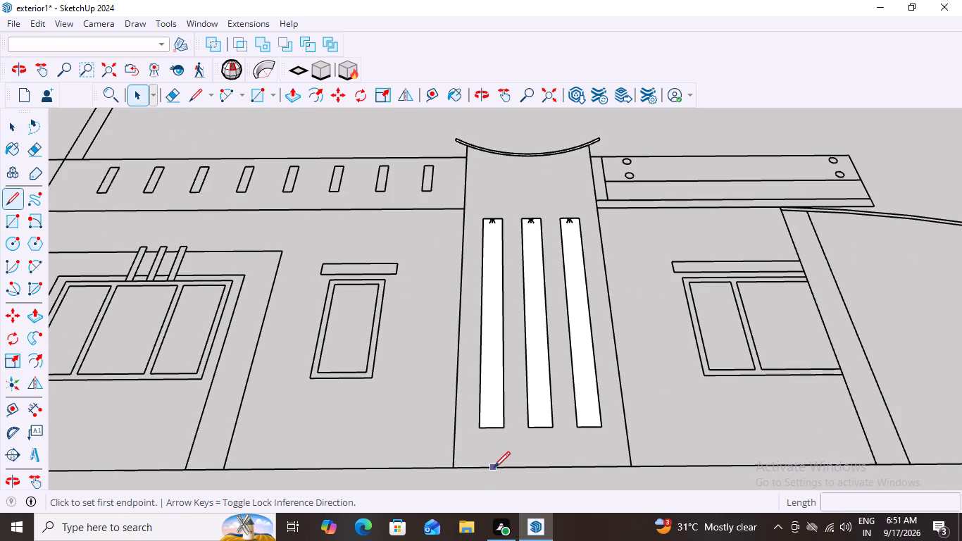
scroll(457, 148, up, 9)
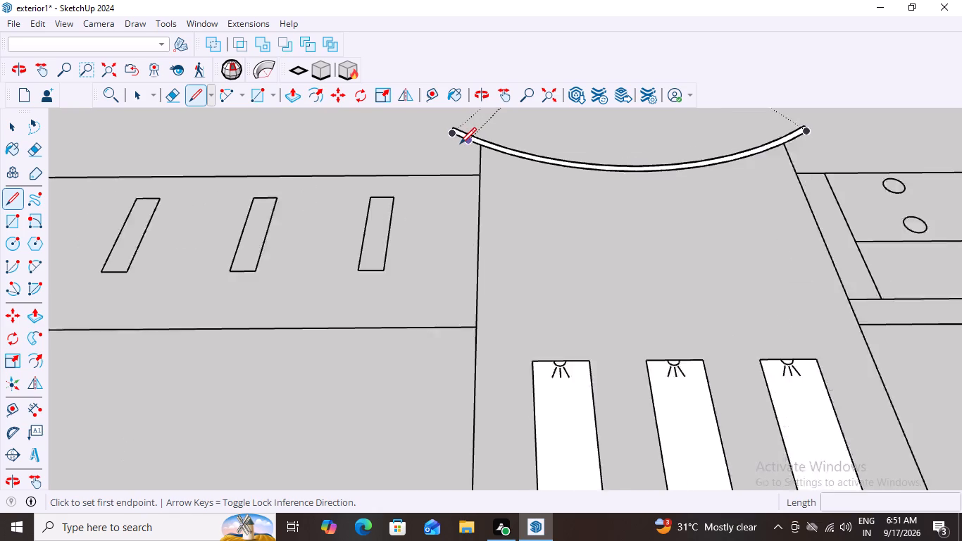
scroll(460, 144, up, 1)
drag(482, 147, 482, 153)
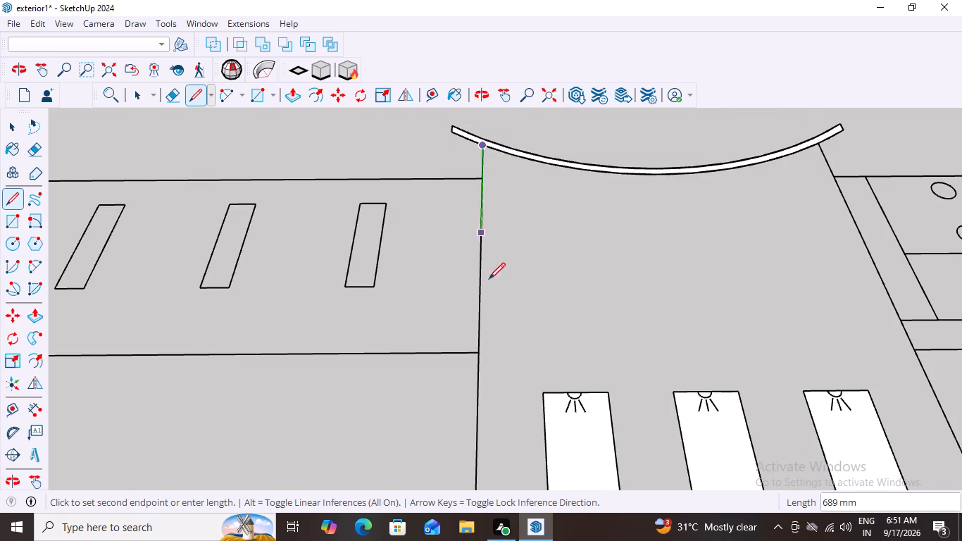
scroll(490, 290, down, 20)
scroll(490, 290, down, 7)
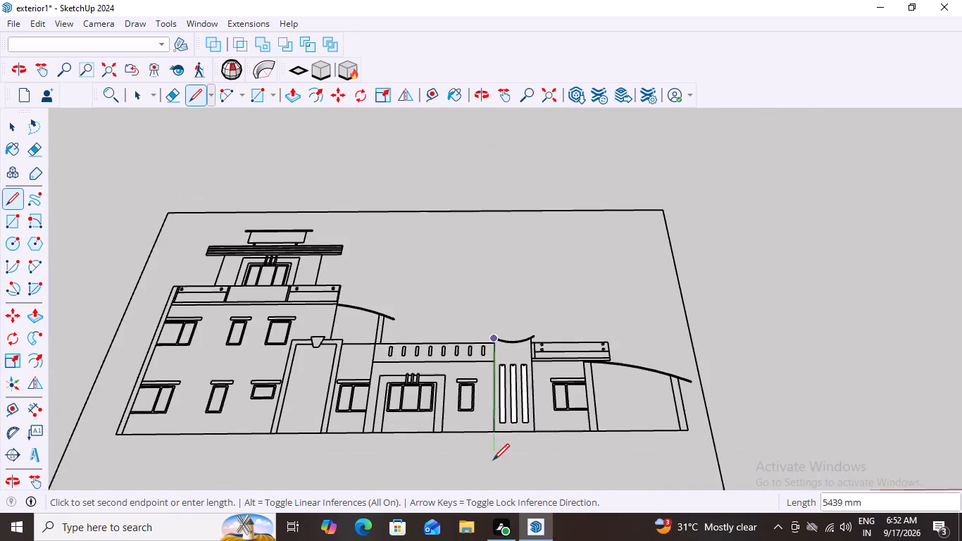
scroll(493, 460, up, 19)
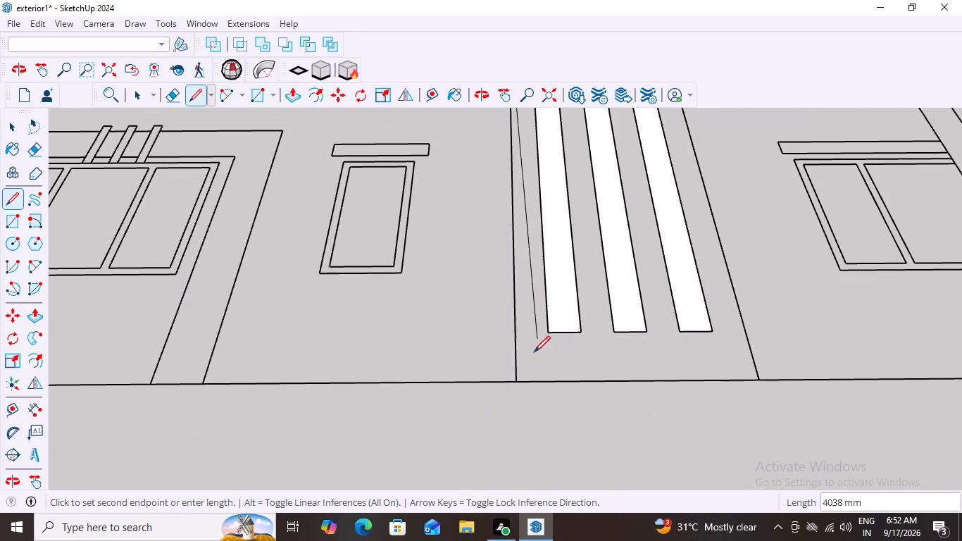
click(514, 383)
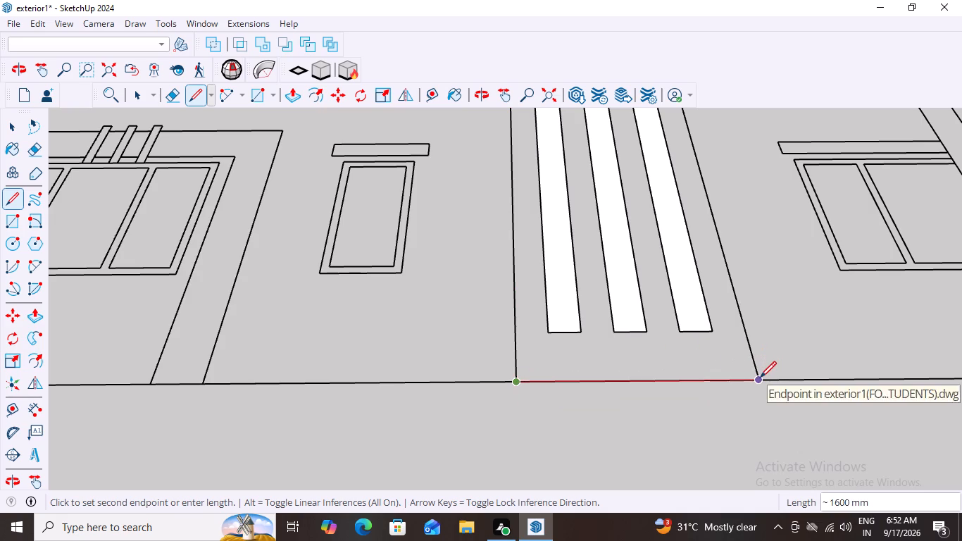
Complete the column's outline with a base line of about 1600 mm, the right side, and a straight top line of about 1600 mm.
click(760, 378)
scroll(760, 380, down, 12)
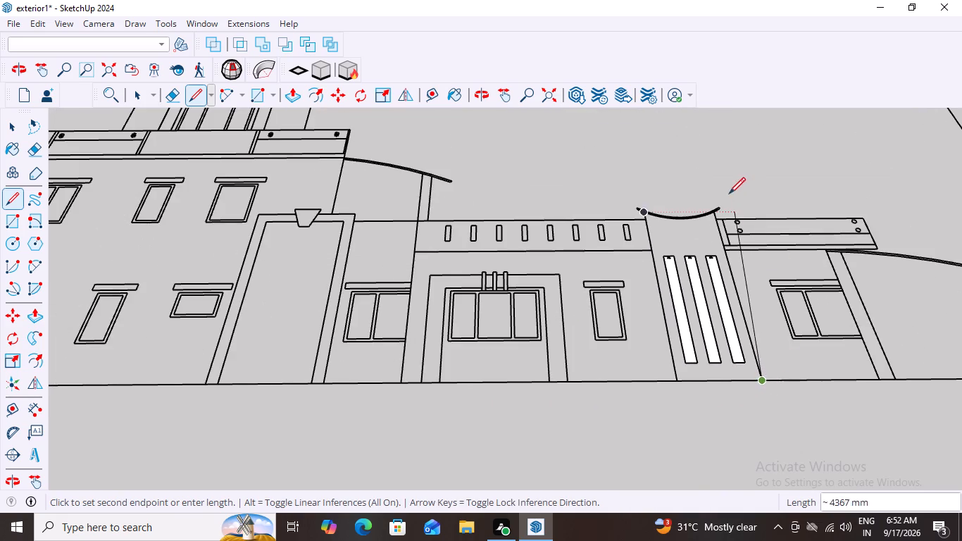
scroll(728, 194, up, 13)
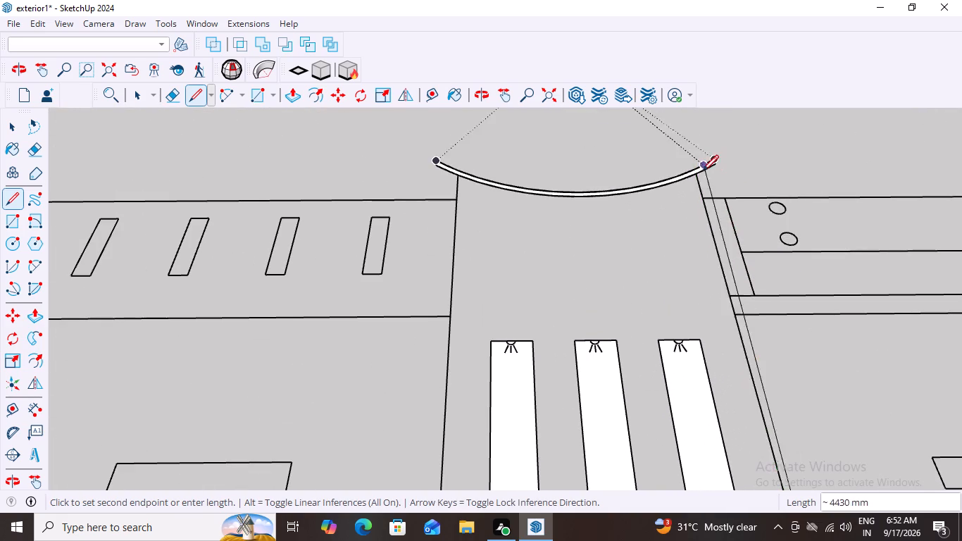
click(696, 175)
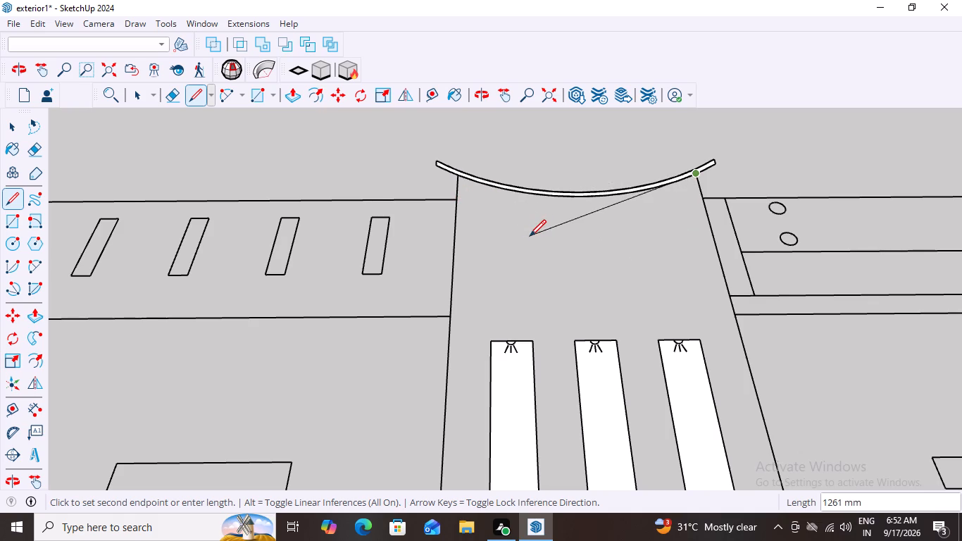
click(458, 175)
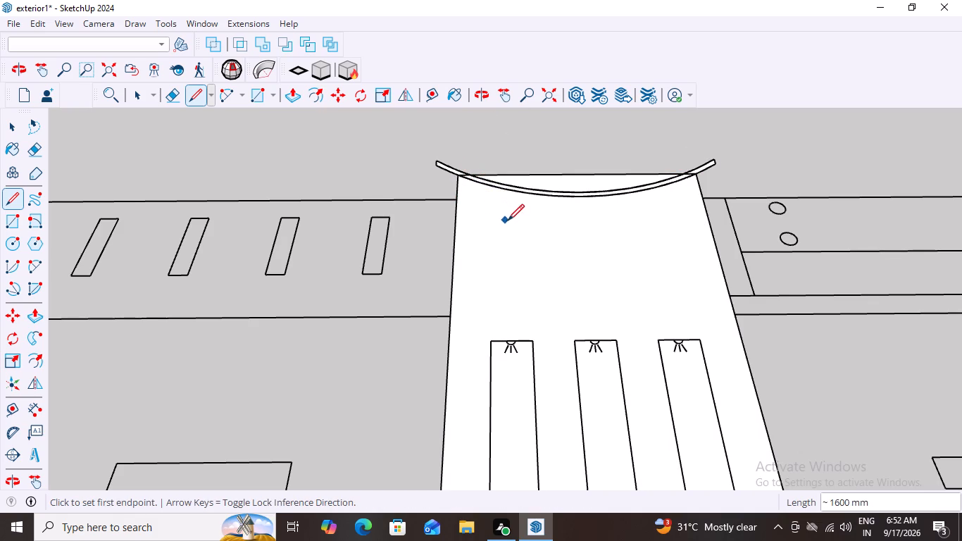
key(space)
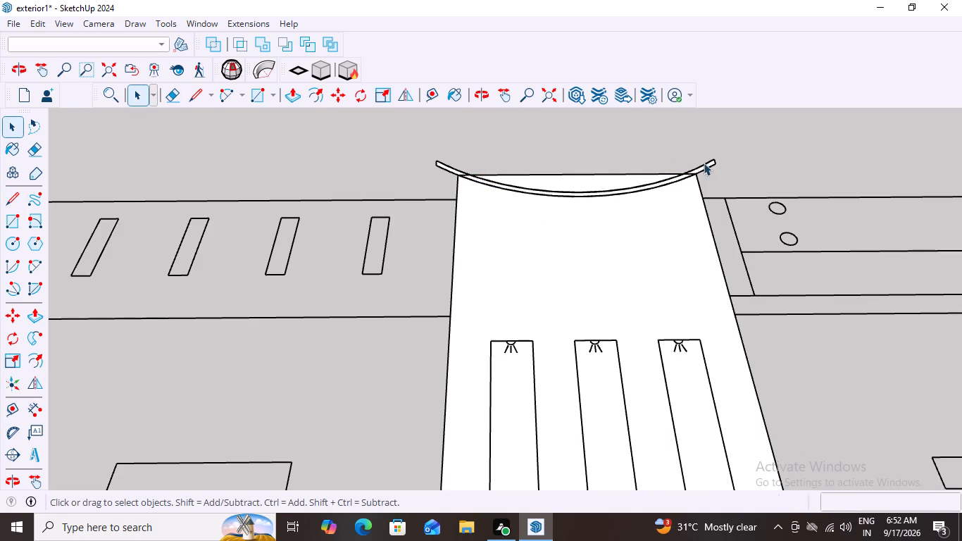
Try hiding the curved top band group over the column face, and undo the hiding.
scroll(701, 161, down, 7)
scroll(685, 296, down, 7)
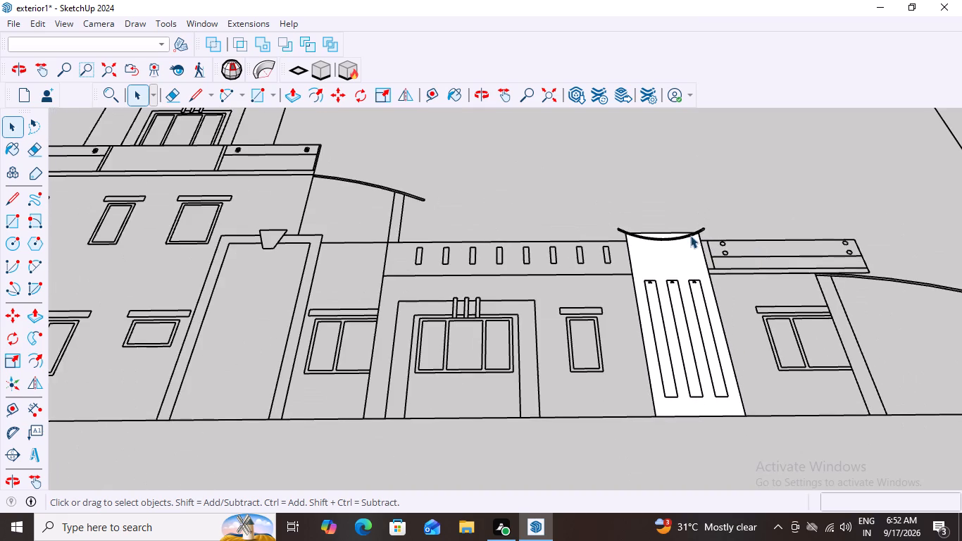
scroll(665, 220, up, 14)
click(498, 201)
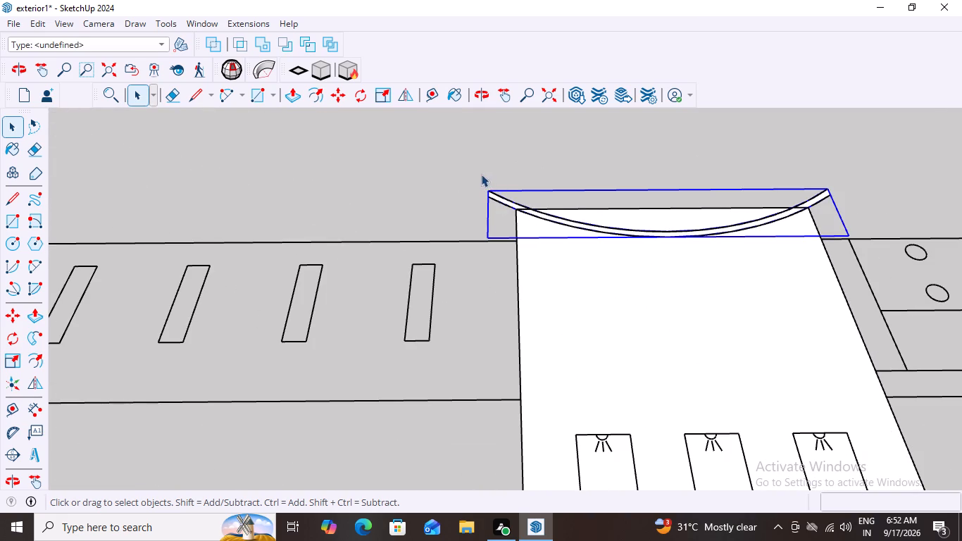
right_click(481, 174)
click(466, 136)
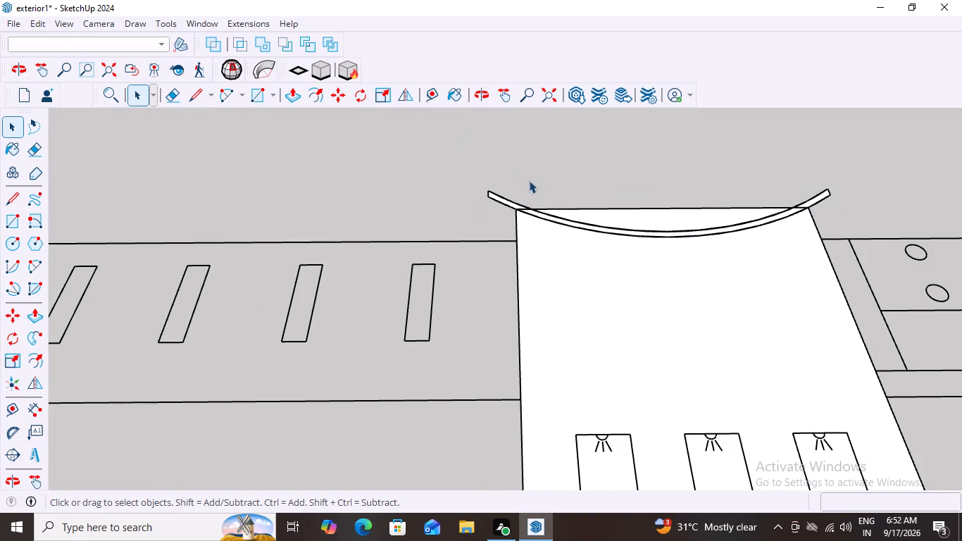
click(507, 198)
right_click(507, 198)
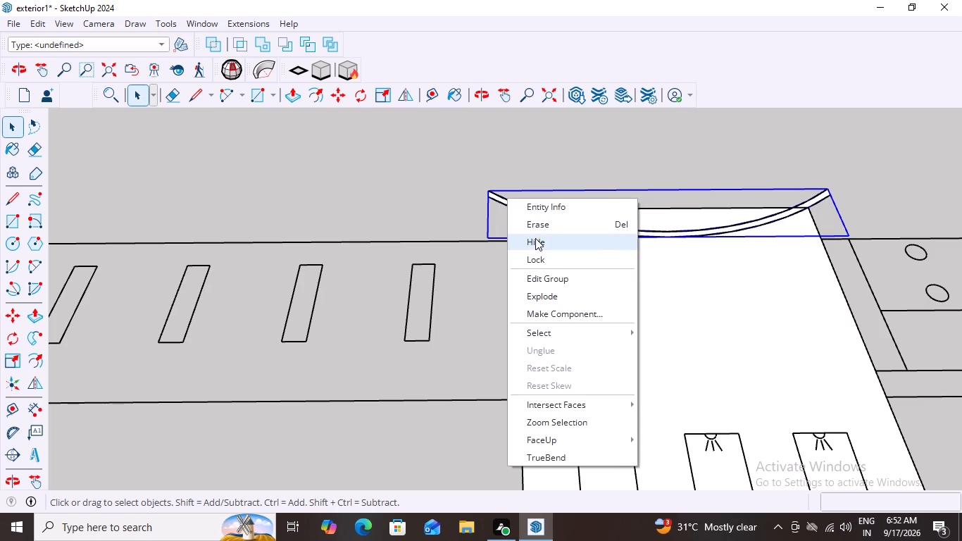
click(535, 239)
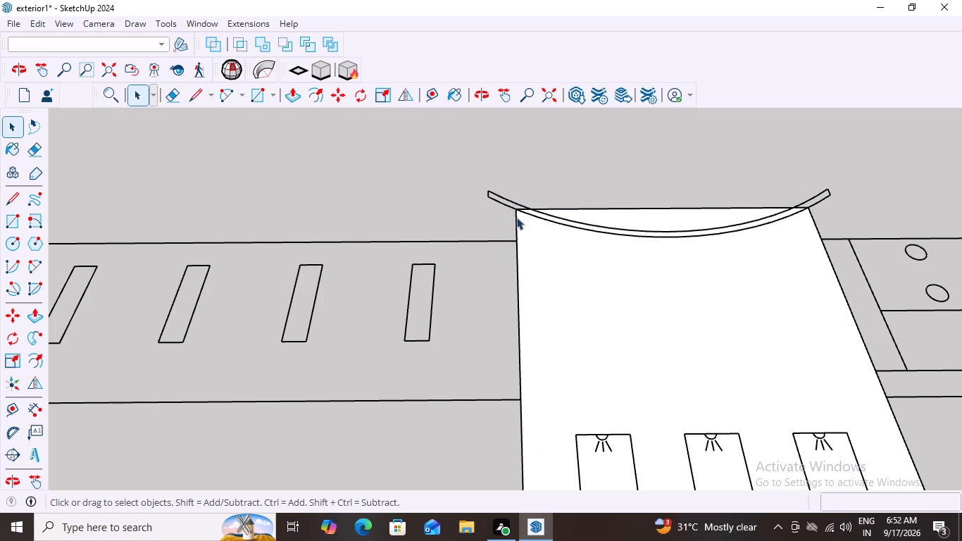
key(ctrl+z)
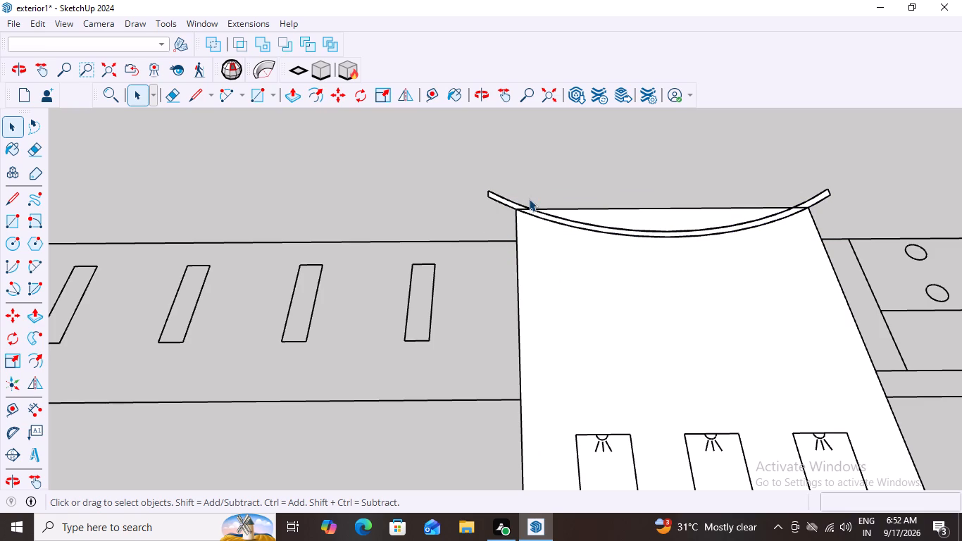
Hide the curved top band group lying over the column face.
click(600, 273)
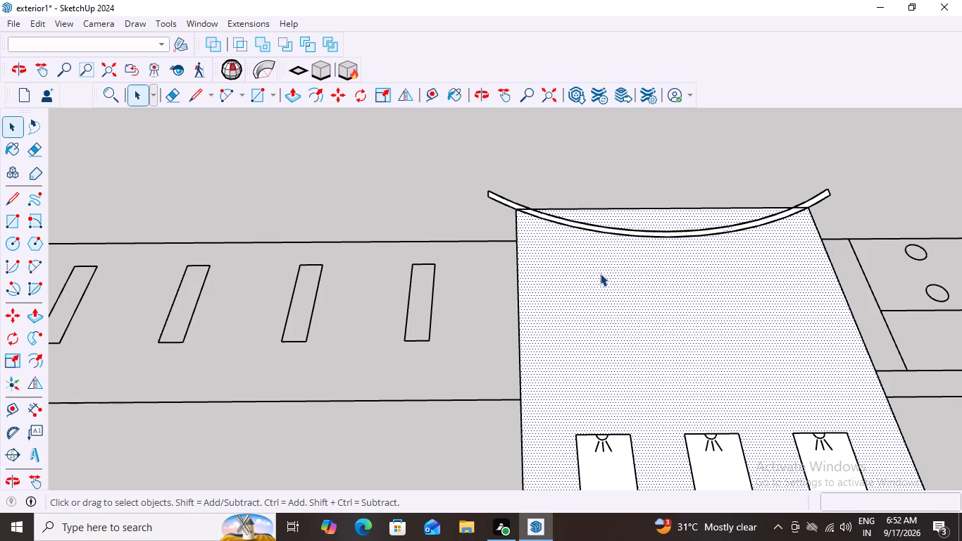
click(611, 226)
right_click(611, 226)
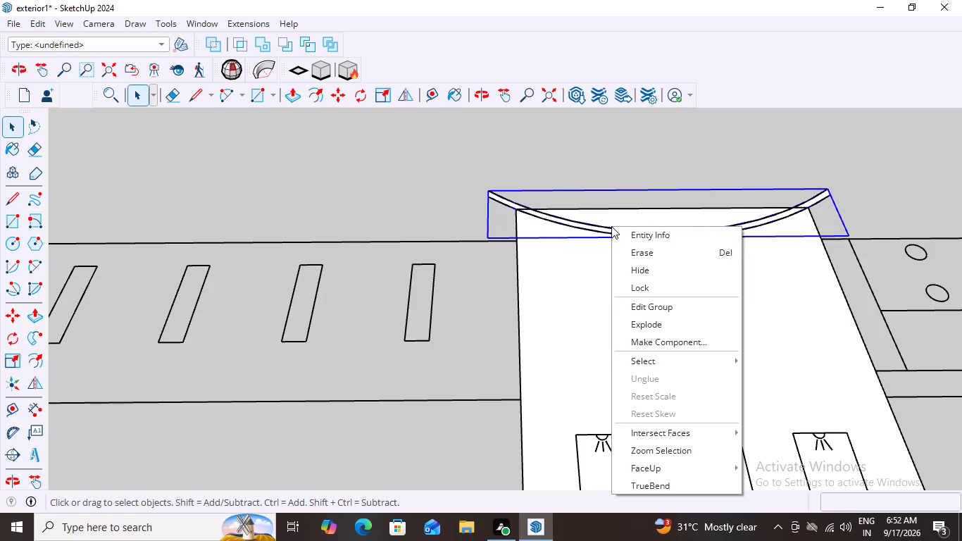
click(635, 269)
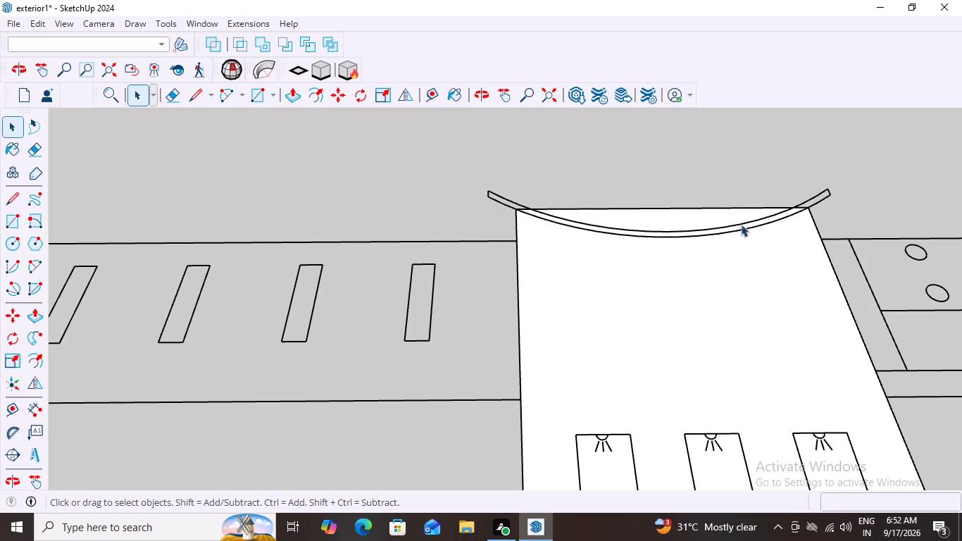
Extrude the column face around its three vertical slots outward by 80 mm.
scroll(755, 216, up, 6)
click(845, 185)
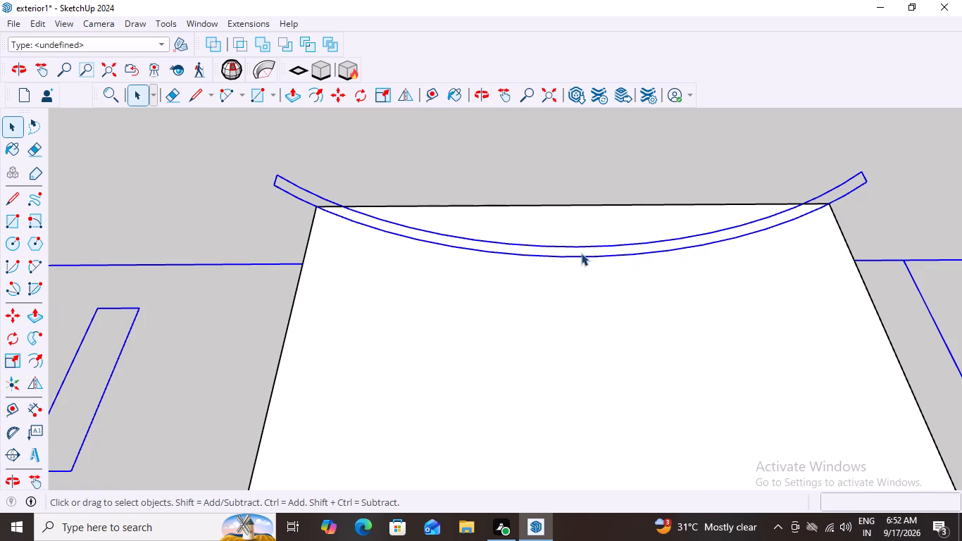
scroll(485, 237, down, 17)
scroll(571, 406, up, 4)
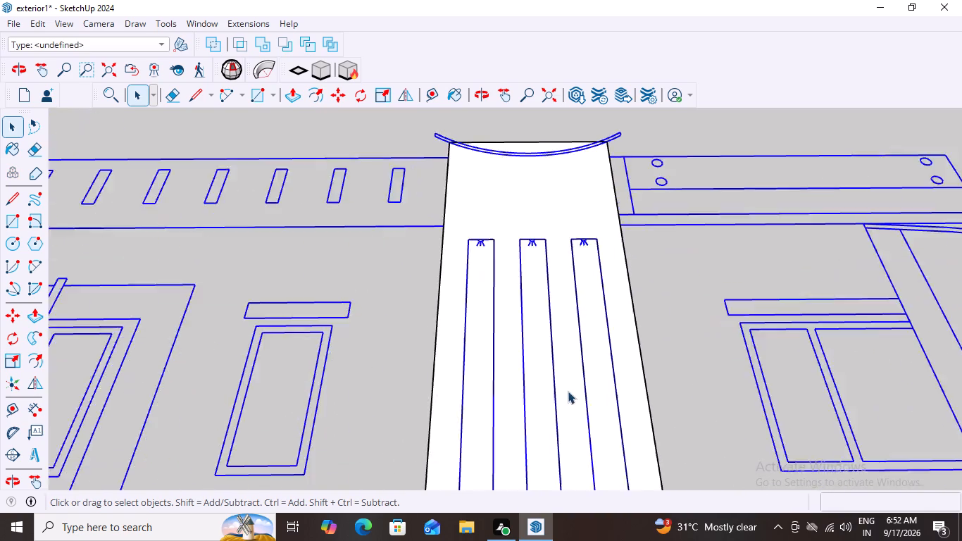
scroll(568, 391, up, 4)
scroll(567, 356, down, 11)
click(469, 185)
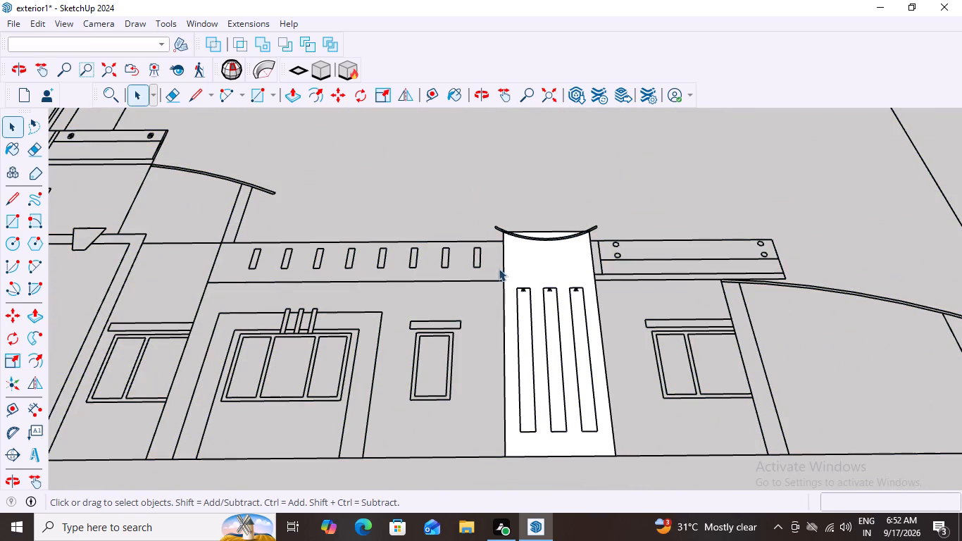
scroll(535, 292, up, 12)
click(549, 261)
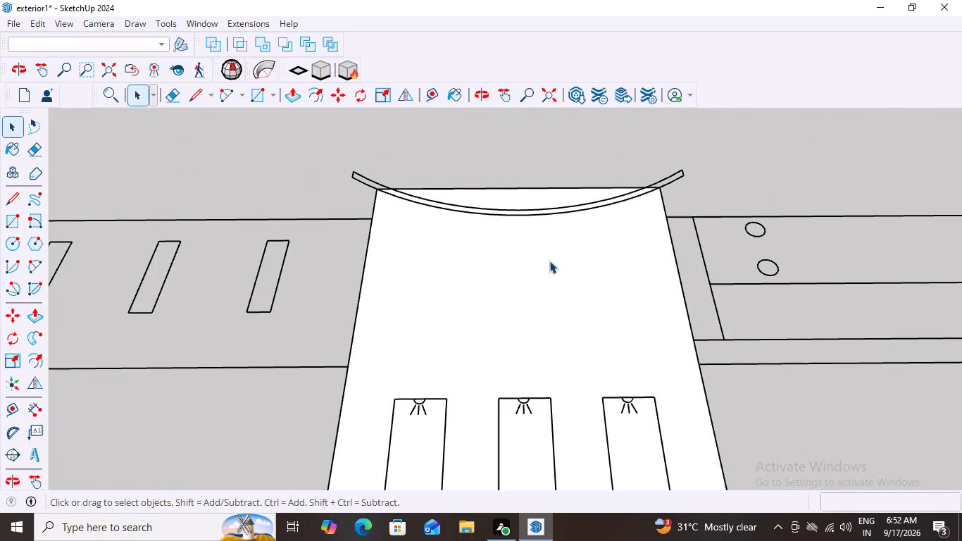
scroll(549, 261, down, 17)
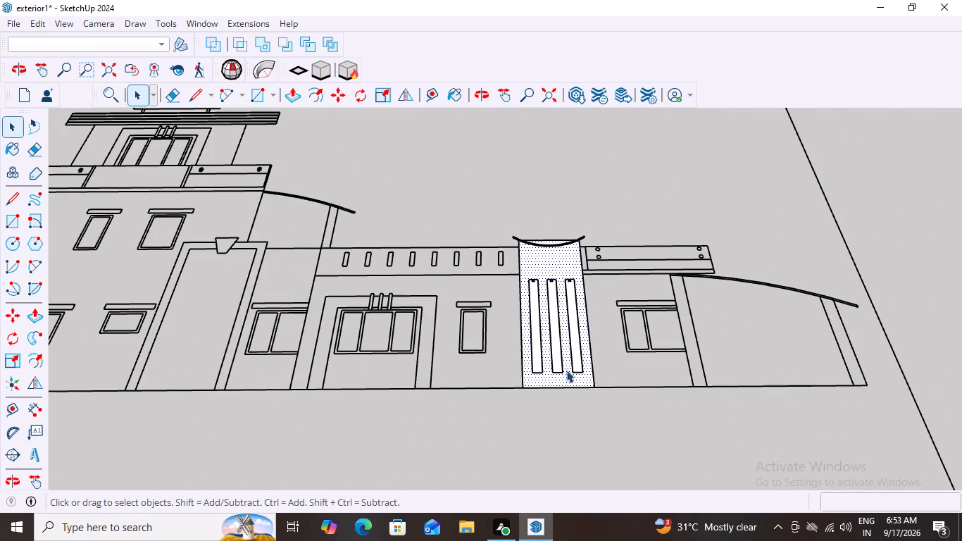
middle_drag(580, 400, 727, 344)
scroll(500, 267, up, 5)
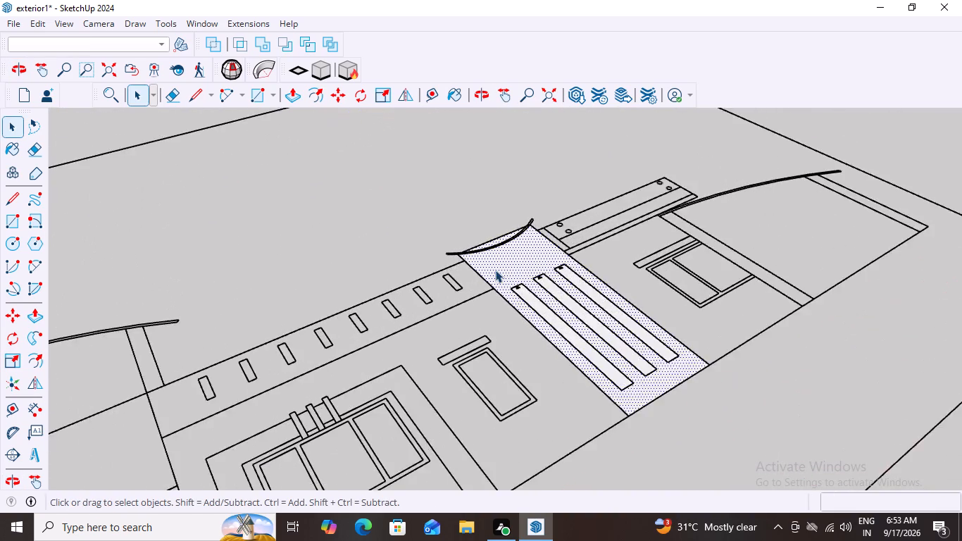
scroll(495, 270, up, 7)
double_click(501, 263)
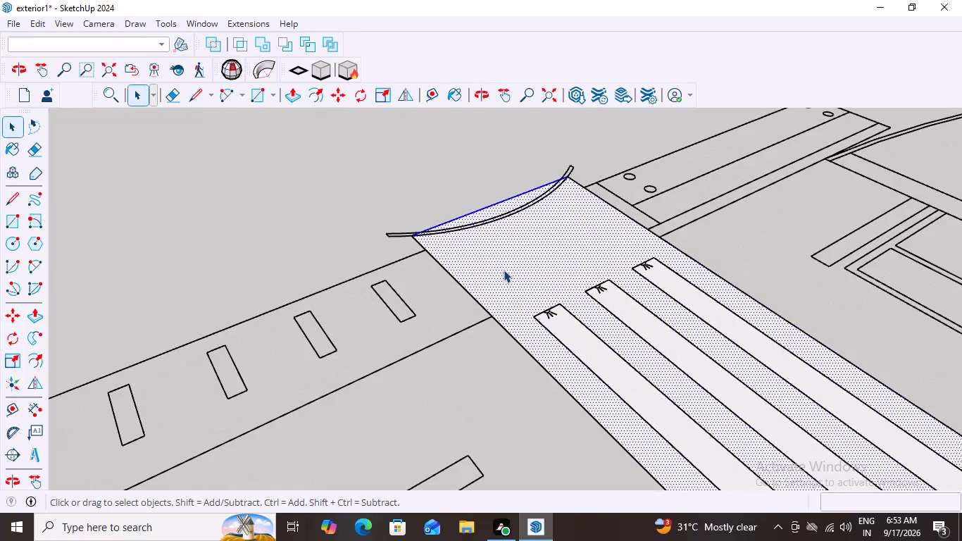
scroll(504, 270, down, 3)
middle_click(553, 392)
scroll(555, 392, down, 3)
middle_drag(560, 407, 561, 407)
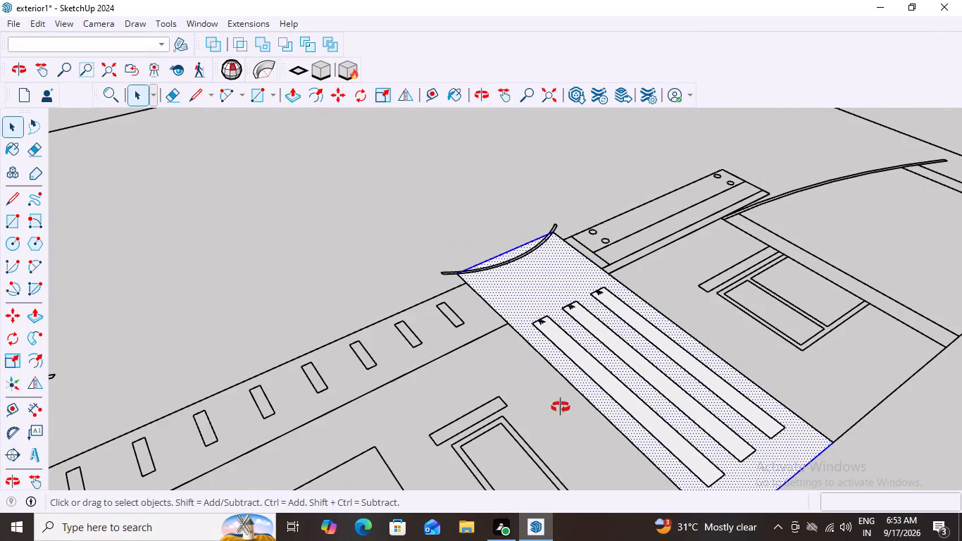
middle_drag(561, 407, 731, 394)
scroll(518, 323, up, 3)
click(503, 273)
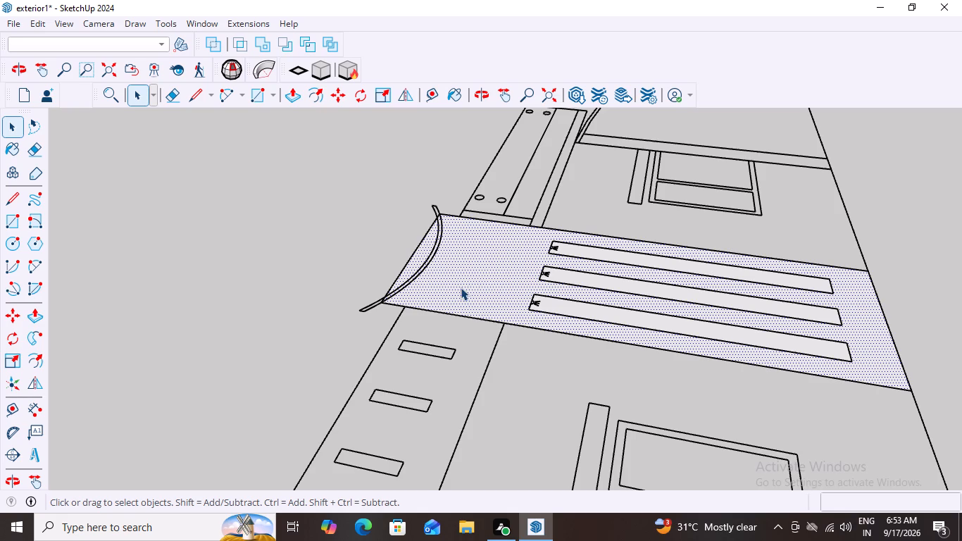
key(p)
click(471, 284)
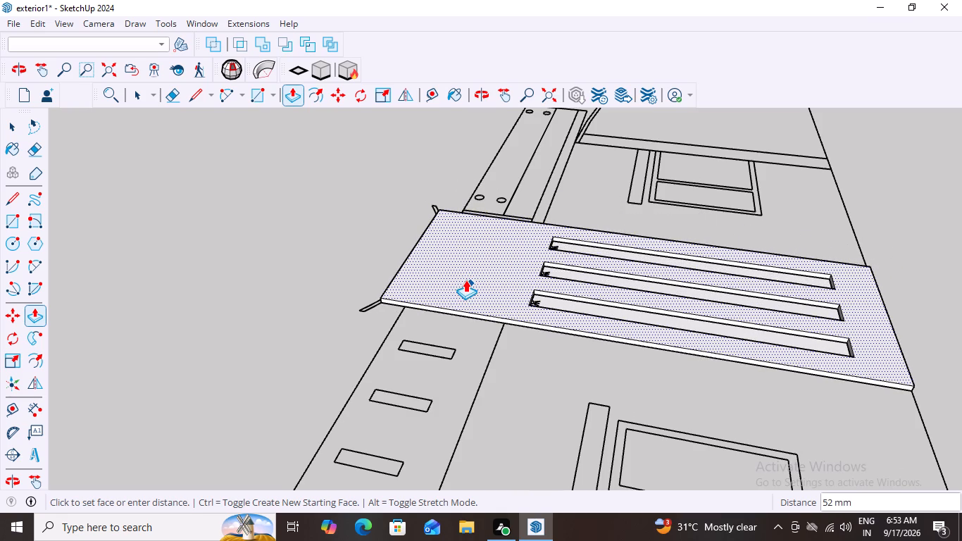
middle_drag(466, 280, 397, 307)
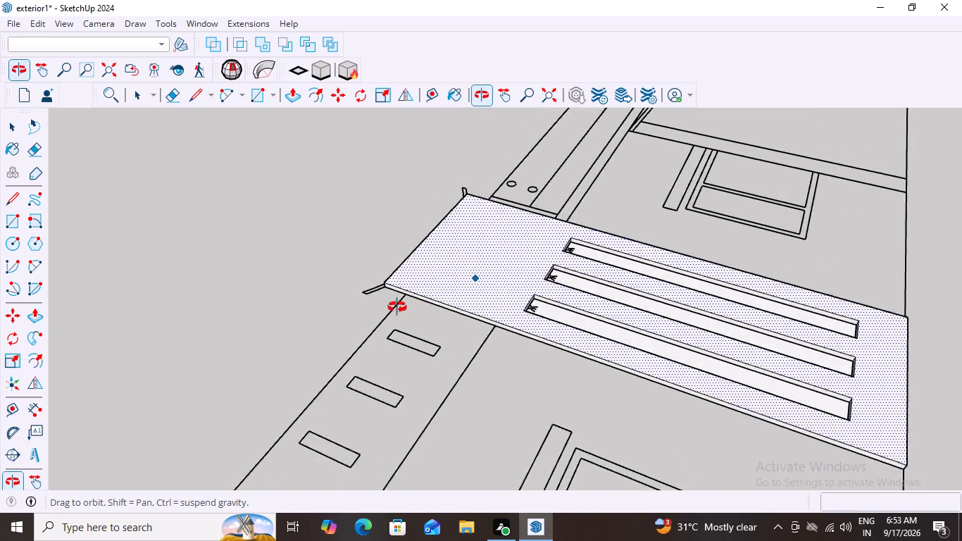
middle_drag(397, 307, 343, 302)
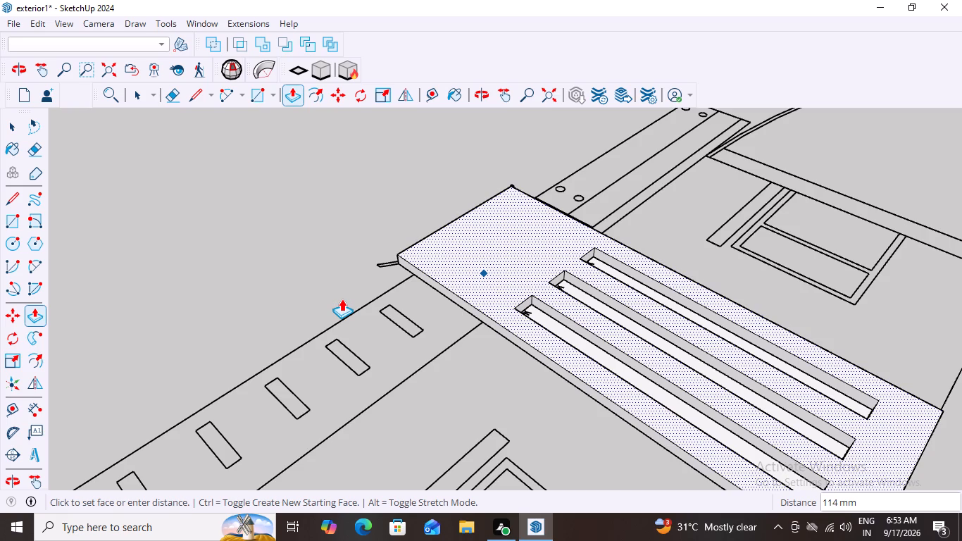
text(80)
key(Return)
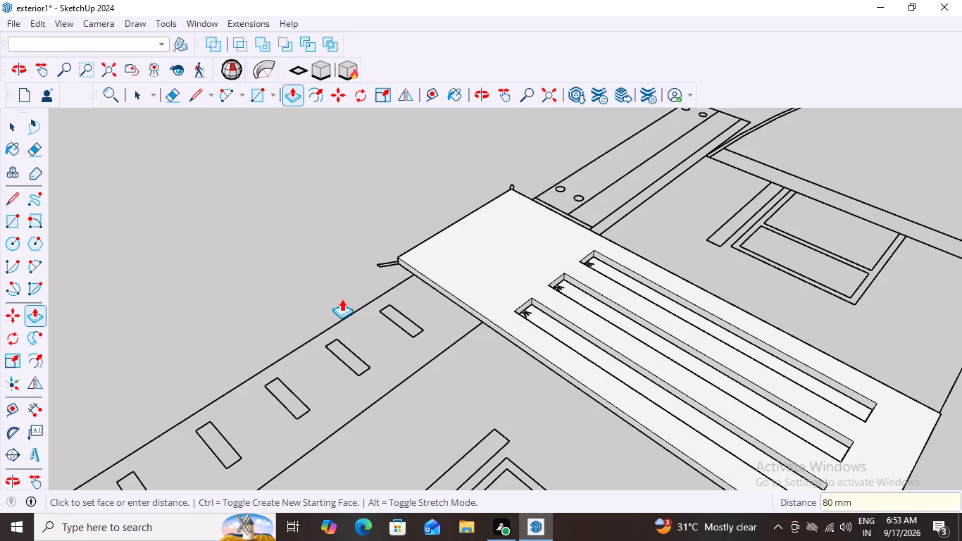
Examine the extruded column, its three slot recesses and its top edge from several angles.
scroll(431, 350, down, 11)
middle_drag(649, 440, 601, 454)
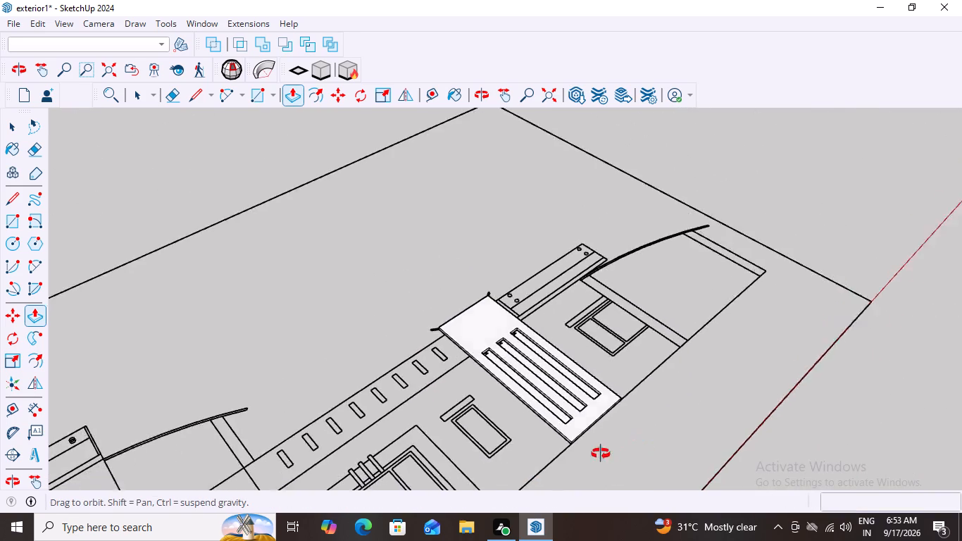
middle_drag(601, 454, 435, 473)
scroll(469, 448, up, 10)
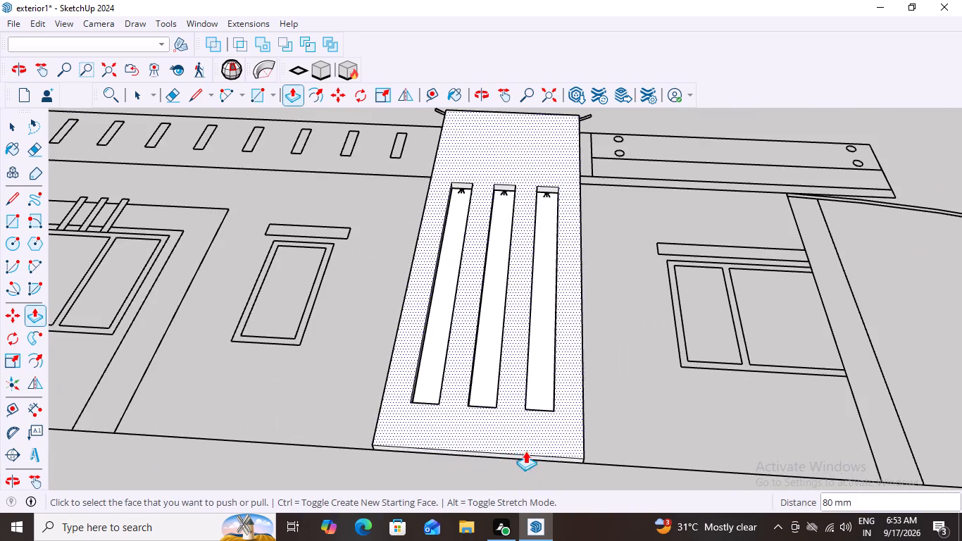
middle_drag(523, 464, 536, 394)
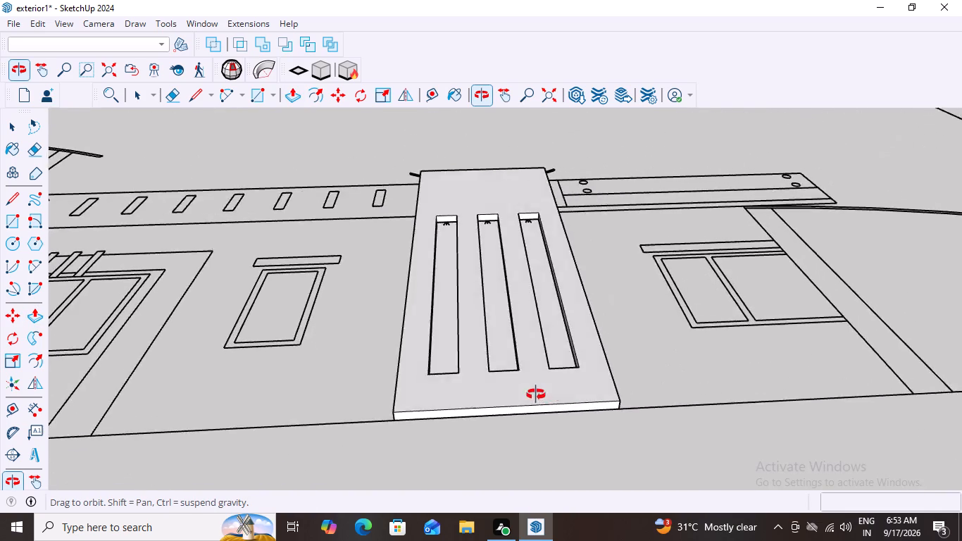
middle_drag(536, 394, 508, 378)
key(space)
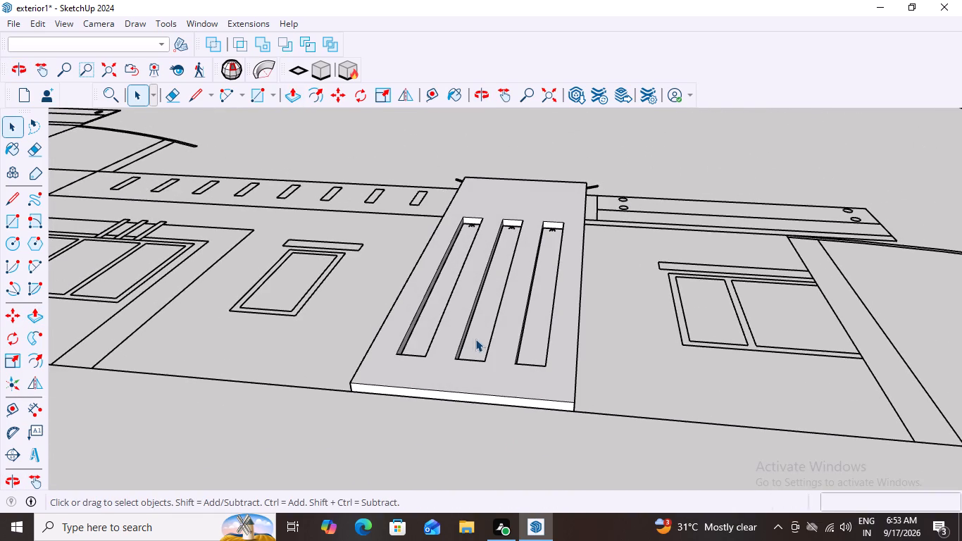
click(478, 340)
click(426, 318)
click(534, 314)
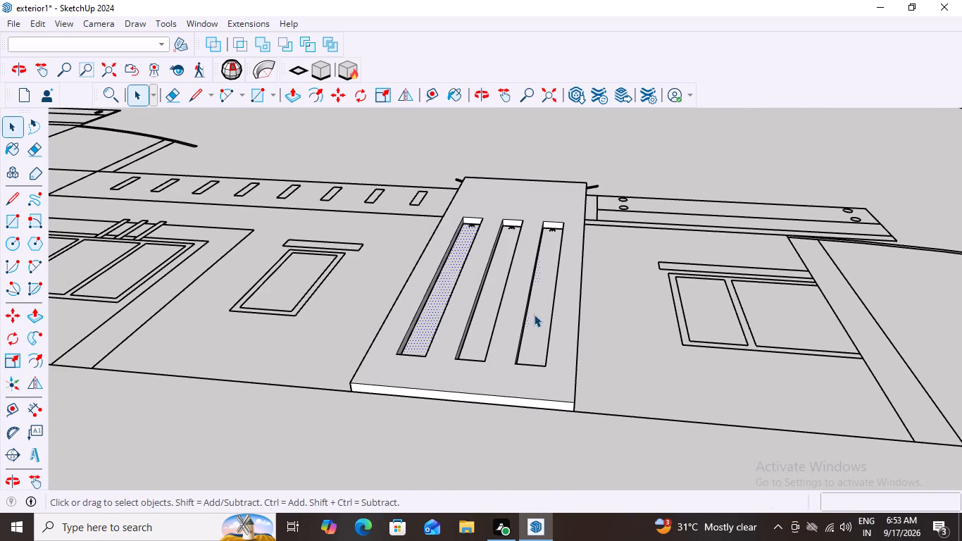
key(space)
drag(380, 430, 386, 433)
scroll(423, 424, down, 2)
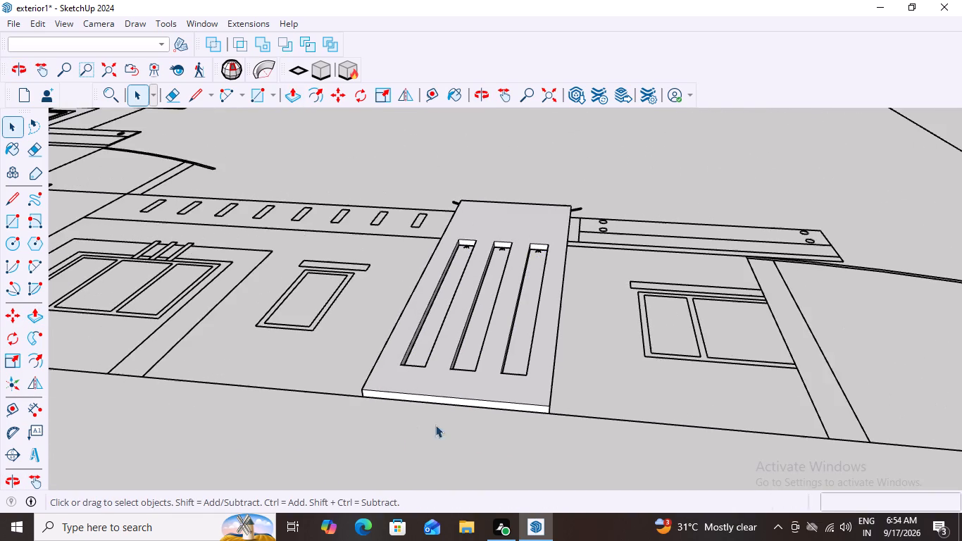
scroll(498, 374, down, 4)
middle_drag(523, 360, 551, 466)
middle_drag(502, 311, 516, 389)
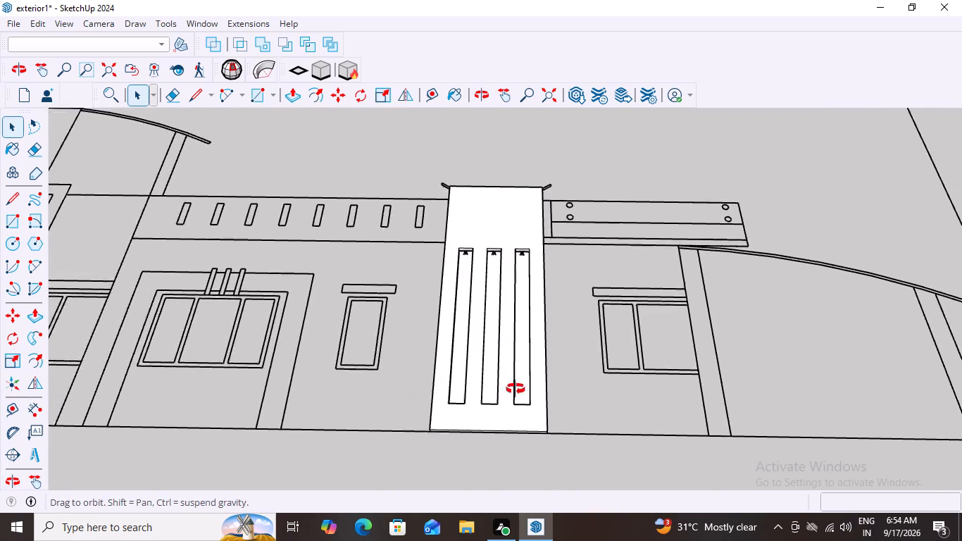
middle_drag(516, 389, 537, 464)
scroll(516, 320, down, 6)
scroll(479, 219, up, 5)
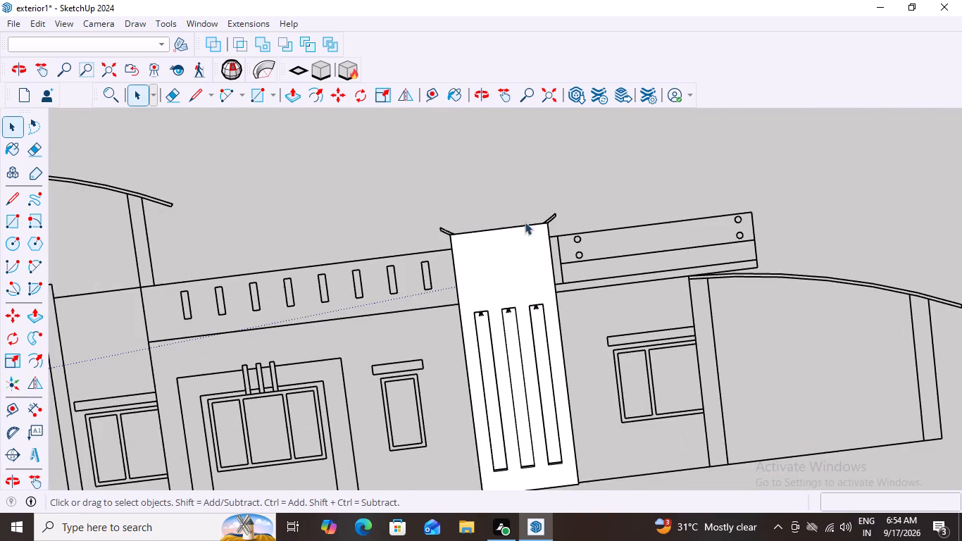
middle_drag(579, 212, 594, 208)
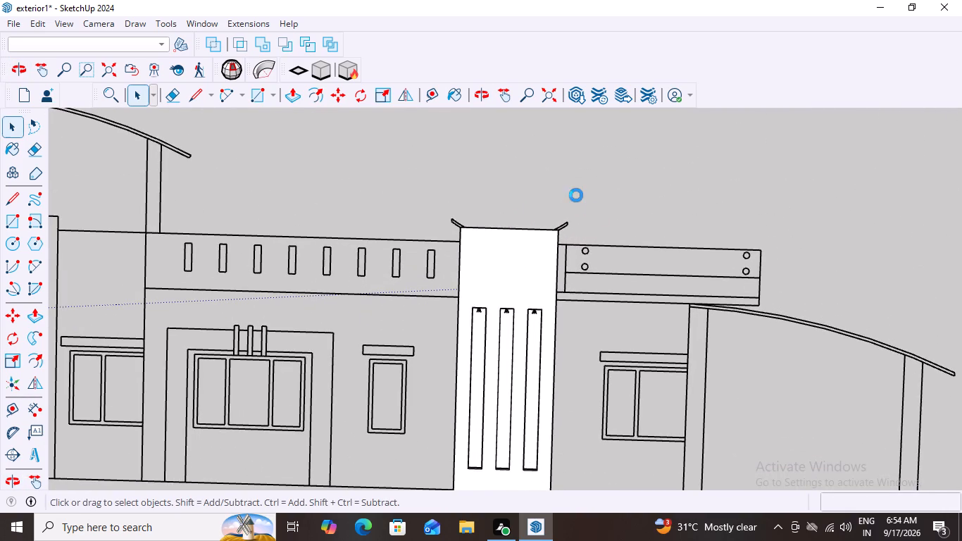
scroll(576, 195, up, 1)
key(space)
double_click(593, 188)
scroll(596, 196, down, 6)
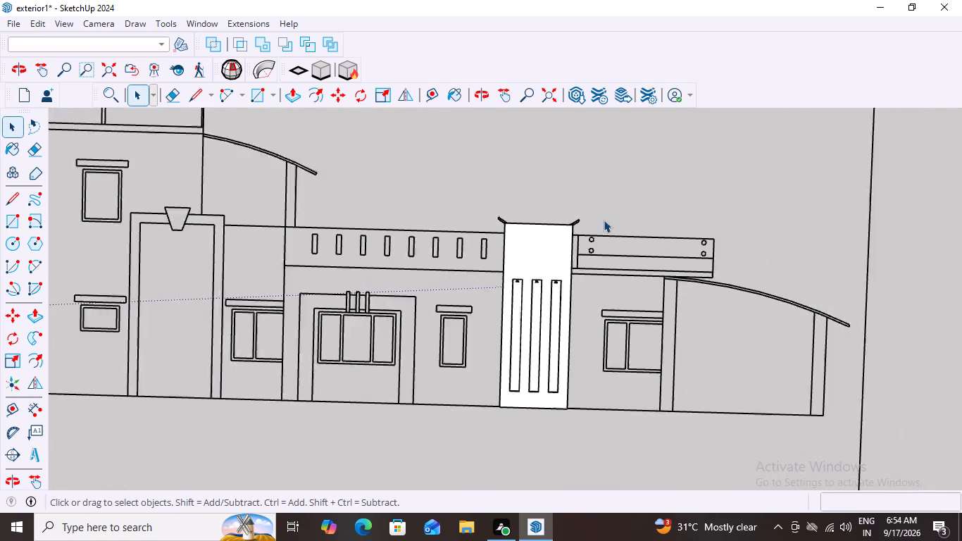
scroll(604, 220, down, 1)
scroll(573, 230, up, 9)
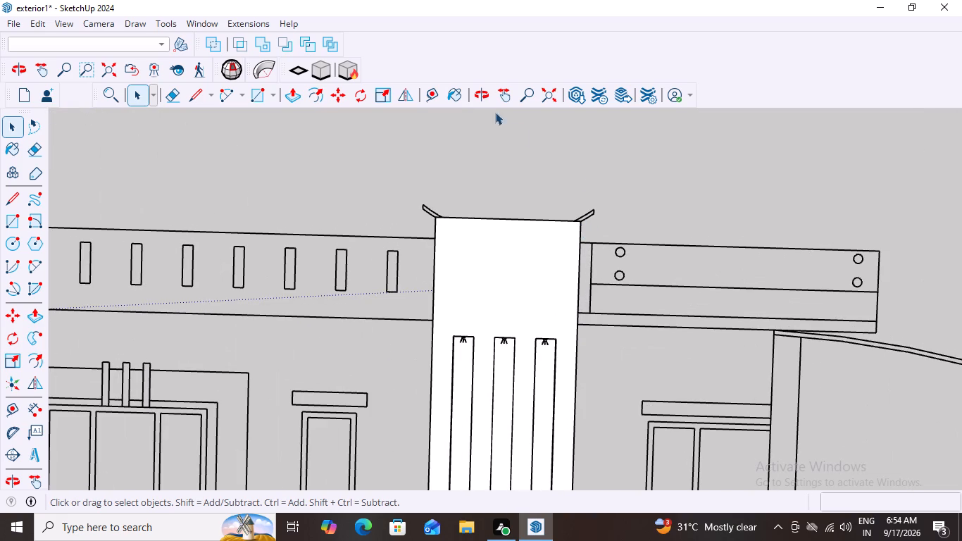
Unhide all hidden objects to bring back the column's curved top band.
click(37, 22)
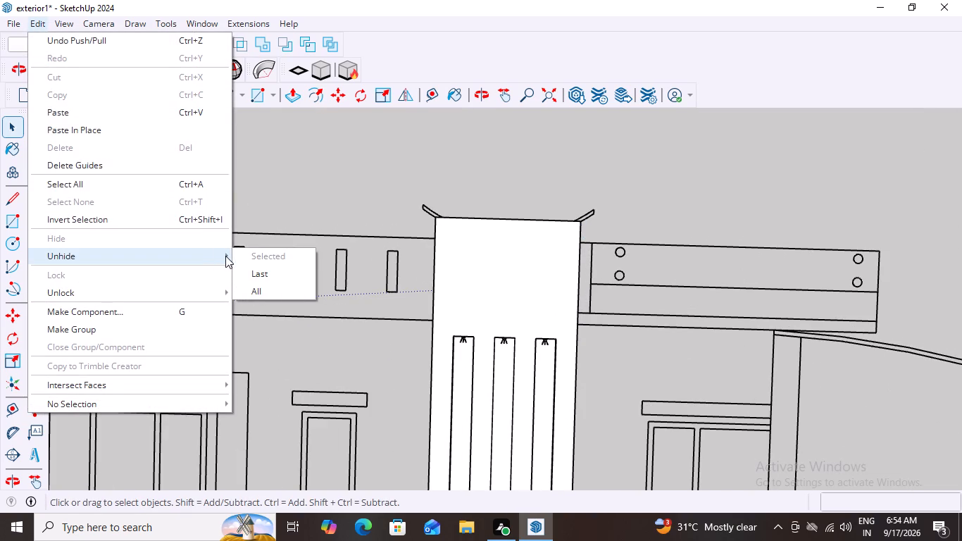
click(252, 292)
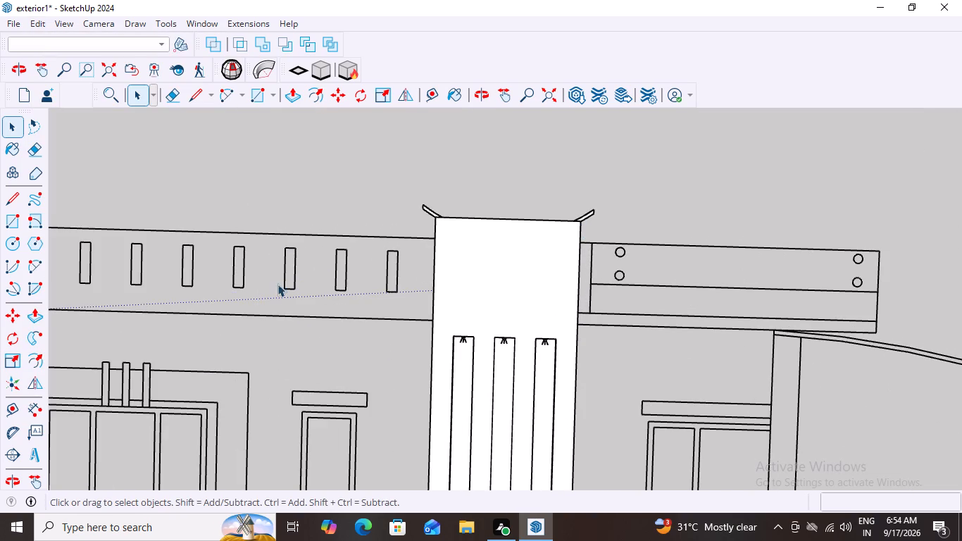
Open the curved band group on top of the slotted column and extrude its front face outward by about 230 mm.
scroll(358, 251, down, 4)
scroll(394, 238, up, 7)
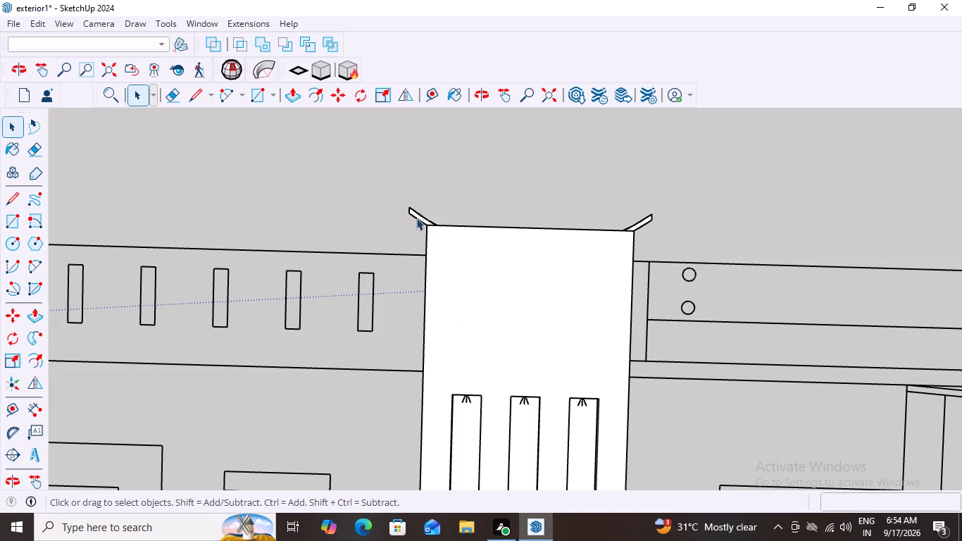
click(418, 216)
scroll(419, 217, up, 4)
double_click(420, 218)
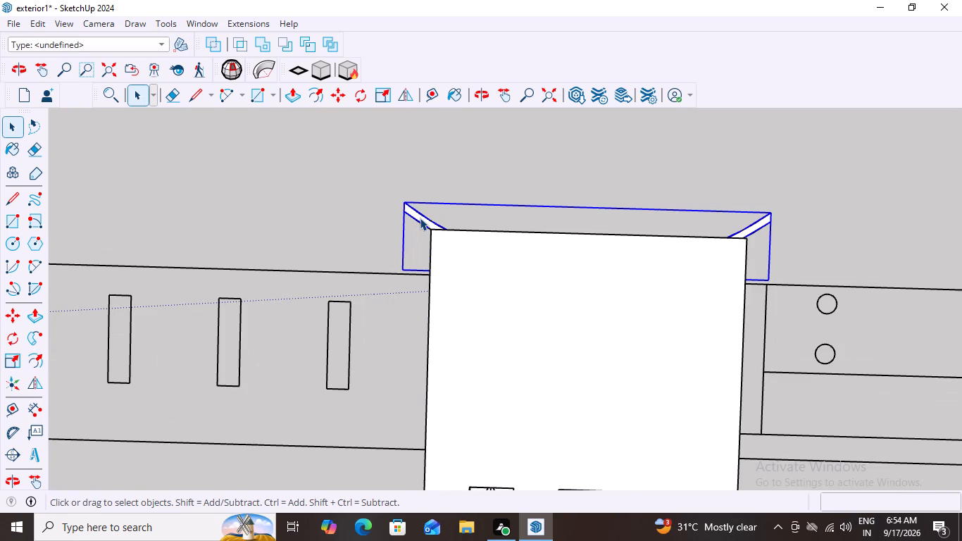
double_click(420, 218)
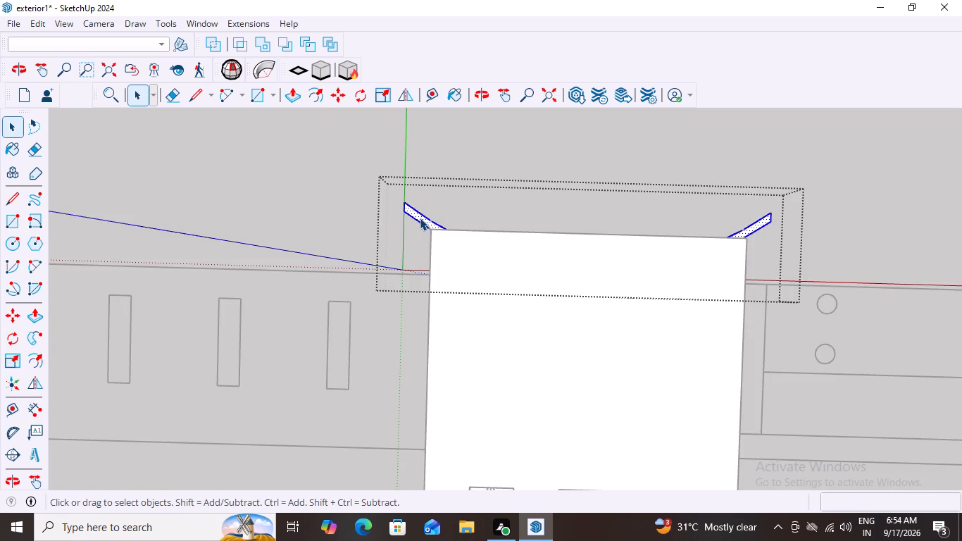
key(p)
click(423, 212)
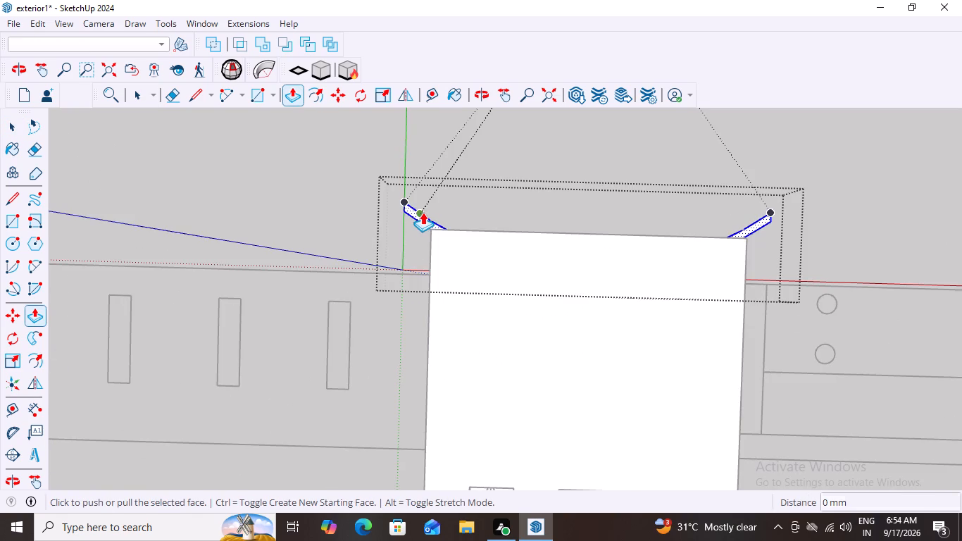
scroll(646, 261, up, 1)
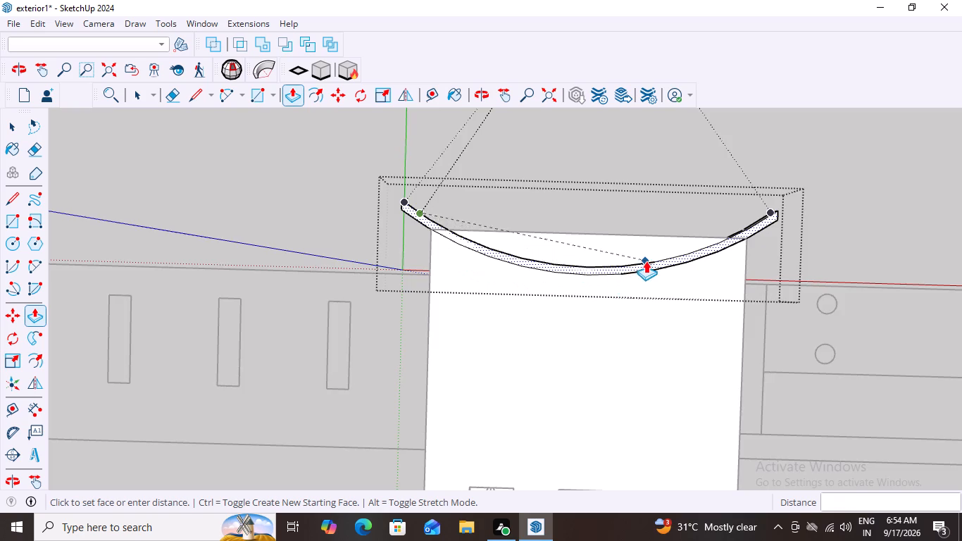
scroll(646, 261, up, 4)
scroll(576, 305, down, 8)
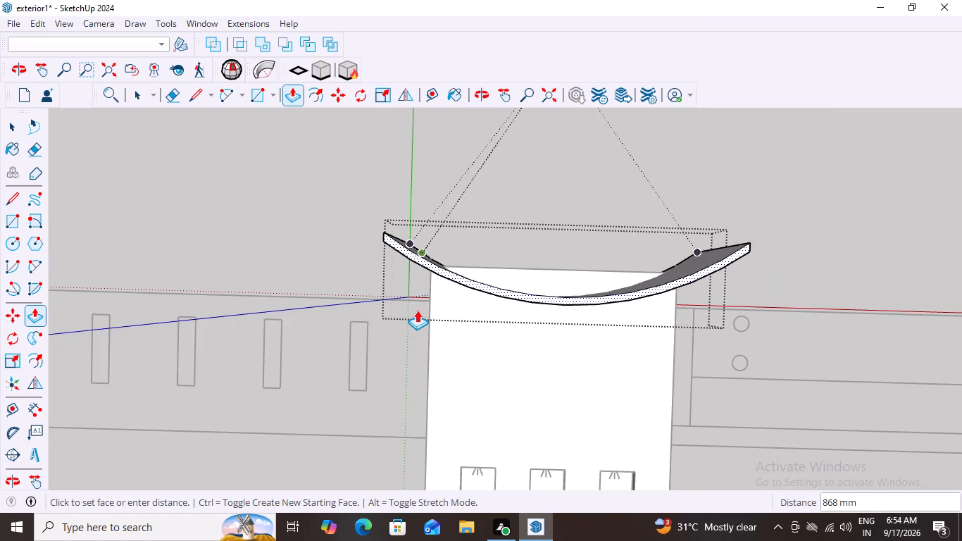
middle_drag(470, 321, 660, 328)
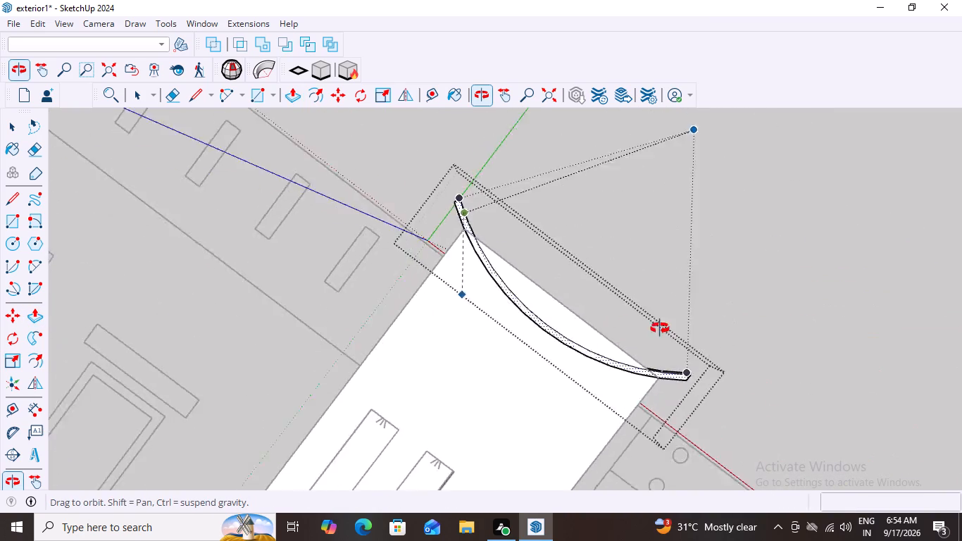
middle_drag(660, 328, 769, 199)
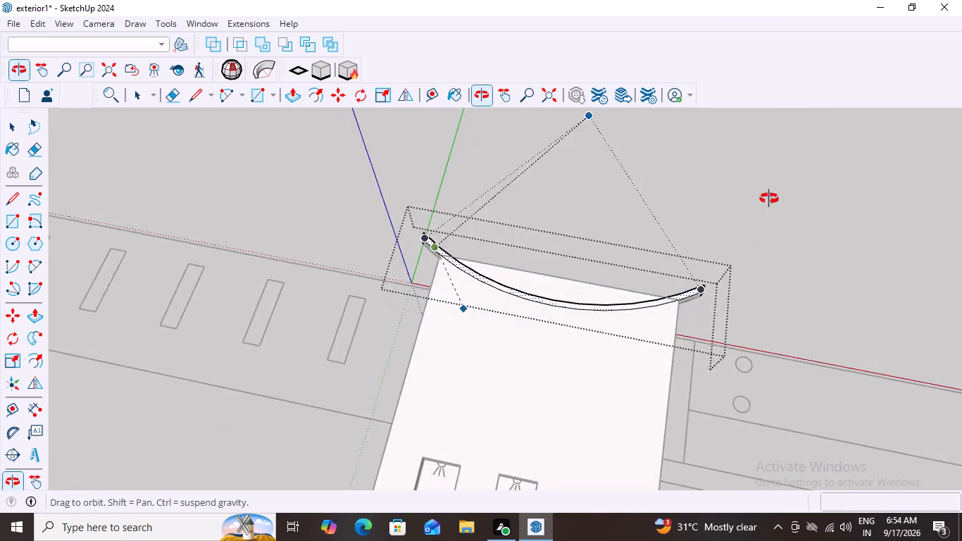
middle_drag(769, 199, 804, 118)
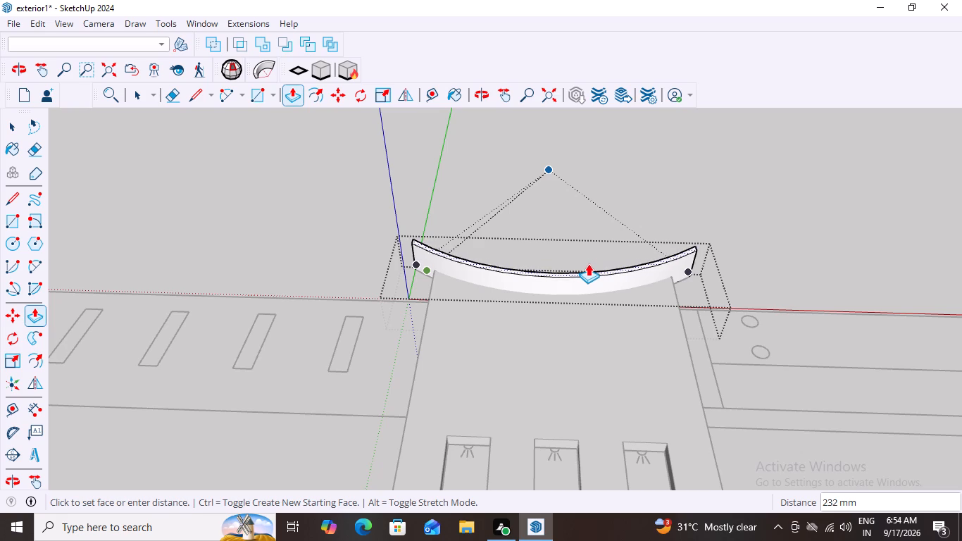
click(587, 263)
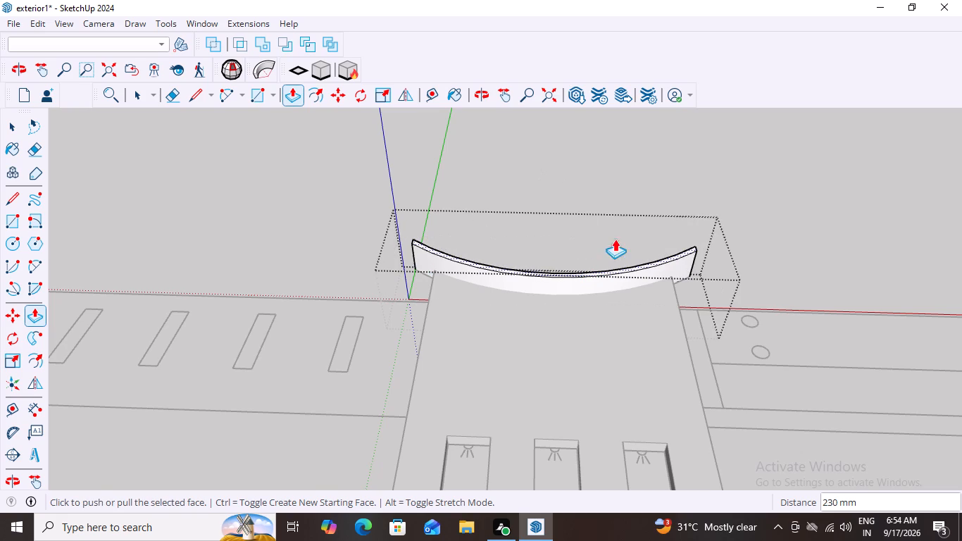
key(space)
click(621, 177)
Examine the extruded curved band against the column and the whole facade, and close the band group.
middle_drag(613, 313, 594, 410)
scroll(611, 324, down, 1)
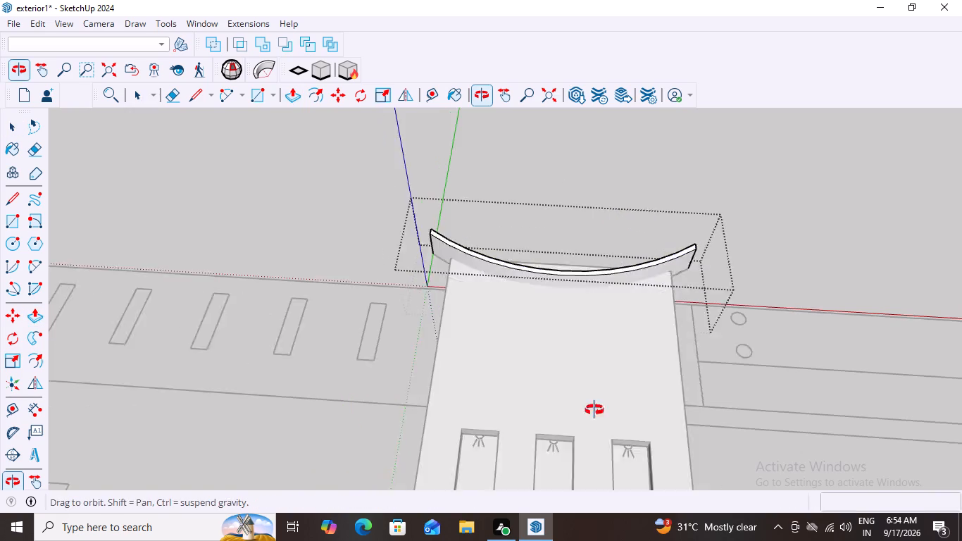
middle_drag(594, 410, 575, 498)
scroll(575, 498, down, 6)
middle_drag(573, 404, 739, 430)
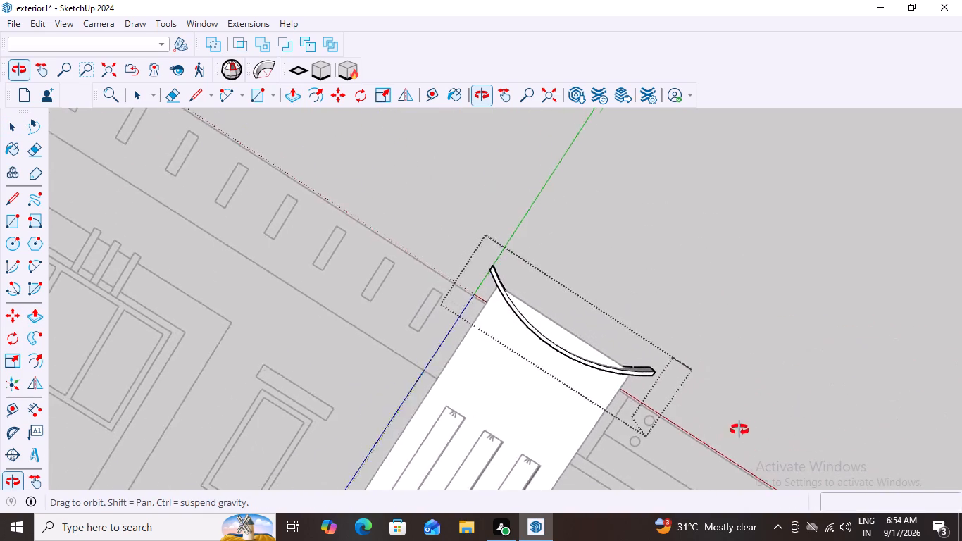
middle_drag(739, 430, 826, 325)
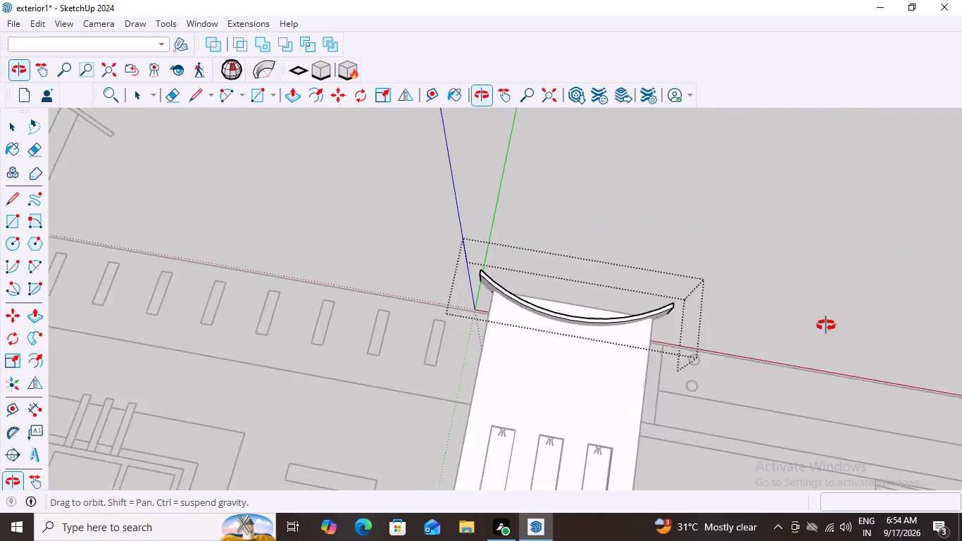
middle_drag(826, 325, 826, 324)
scroll(630, 325, down, 18)
middle_drag(635, 363, 651, 438)
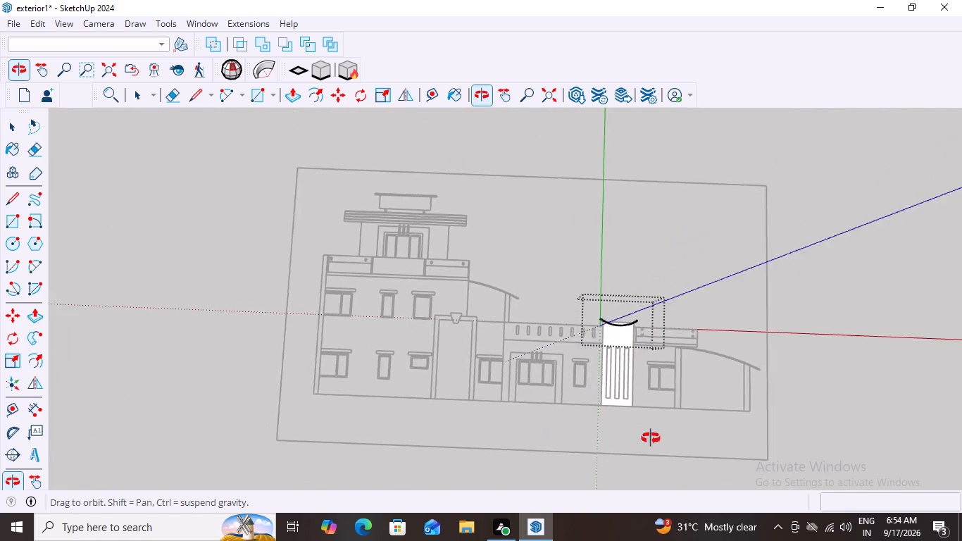
middle_drag(651, 438, 661, 458)
click(640, 204)
click(642, 222)
Examine the part of the column's front face above the curved band and how the two meet.
scroll(601, 363, up, 6)
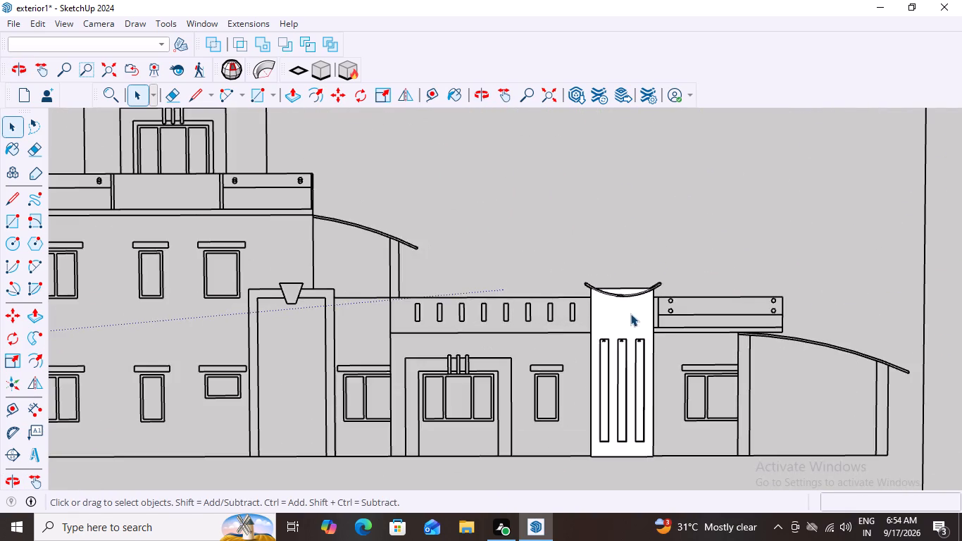
scroll(630, 313, up, 10)
triple_click(589, 278)
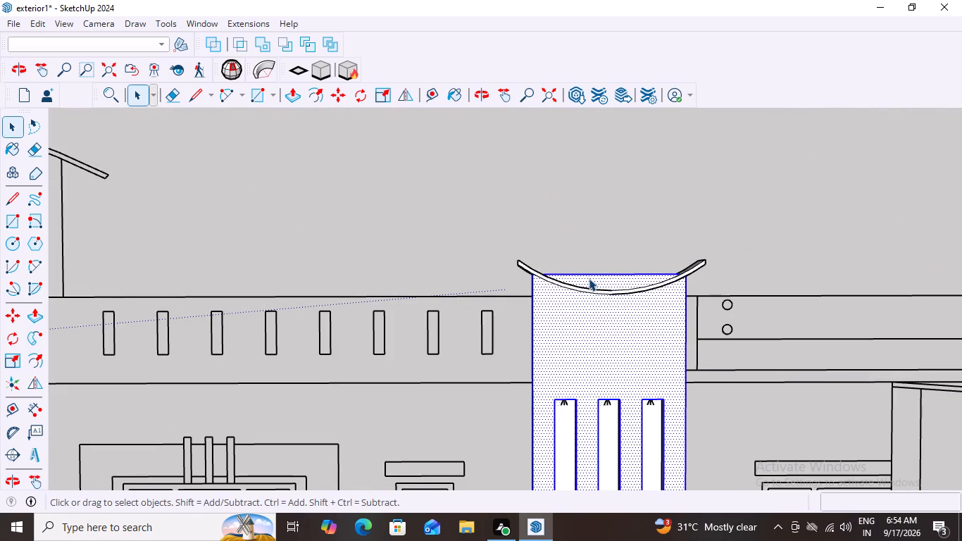
click(598, 279)
double_click(599, 280)
scroll(614, 280, up, 4)
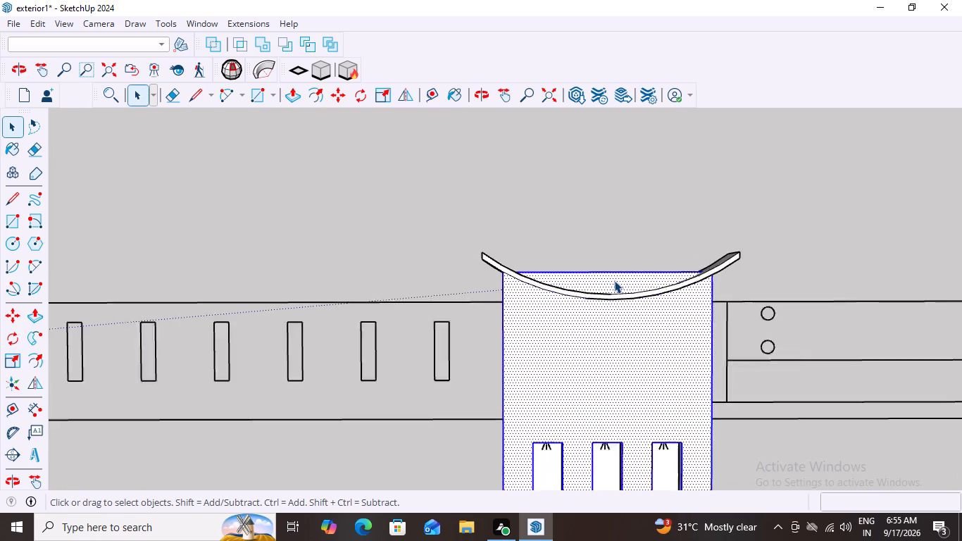
scroll(614, 280, up, 2)
scroll(612, 281, down, 2)
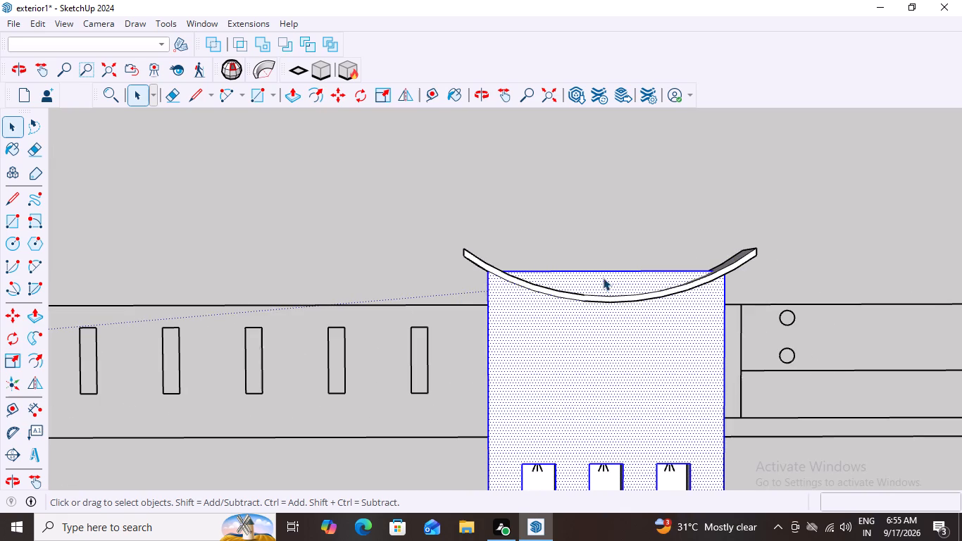
click(596, 285)
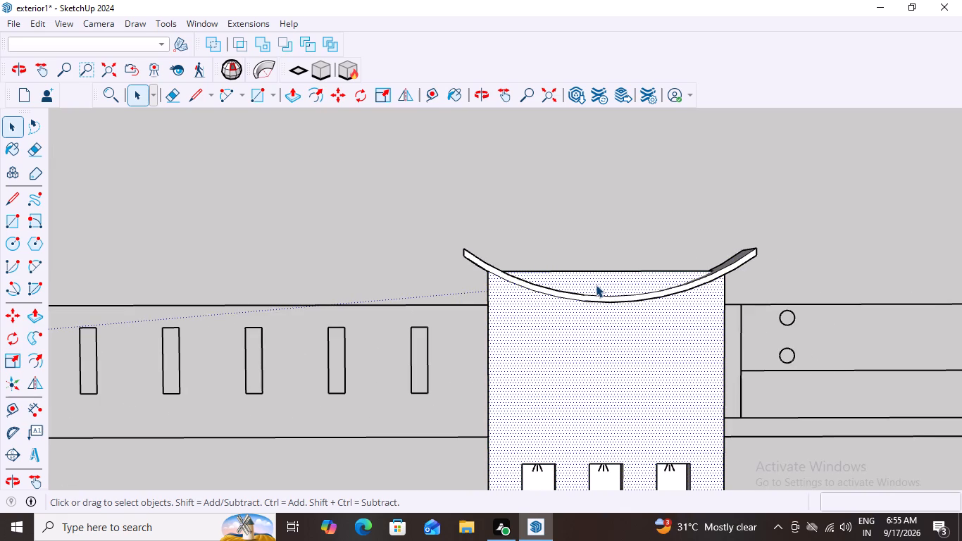
double_click(596, 284)
click(618, 235)
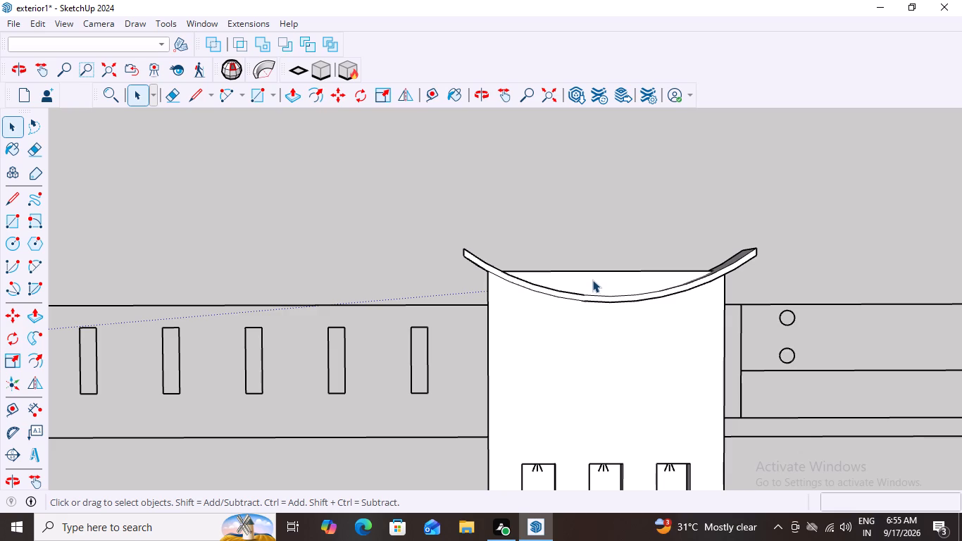
middle_drag(582, 311, 651, 371)
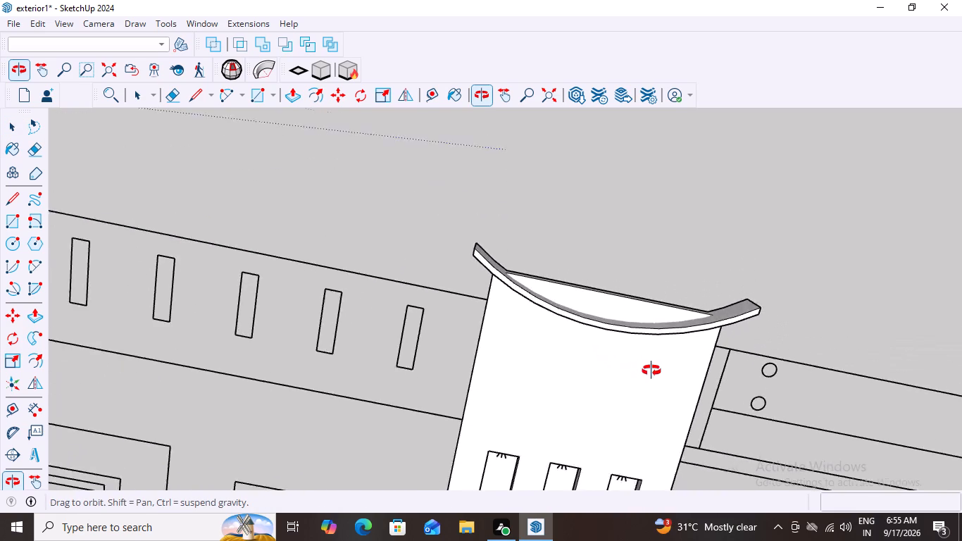
middle_drag(651, 371, 677, 166)
scroll(567, 337, down, 20)
scroll(567, 337, down, 2)
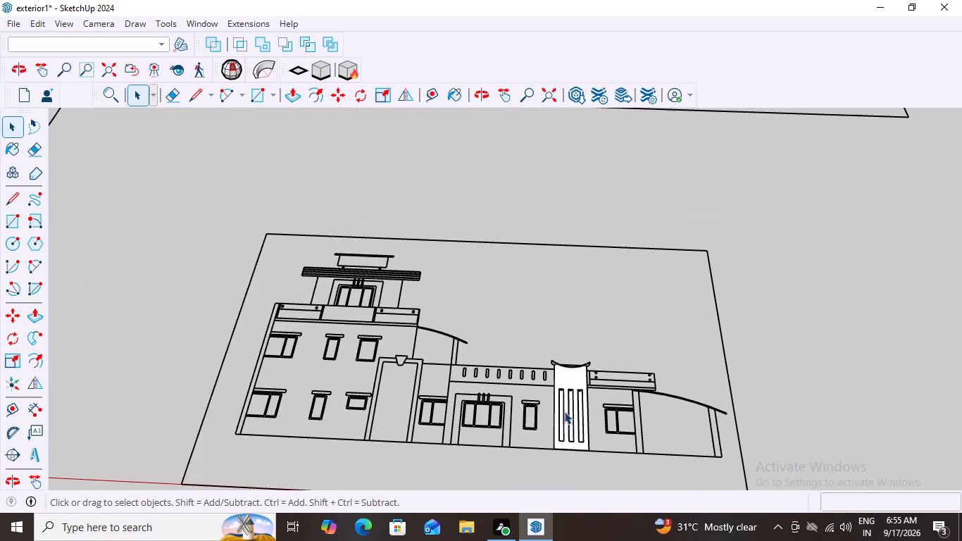
middle_drag(559, 425, 592, 519)
middle_drag(642, 375, 591, 416)
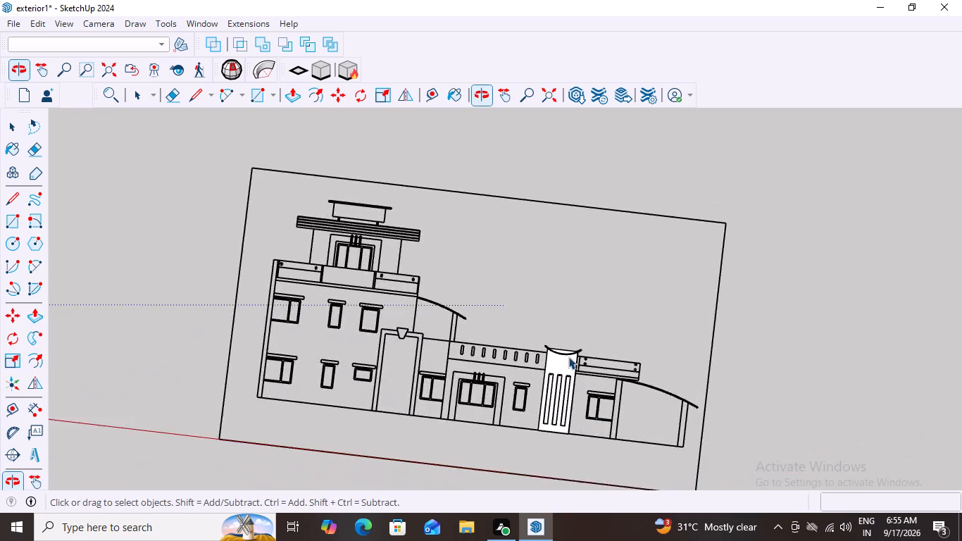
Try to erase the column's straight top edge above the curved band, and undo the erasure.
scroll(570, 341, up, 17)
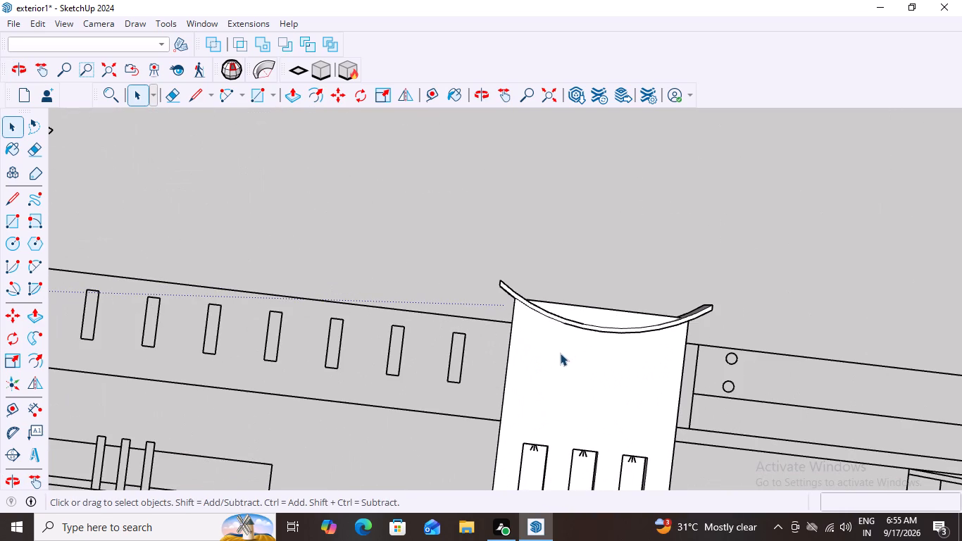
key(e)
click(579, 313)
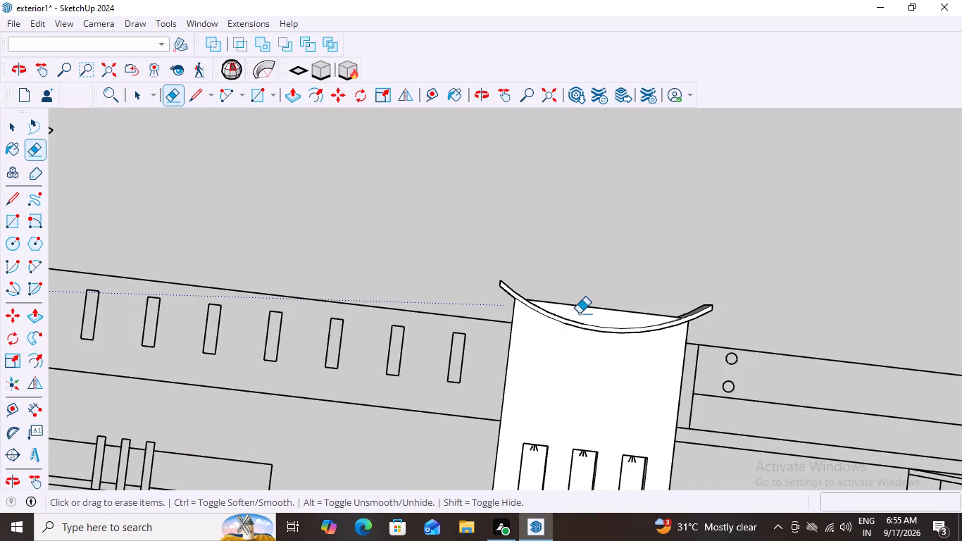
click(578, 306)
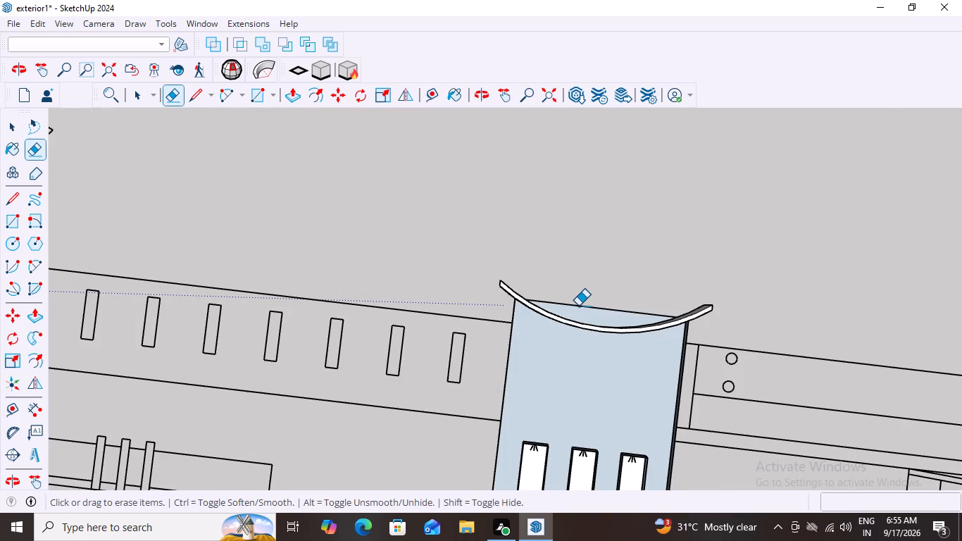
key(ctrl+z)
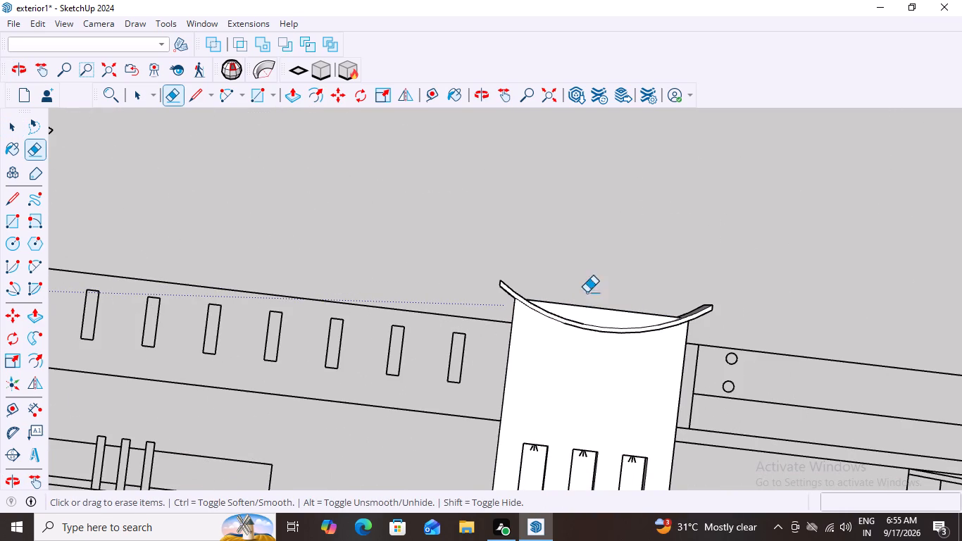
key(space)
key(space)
Push/pull the column's narrow top face behind the curved band by about 3 mm.
middle_drag(678, 256, 721, 247)
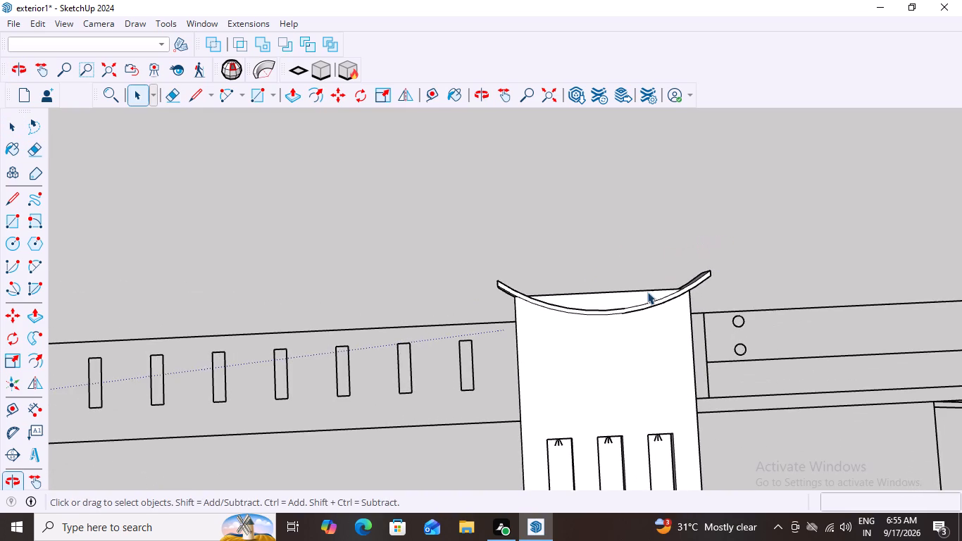
scroll(623, 267, down, 3)
middle_drag(630, 290, 628, 421)
scroll(568, 273, up, 3)
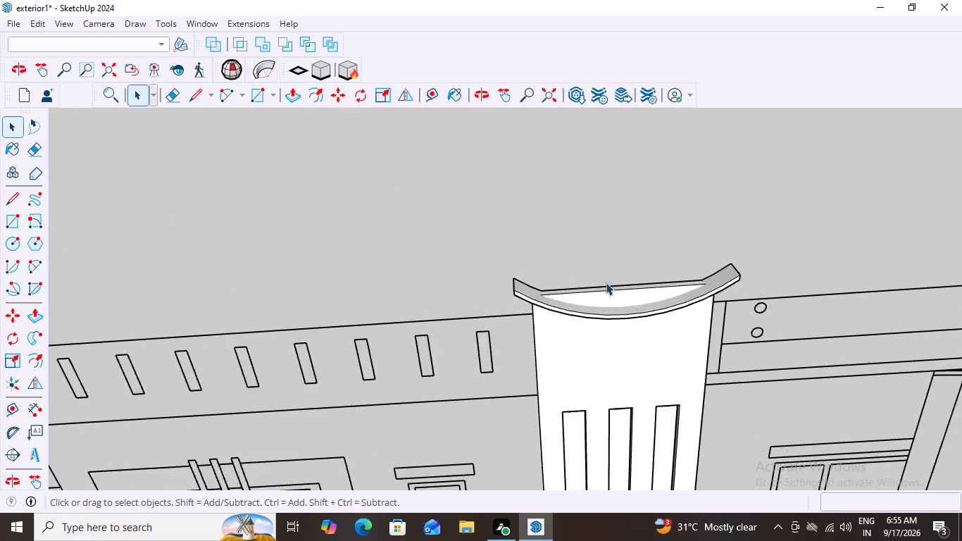
scroll(606, 282, up, 7)
double_click(588, 291)
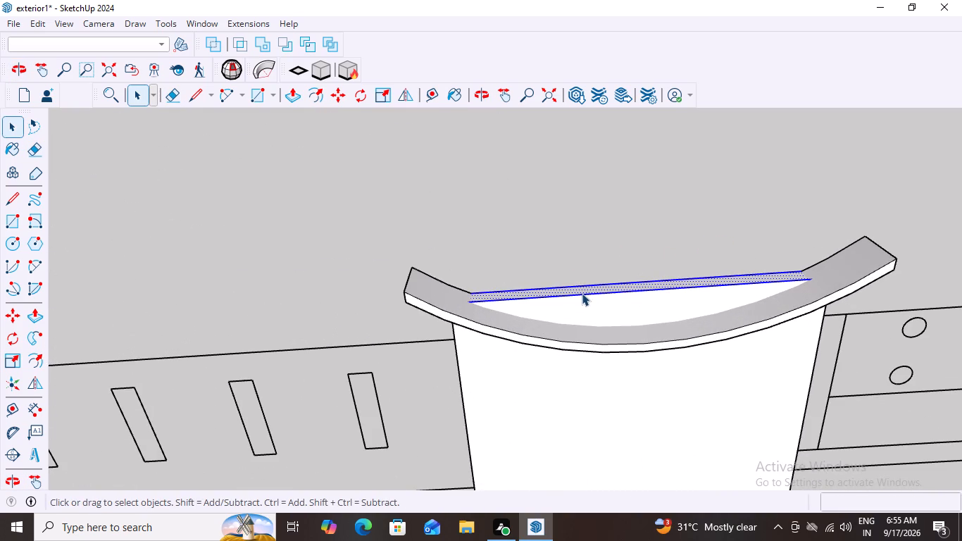
key(p)
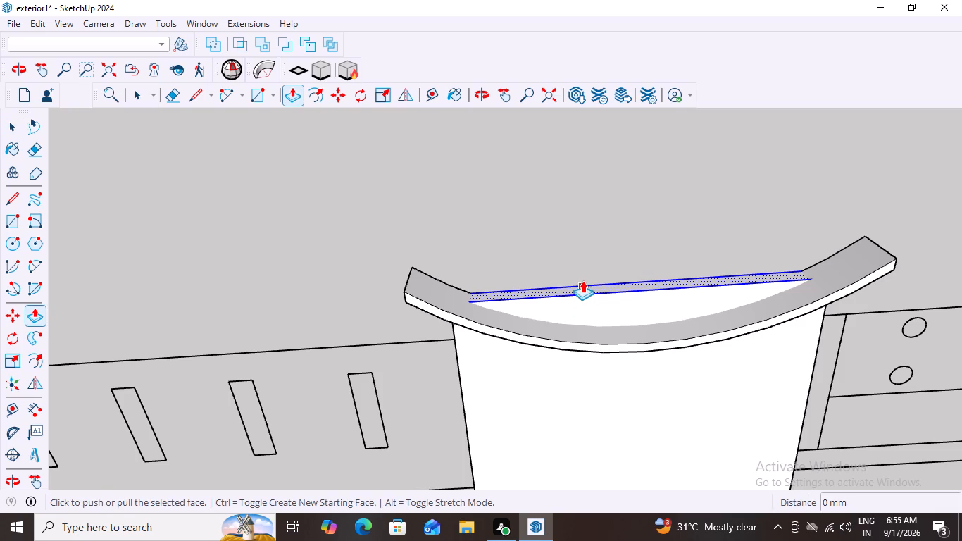
click(587, 276)
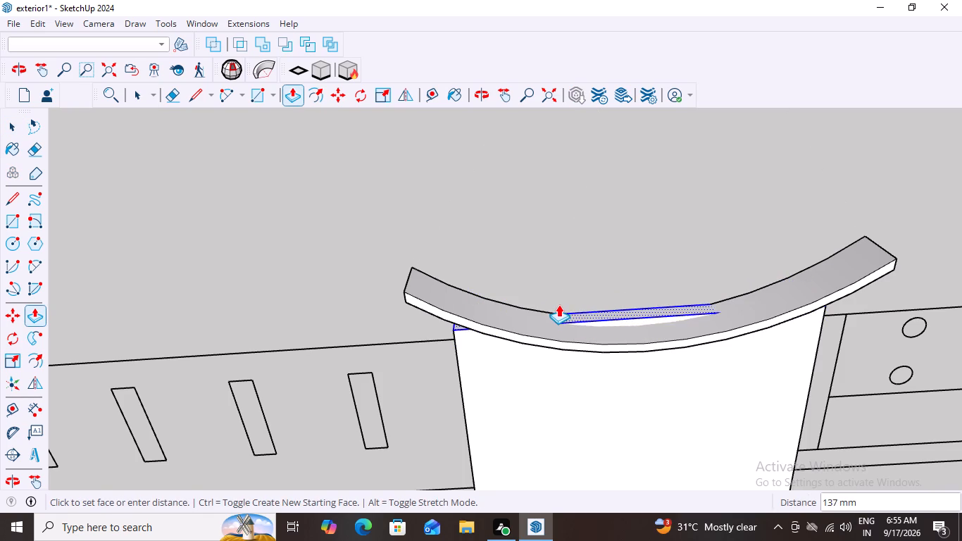
middle_drag(558, 301, 563, 187)
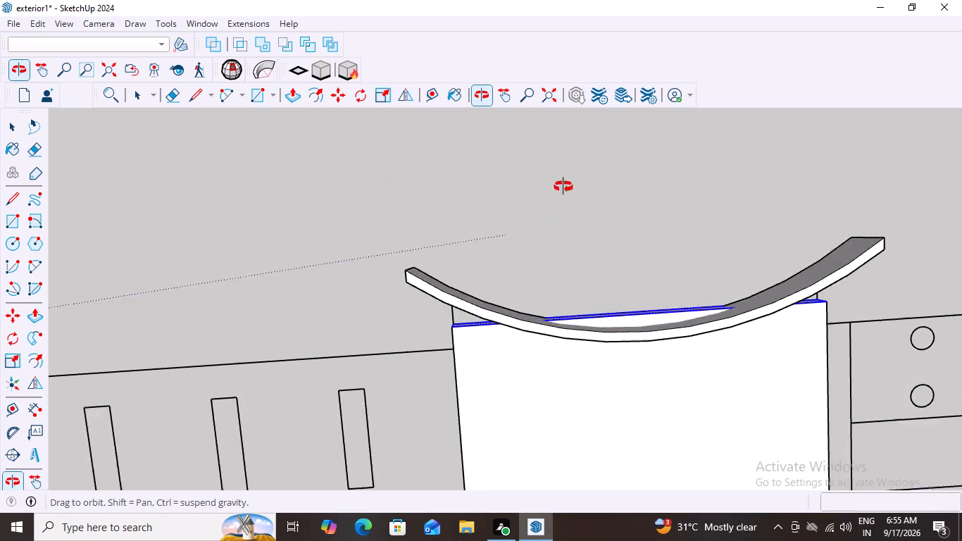
middle_drag(563, 187, 570, 162)
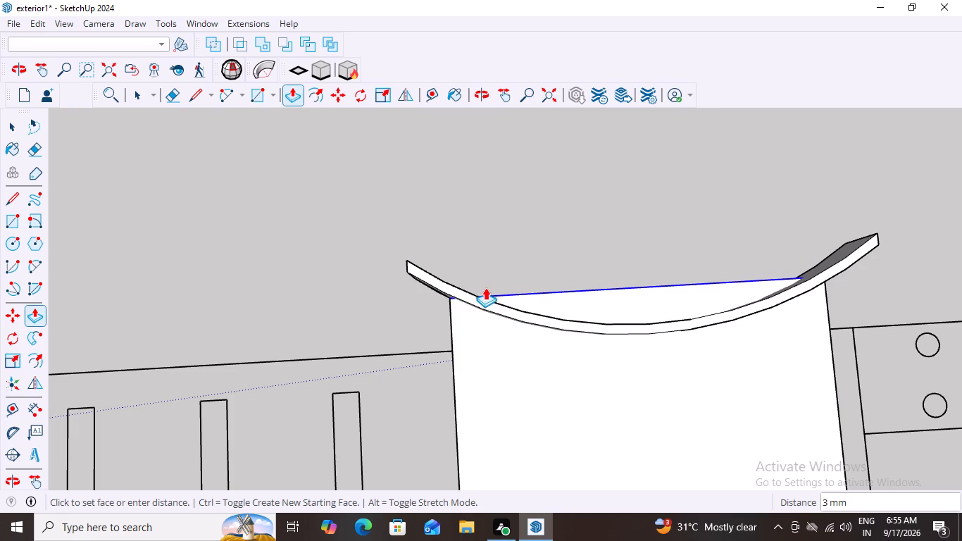
click(485, 285)
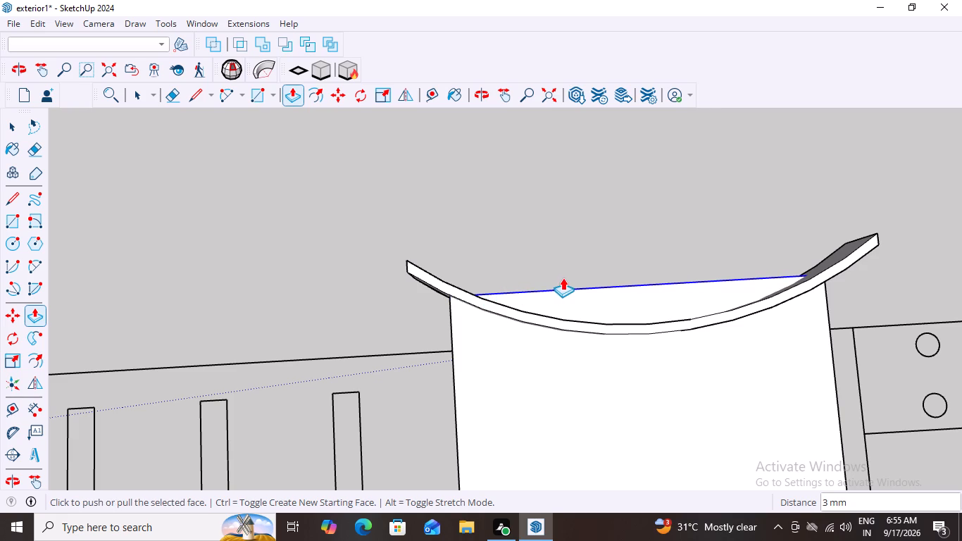
Examine the column's pushed/pulled top face behind the curved band from several angles and against the surrounding facade.
key(space)
scroll(596, 280, down, 5)
middle_drag(581, 268, 518, 167)
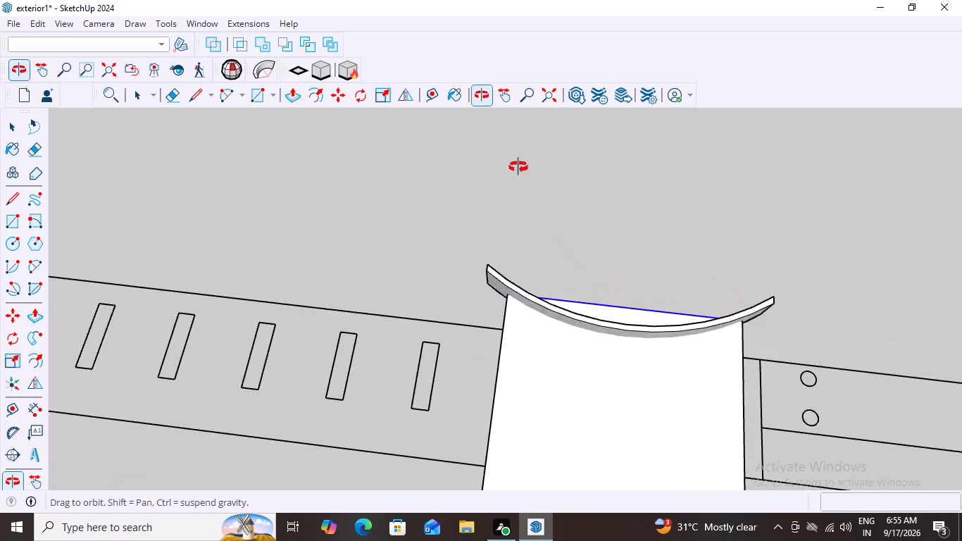
middle_drag(518, 167, 568, 315)
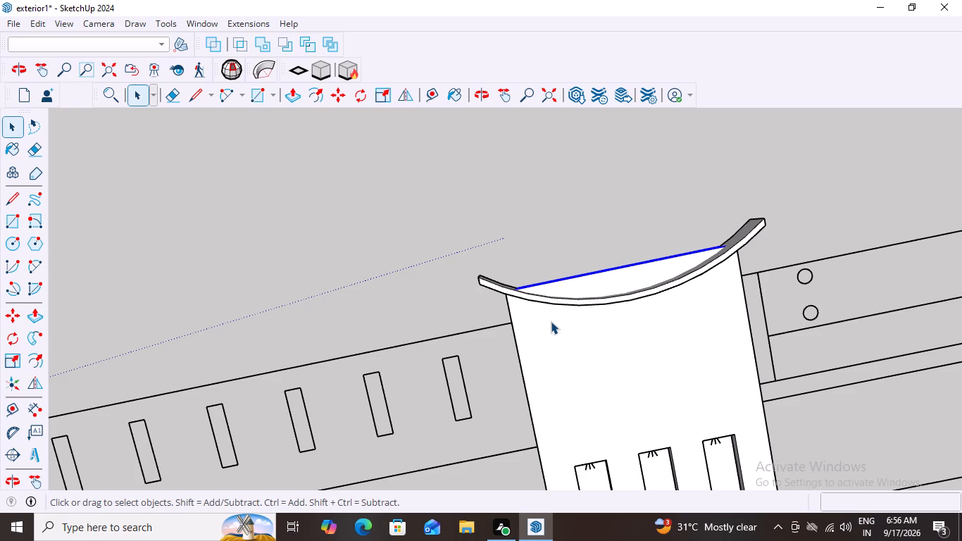
scroll(696, 236, down, 5)
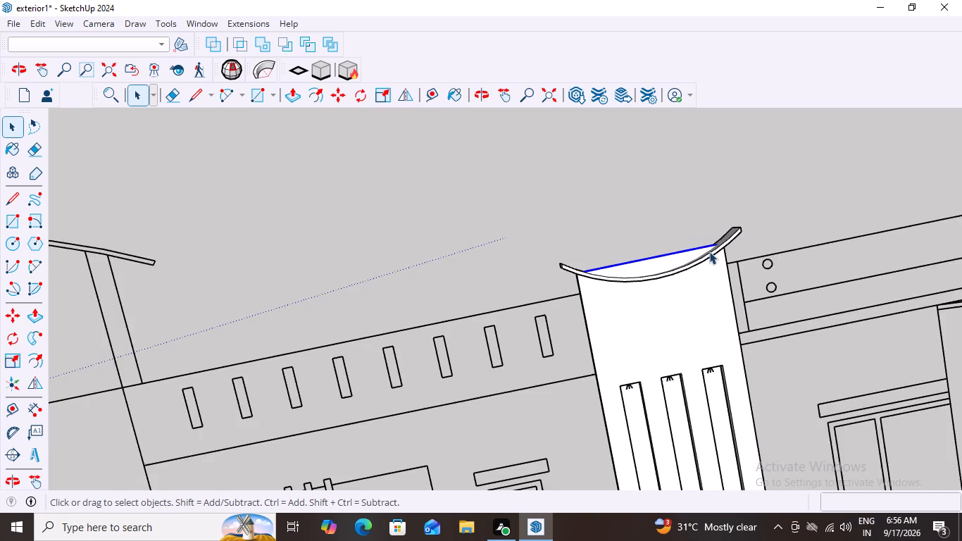
scroll(709, 251, down, 2)
middle_drag(795, 203, 725, 256)
scroll(801, 162, down, 4)
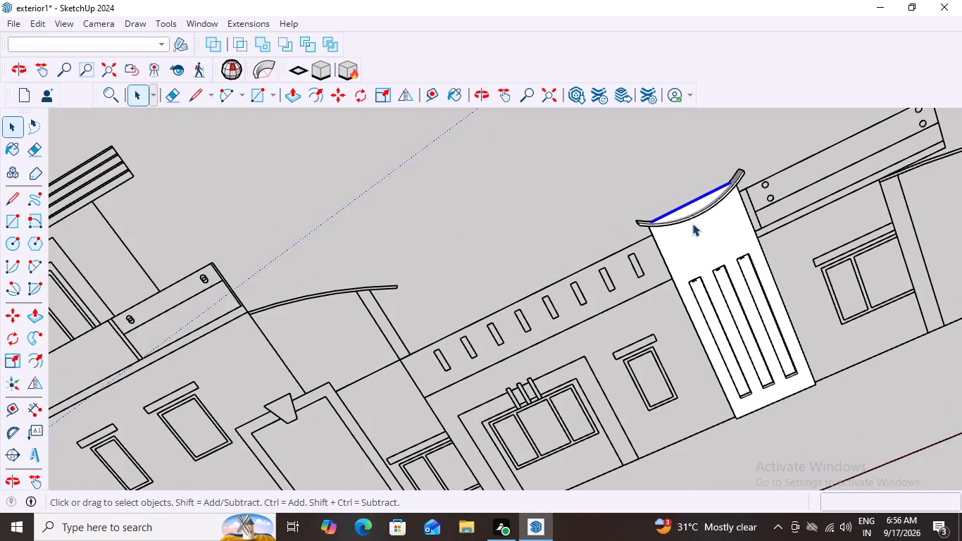
middle_drag(810, 138, 949, 271)
scroll(961, 257, down, 1)
scroll(731, 311, up, 4)
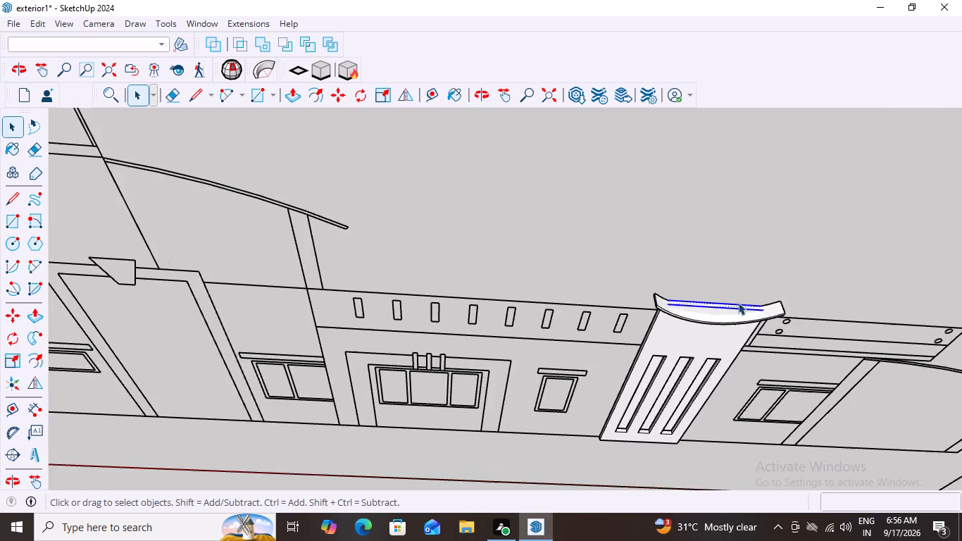
scroll(738, 302, up, 8)
middle_drag(727, 285, 766, 167)
scroll(764, 170, up, 1)
scroll(708, 323, up, 2)
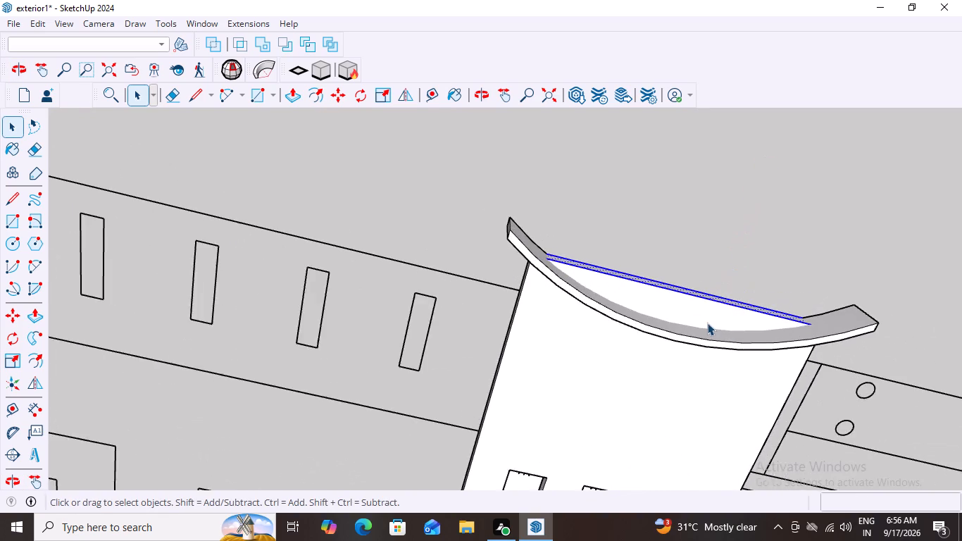
middle_drag(826, 355, 761, 299)
scroll(763, 299, down, 6)
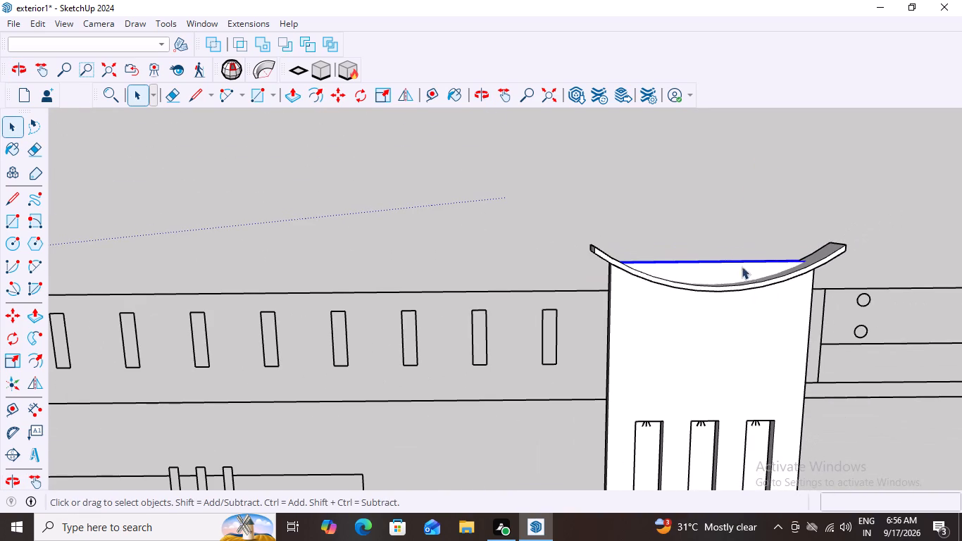
Select the slotted column's front face and examine how its part above the curved band joins the rest.
click(714, 268)
middle_drag(725, 287, 733, 372)
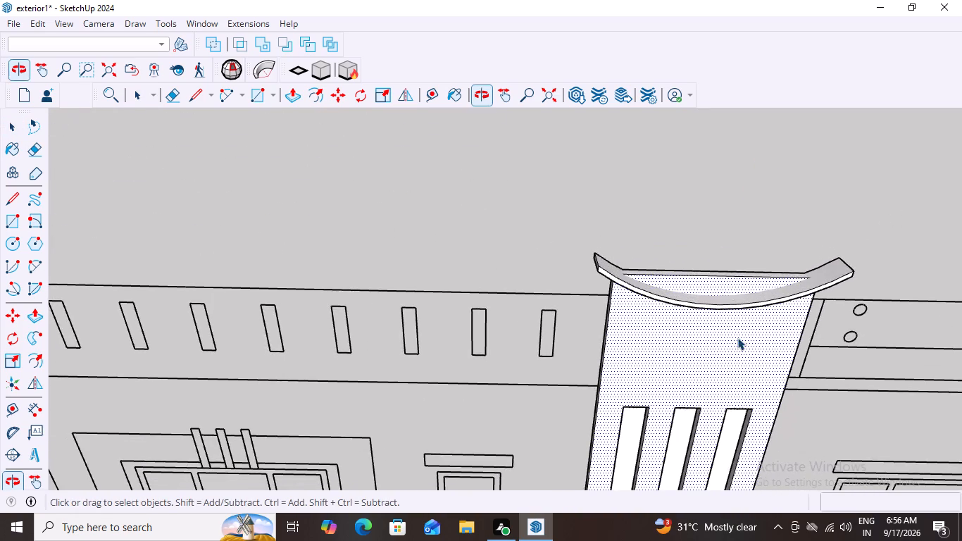
scroll(717, 281, up, 8)
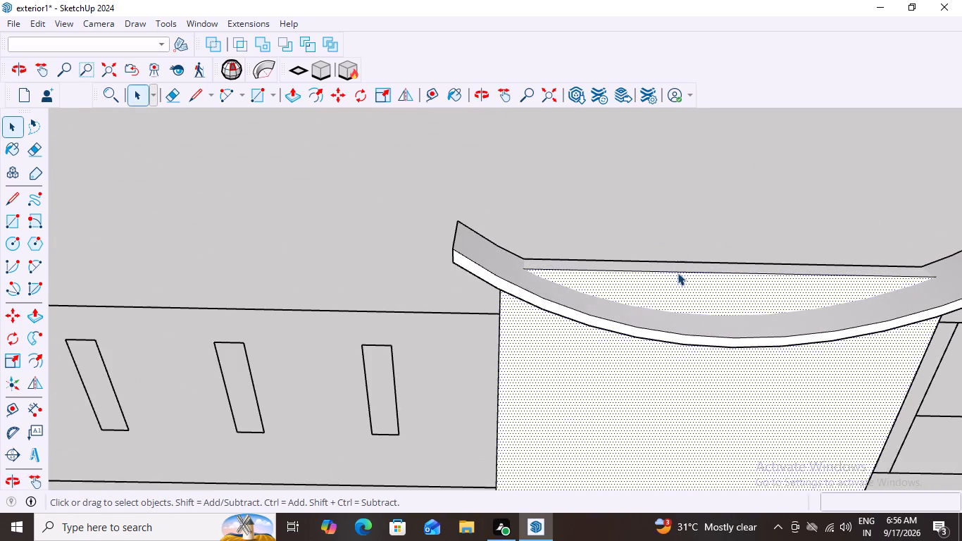
scroll(677, 273, up, 1)
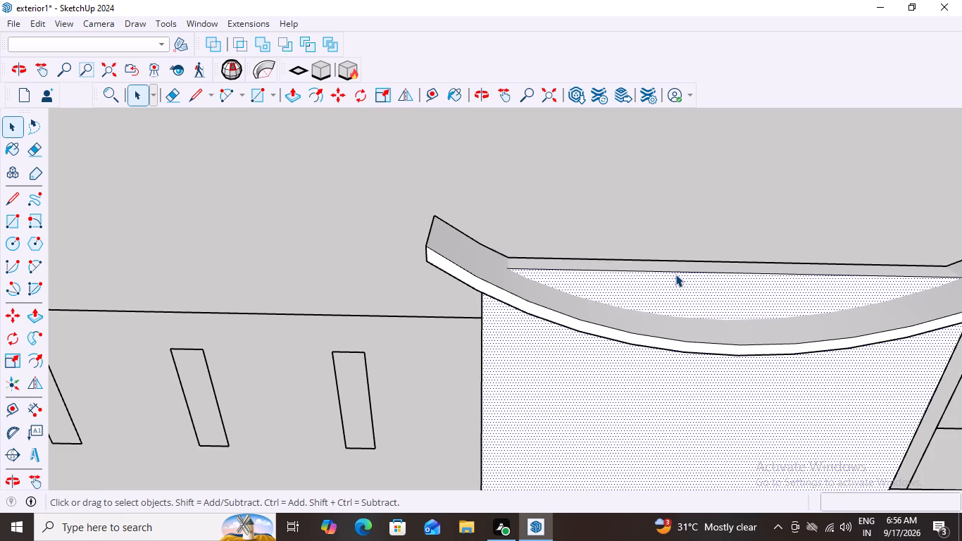
scroll(685, 224, down, 11)
scroll(849, 268, up, 4)
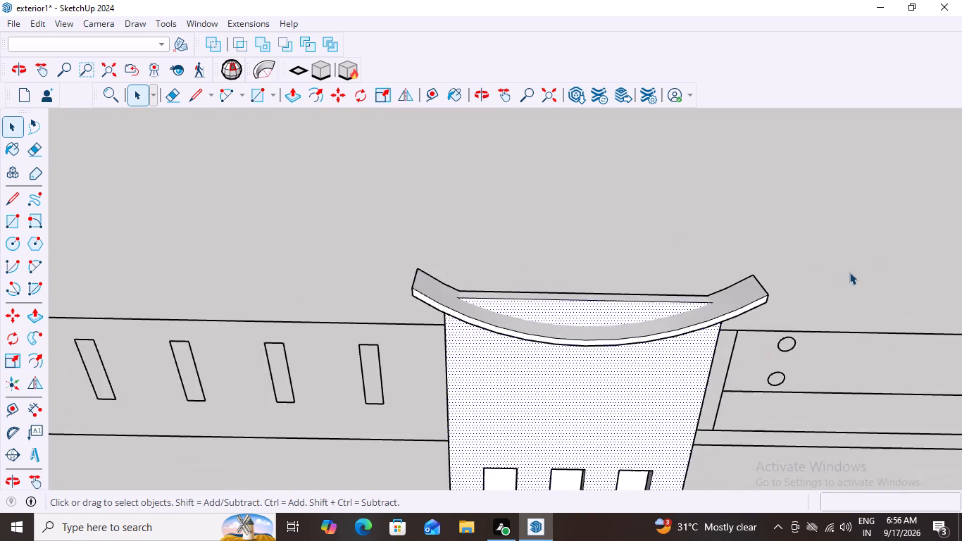
scroll(849, 272, up, 5)
scroll(811, 323, down, 8)
scroll(757, 349, down, 4)
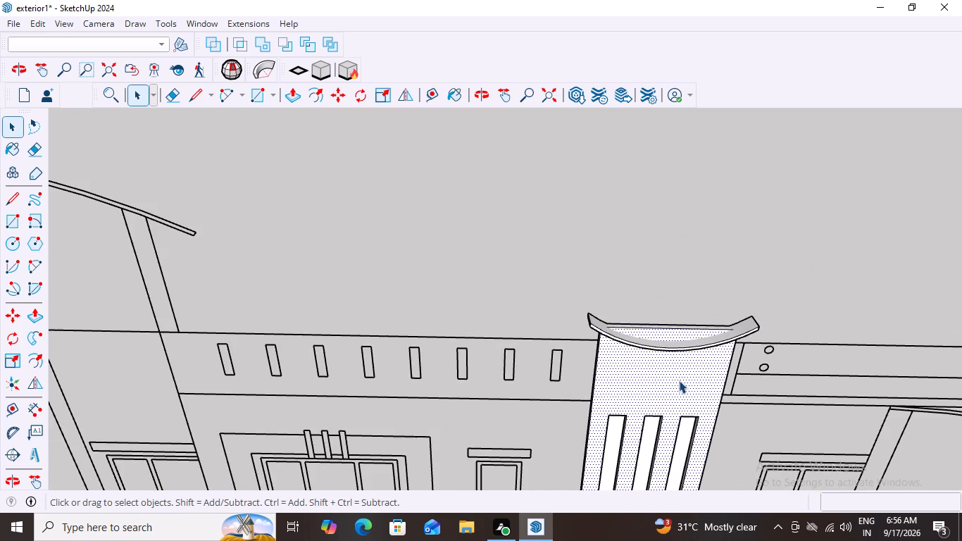
scroll(668, 374, up, 10)
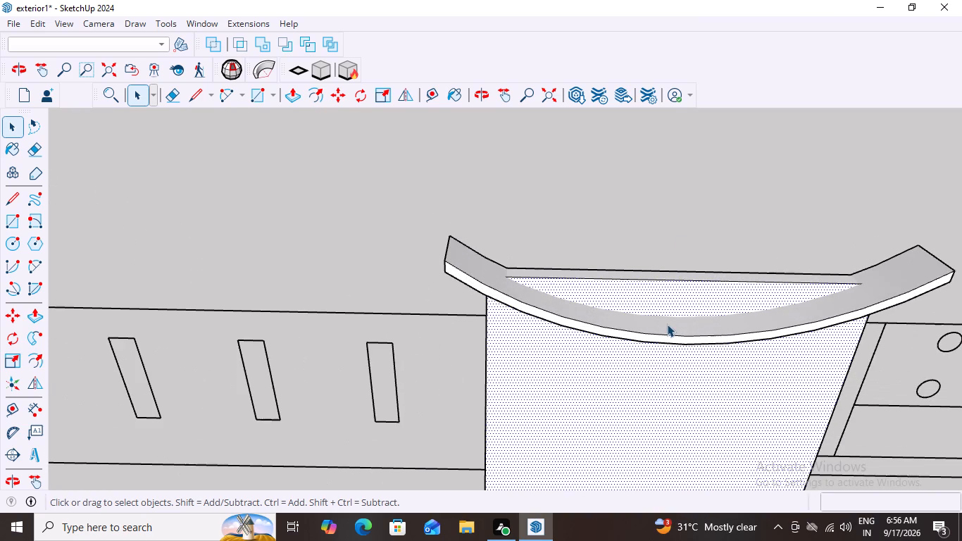
scroll(632, 336, up, 2)
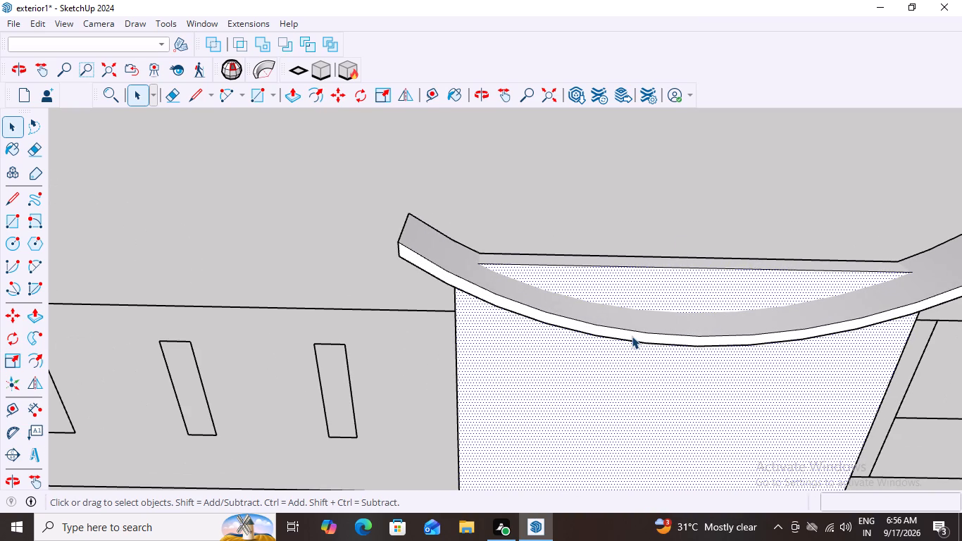
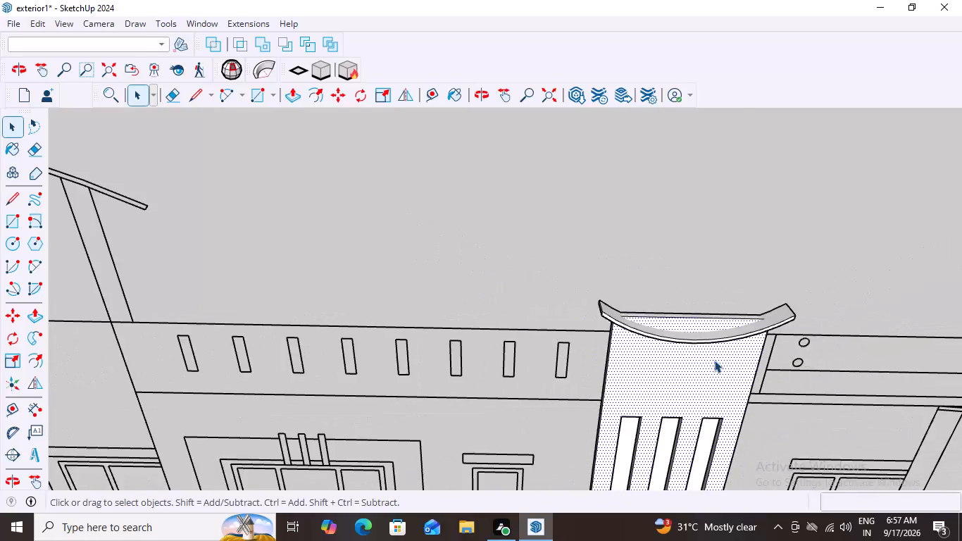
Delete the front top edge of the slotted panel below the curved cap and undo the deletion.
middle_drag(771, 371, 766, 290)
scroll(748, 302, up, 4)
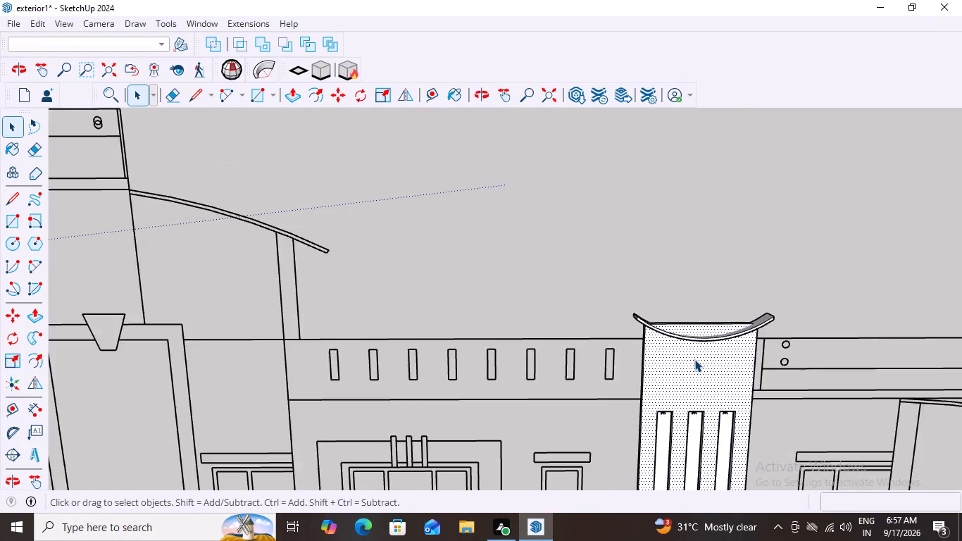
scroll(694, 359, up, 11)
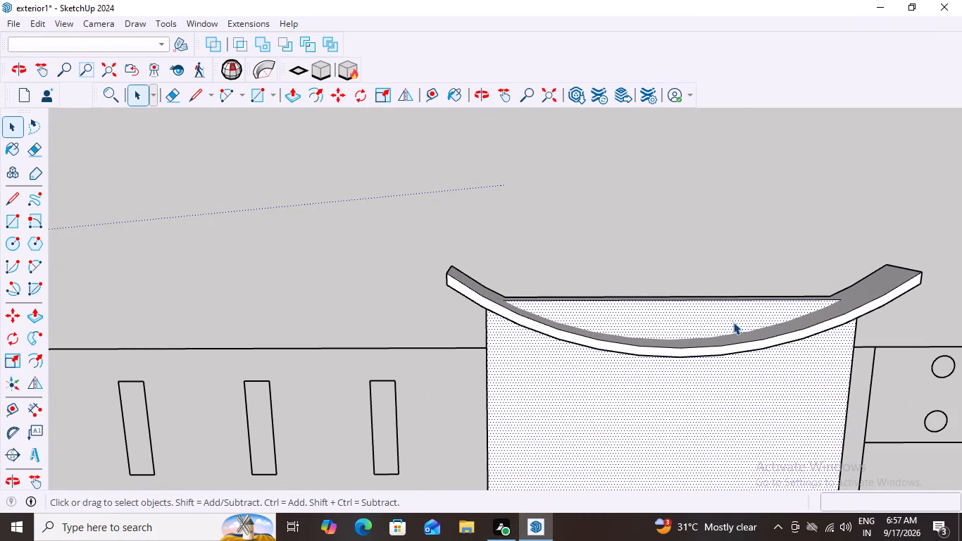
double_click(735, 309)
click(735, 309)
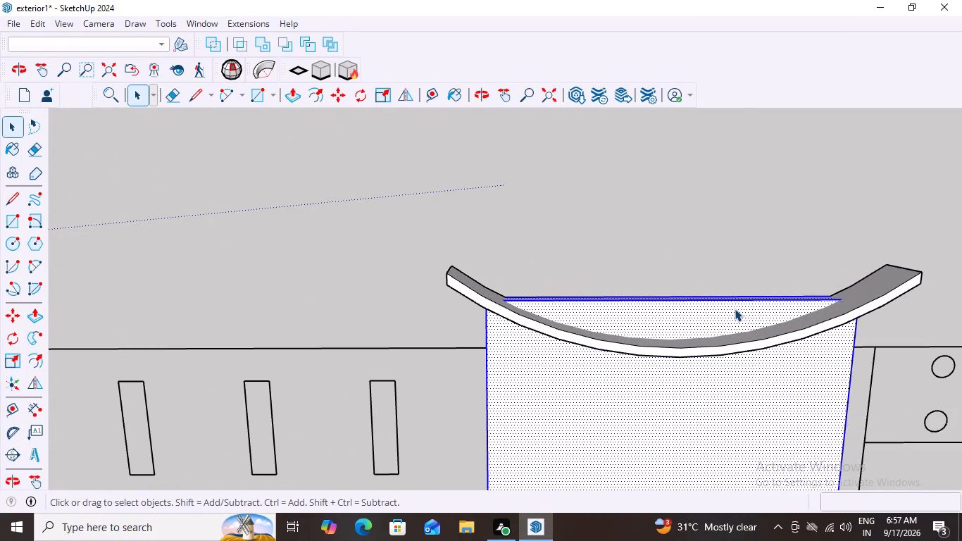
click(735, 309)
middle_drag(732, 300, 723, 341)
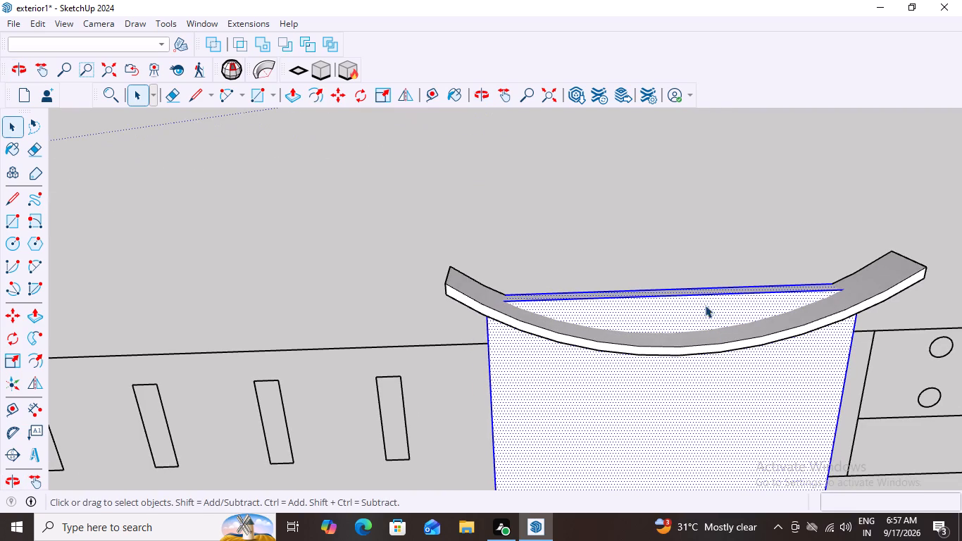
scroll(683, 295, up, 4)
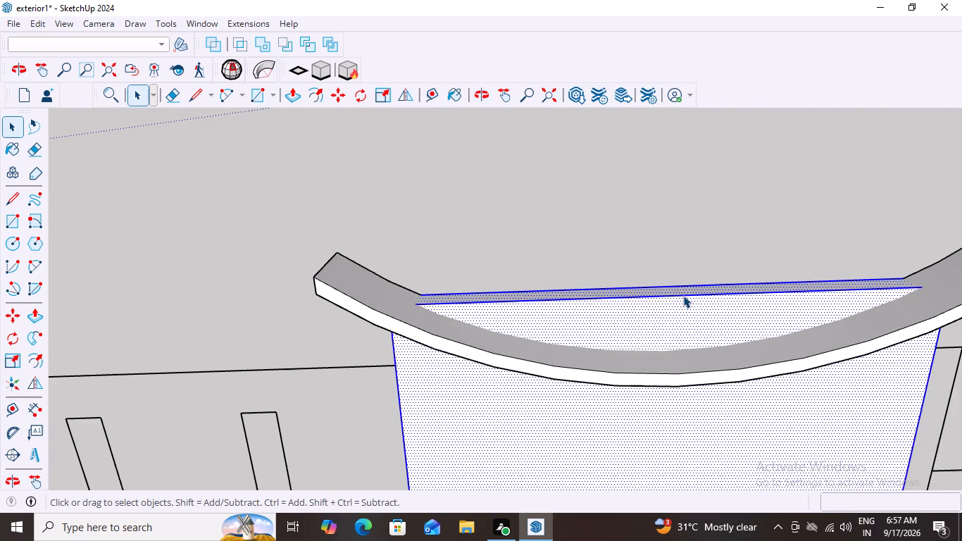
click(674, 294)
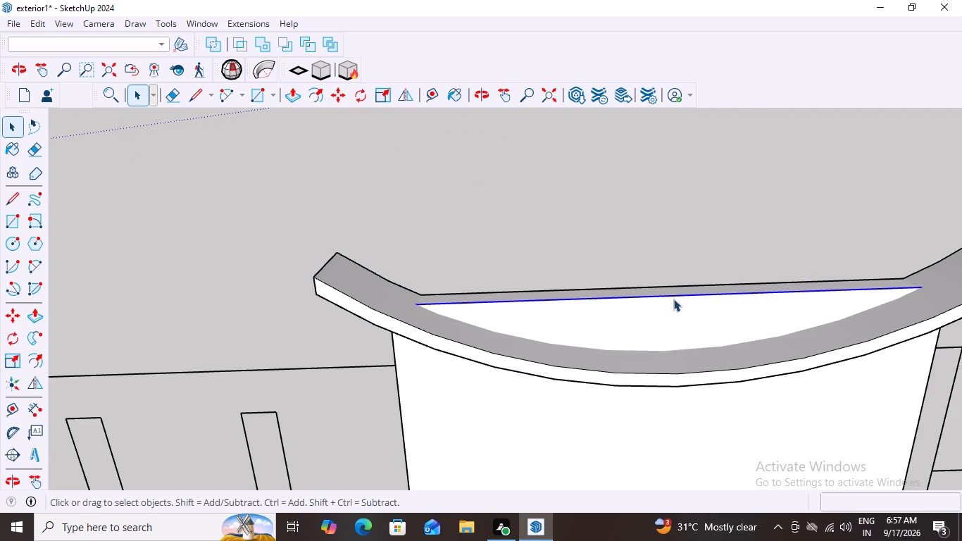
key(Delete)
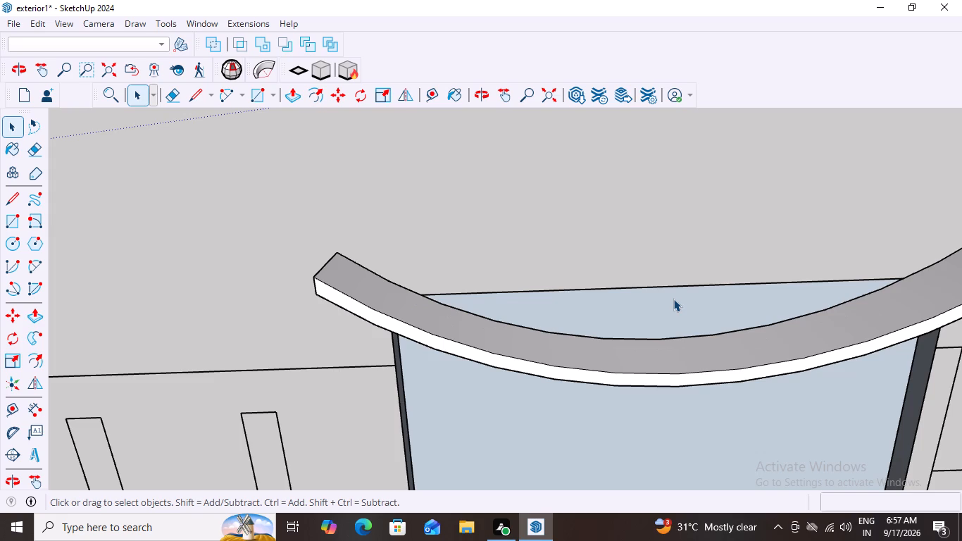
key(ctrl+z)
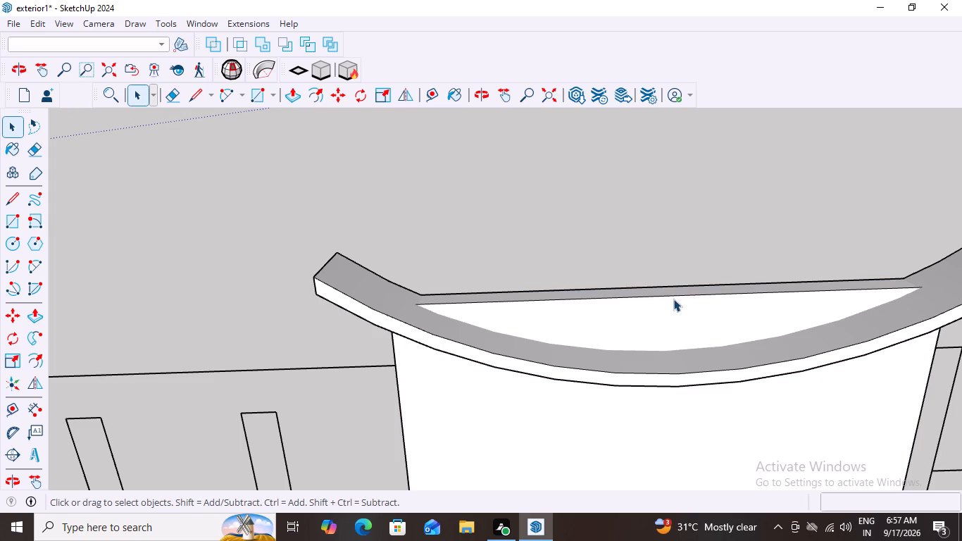
Make a group from all the connected faces and edges of the slotted panel beneath the curved cap.
scroll(673, 263, down, 11)
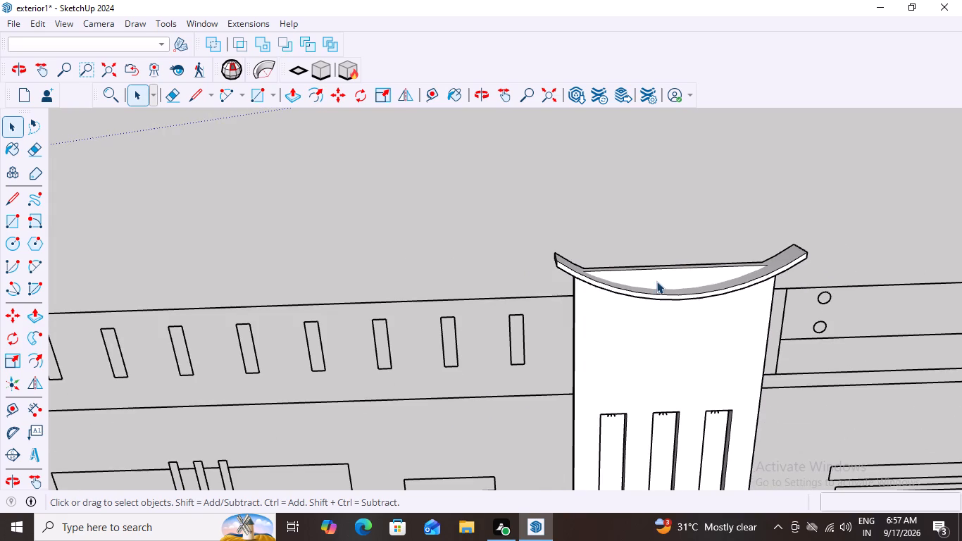
triple_click(658, 278)
click(658, 278)
right_click(658, 278)
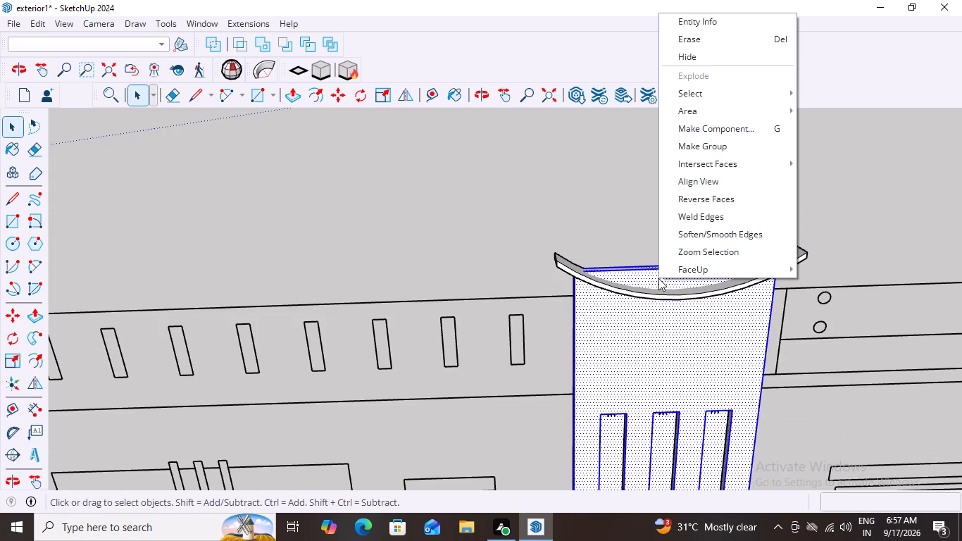
click(697, 145)
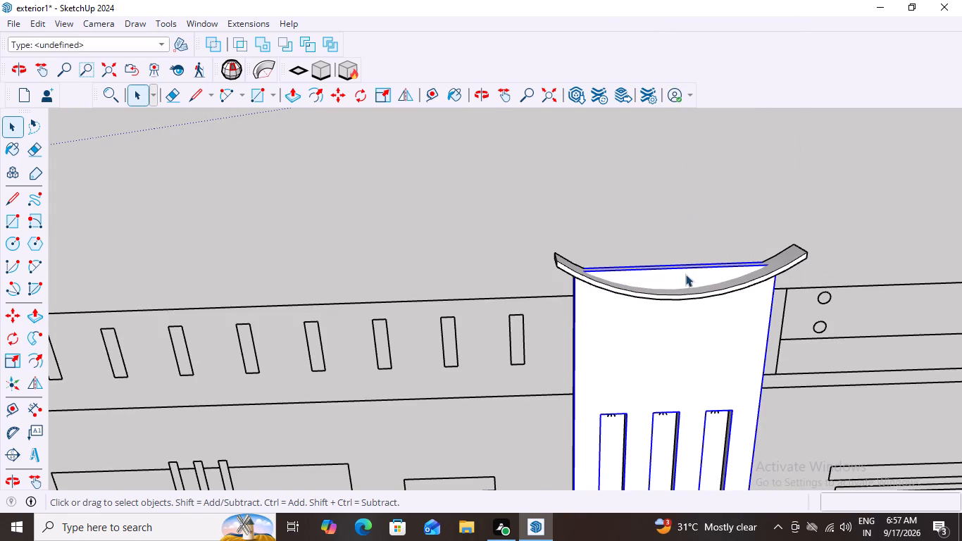
Open the slotted panel's group for editing.
scroll(687, 278, up, 9)
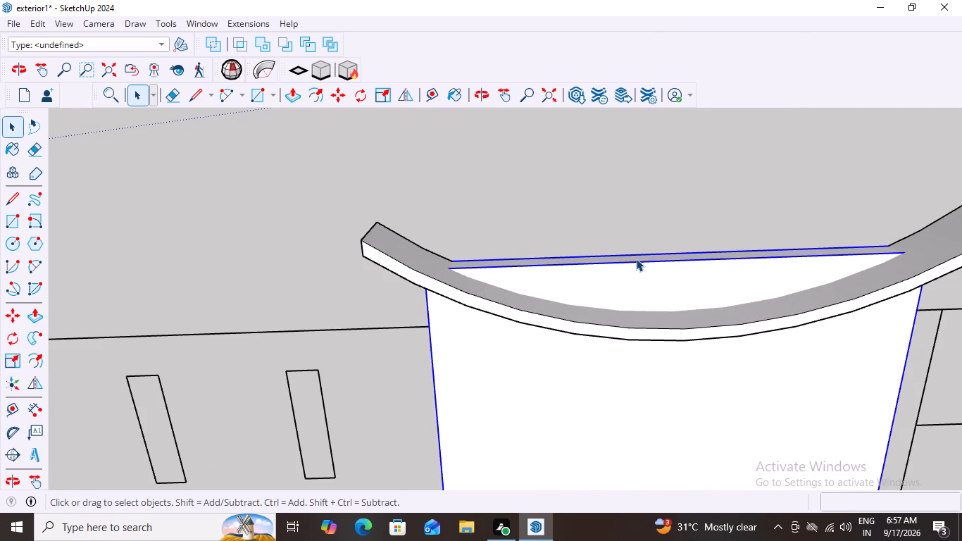
click(636, 261)
double_click(636, 261)
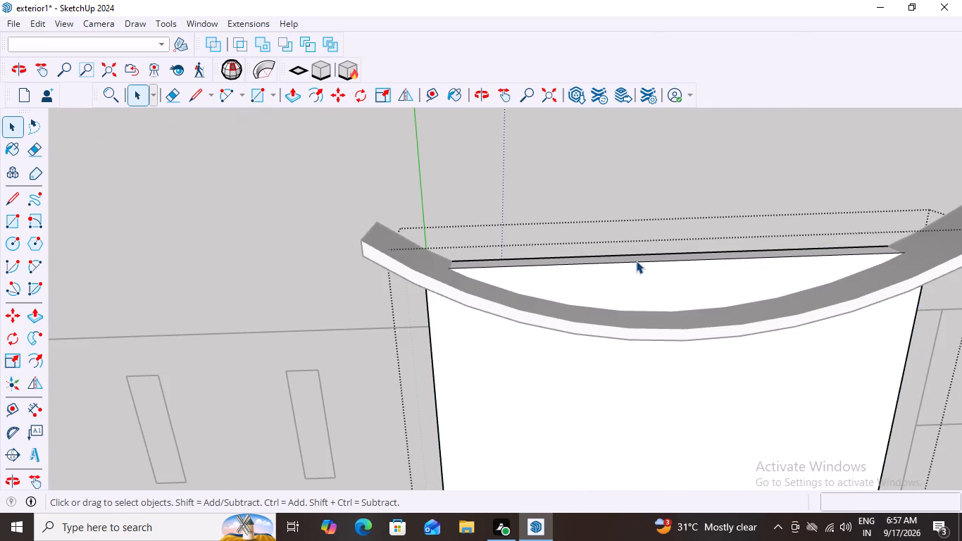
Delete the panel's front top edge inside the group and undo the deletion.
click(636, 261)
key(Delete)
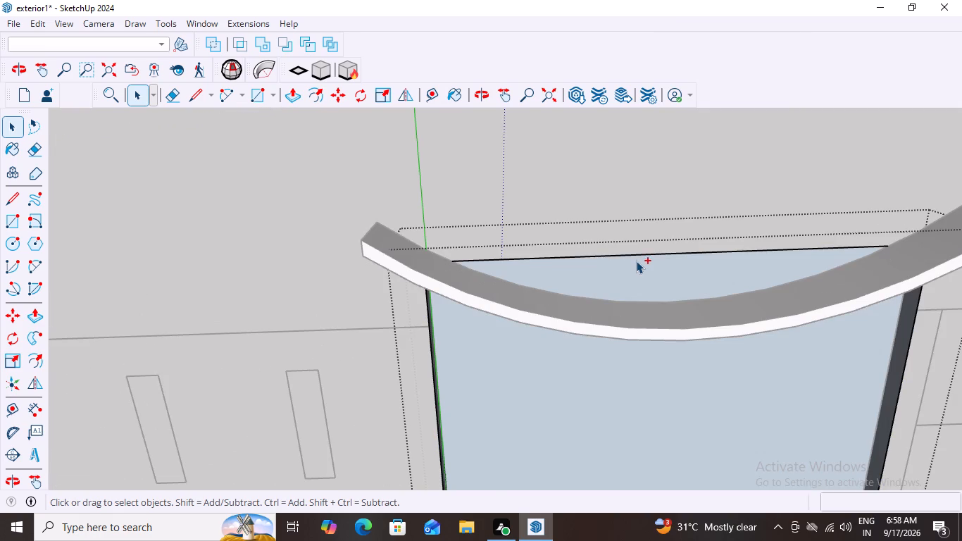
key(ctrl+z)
Move the panel's rear top edge about 164 mm down along the green axis, toward the curved cap.
middle_drag(630, 282, 639, 189)
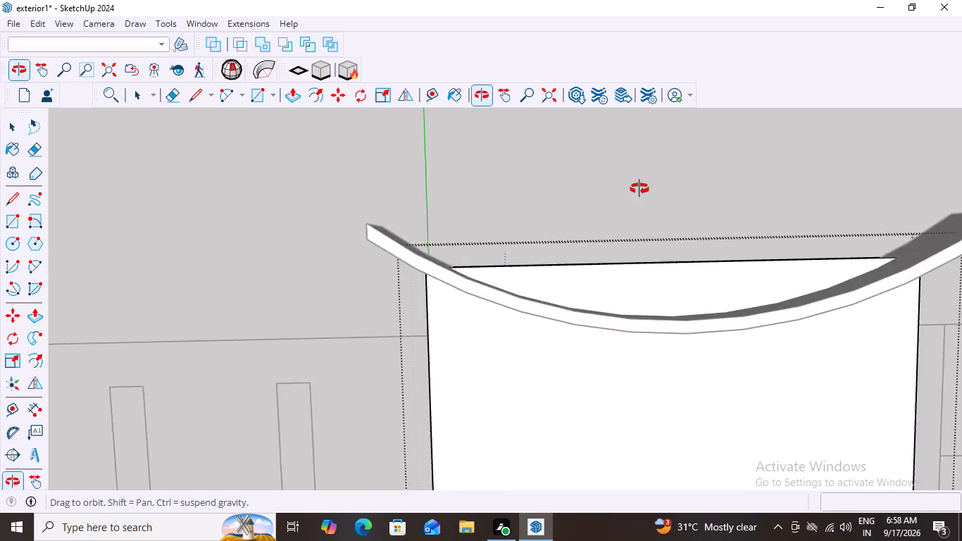
middle_drag(639, 189, 651, 169)
scroll(659, 249, down, 5)
middle_drag(645, 276, 637, 359)
middle_drag(642, 239, 591, 379)
middle_drag(723, 183, 815, 217)
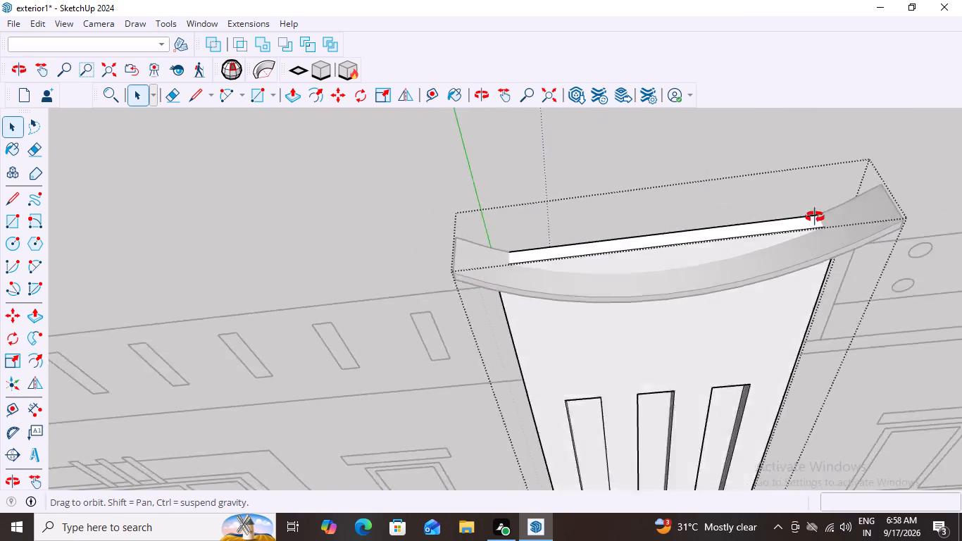
middle_drag(815, 217, 819, 270)
scroll(710, 235, up, 2)
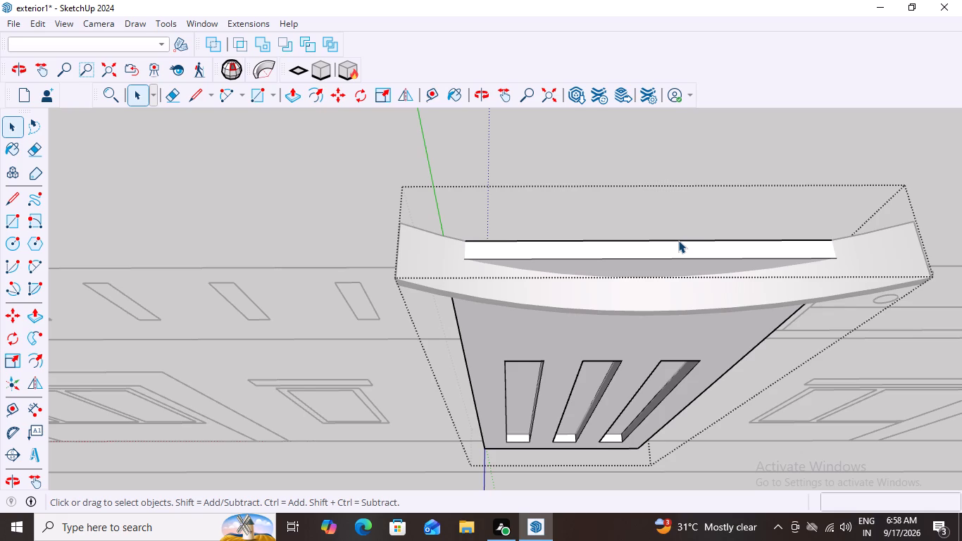
click(677, 240)
click(677, 240)
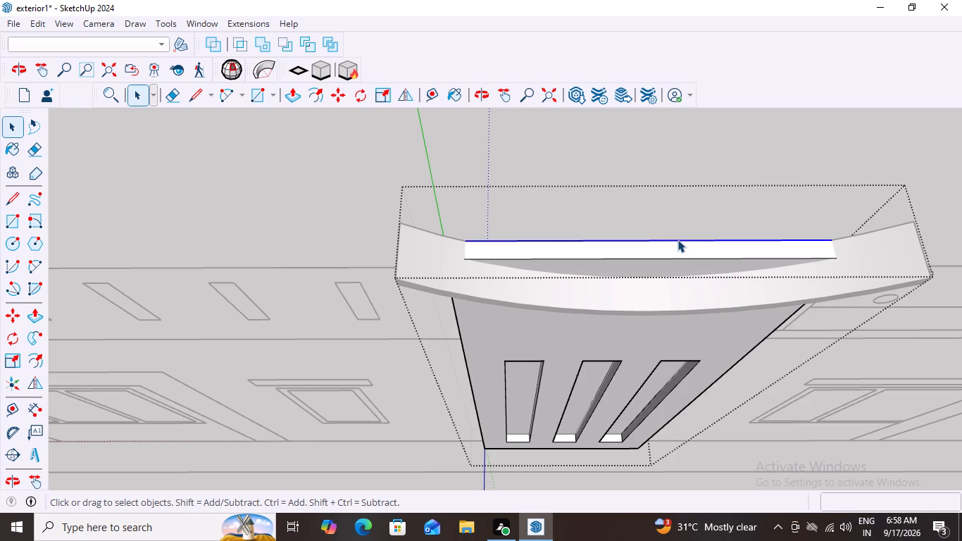
key(m)
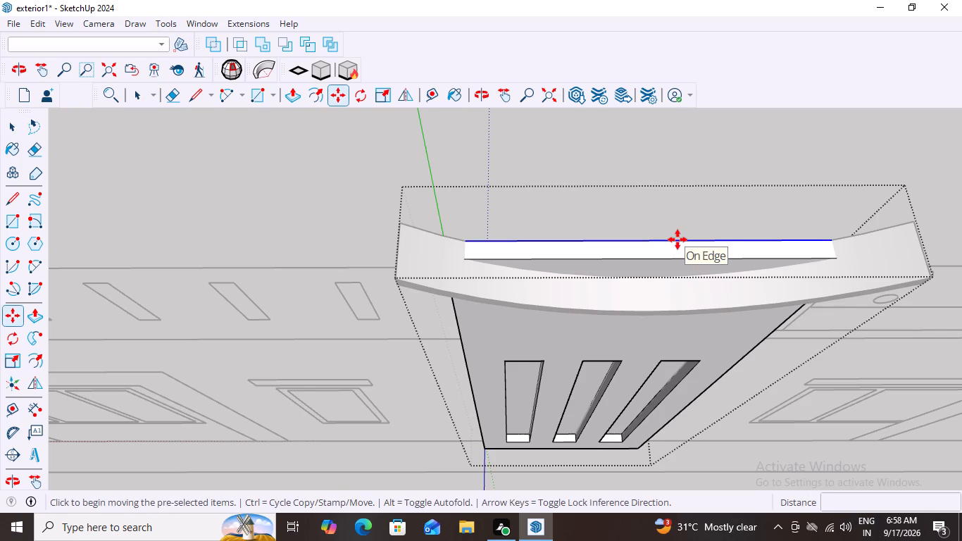
click(679, 241)
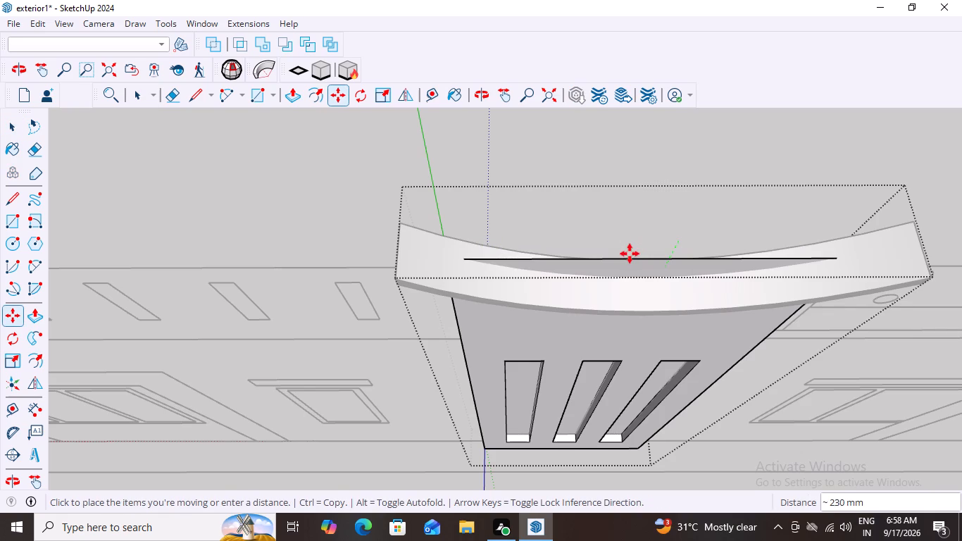
middle_drag(621, 263, 663, 132)
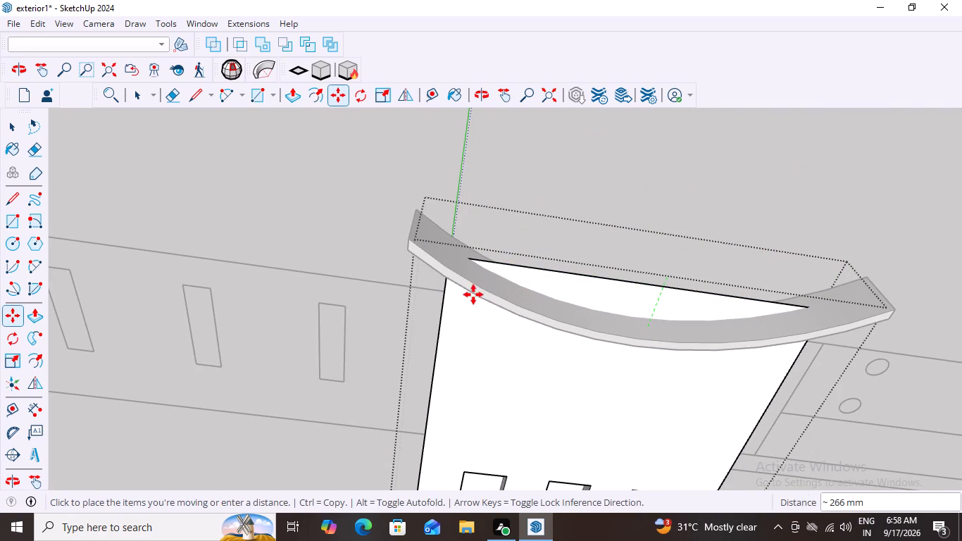
click(446, 279)
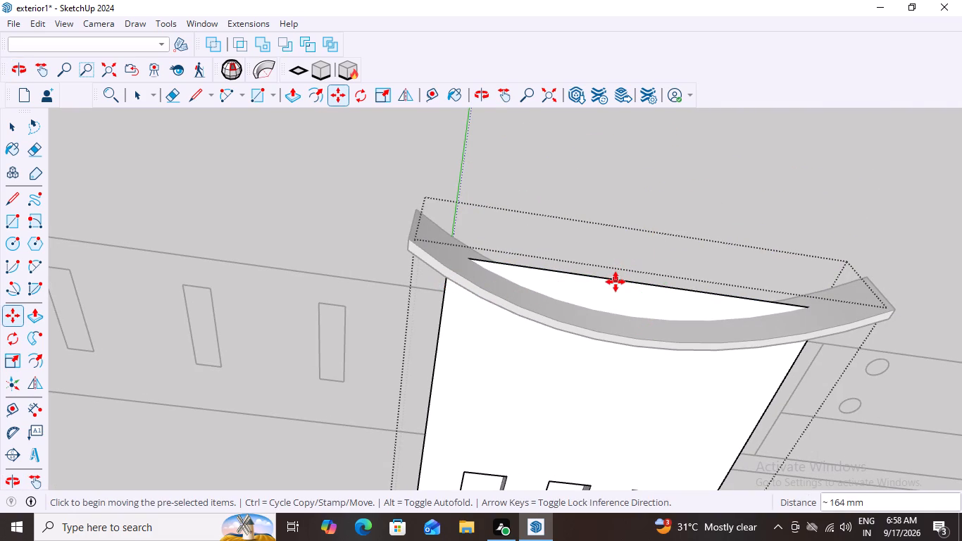
drag(616, 280, 604, 306)
key(space)
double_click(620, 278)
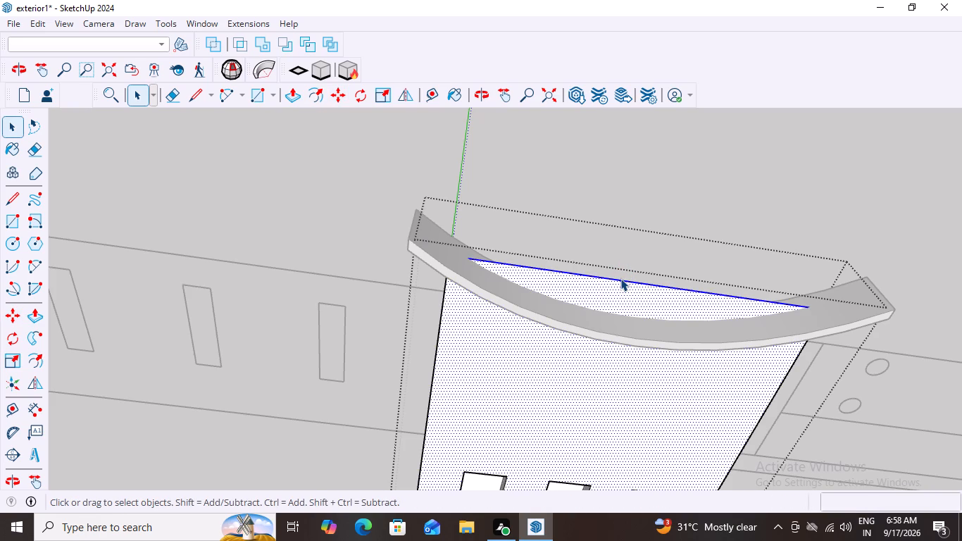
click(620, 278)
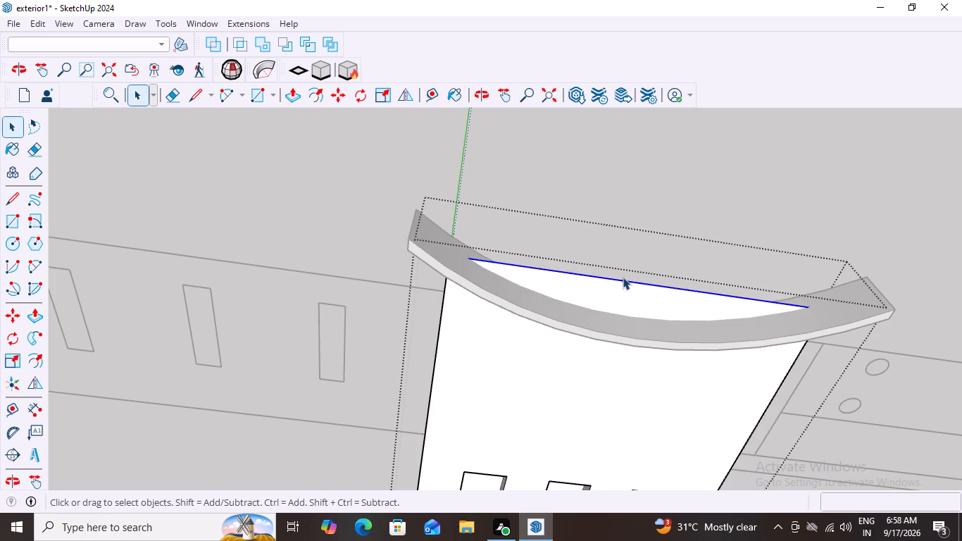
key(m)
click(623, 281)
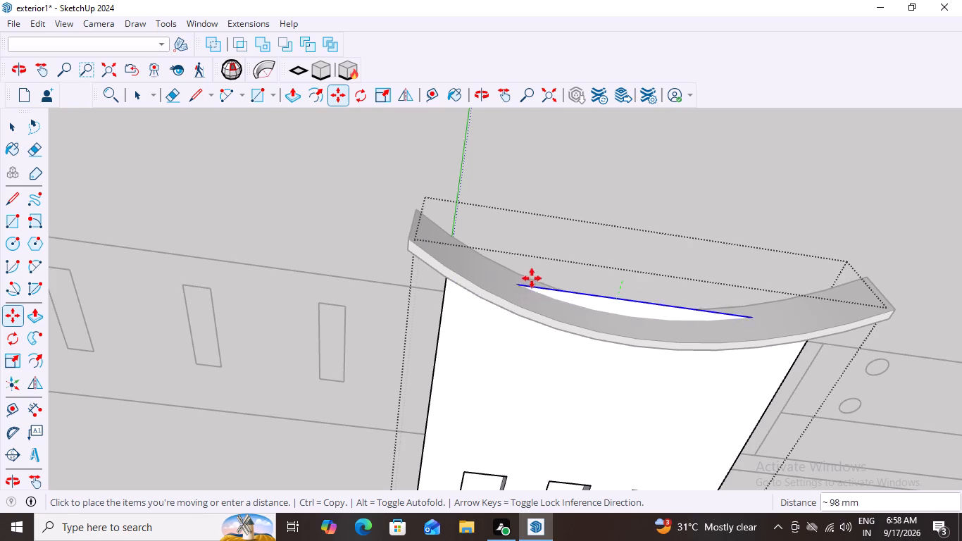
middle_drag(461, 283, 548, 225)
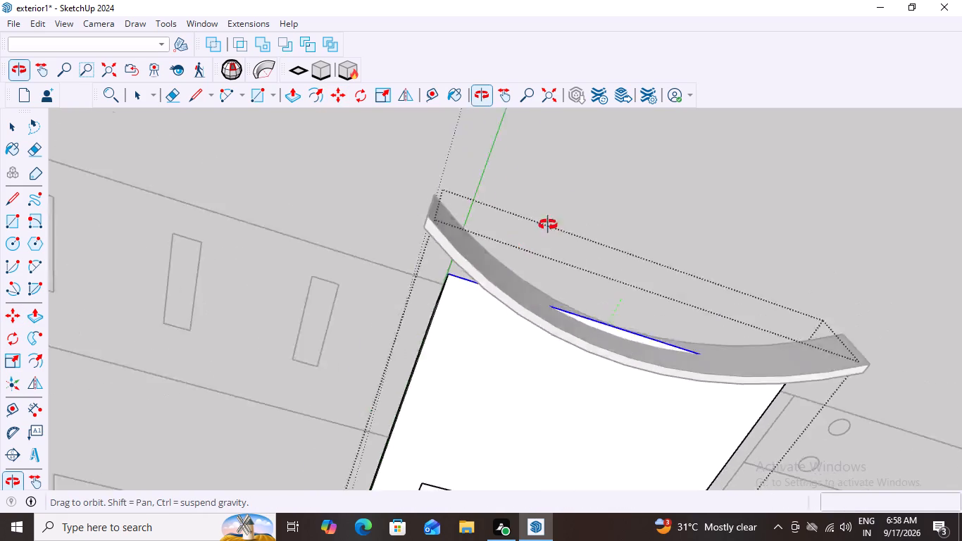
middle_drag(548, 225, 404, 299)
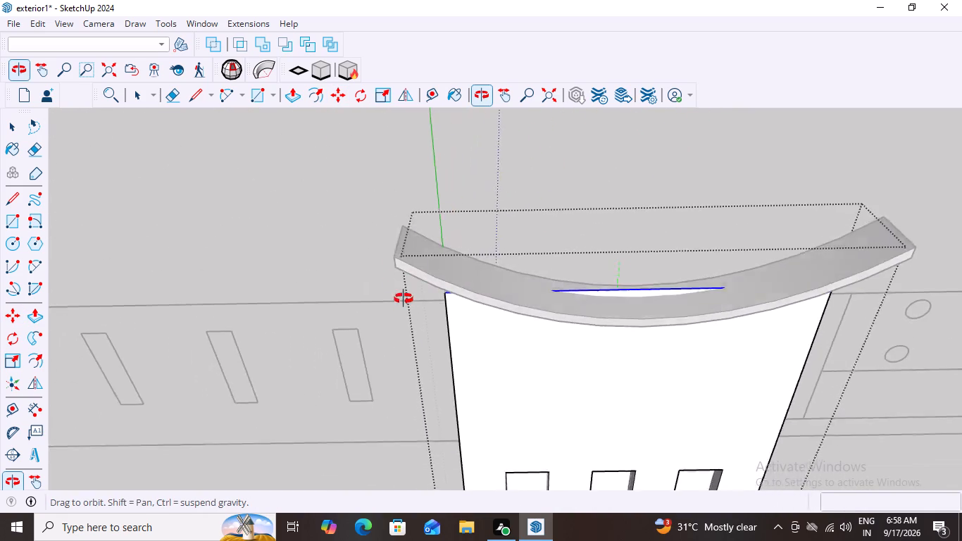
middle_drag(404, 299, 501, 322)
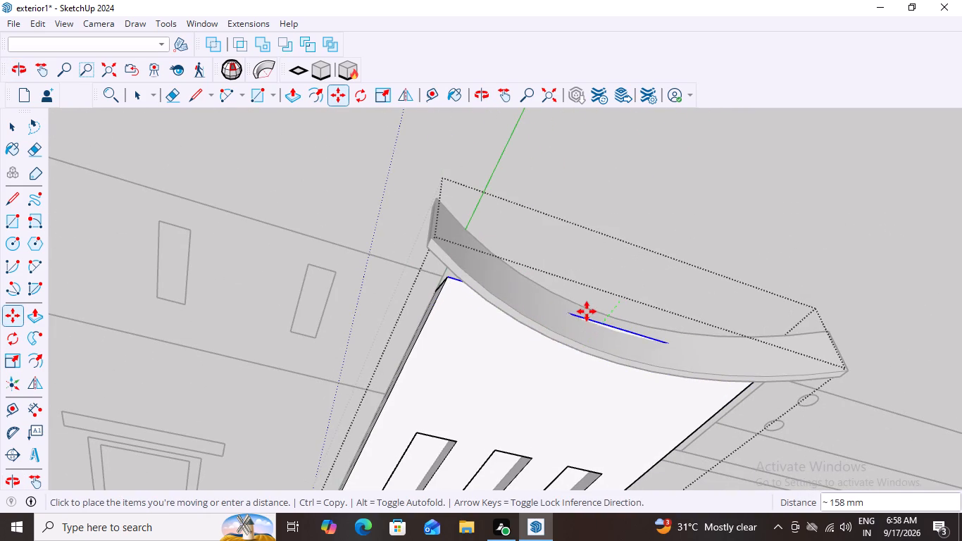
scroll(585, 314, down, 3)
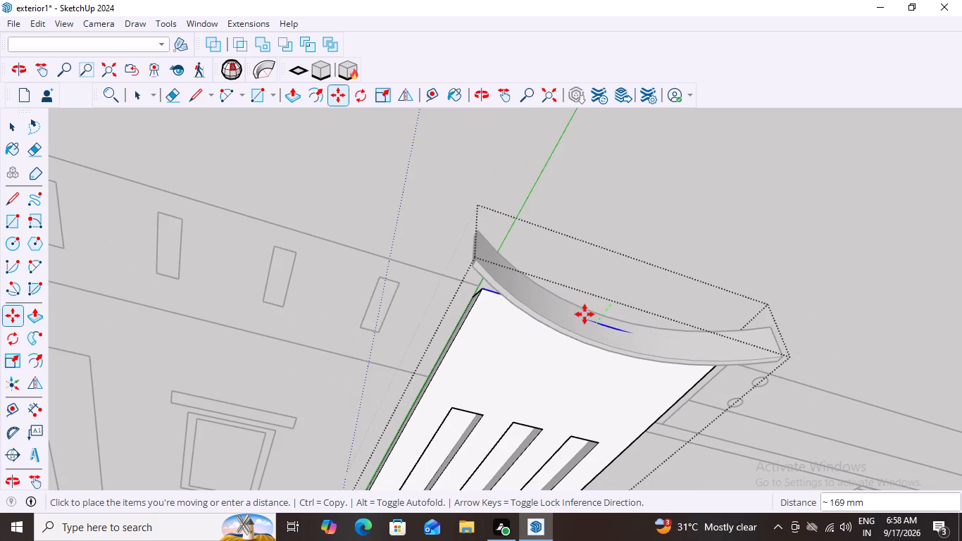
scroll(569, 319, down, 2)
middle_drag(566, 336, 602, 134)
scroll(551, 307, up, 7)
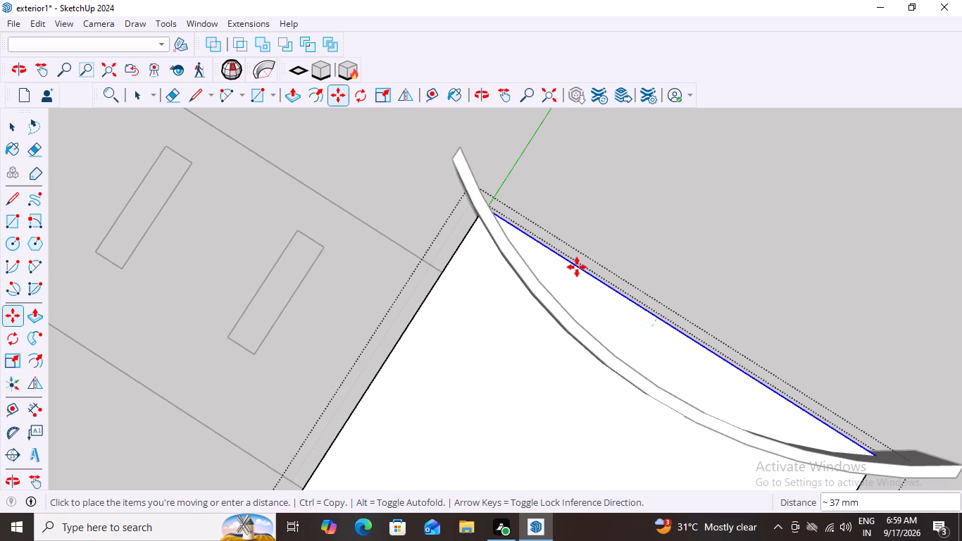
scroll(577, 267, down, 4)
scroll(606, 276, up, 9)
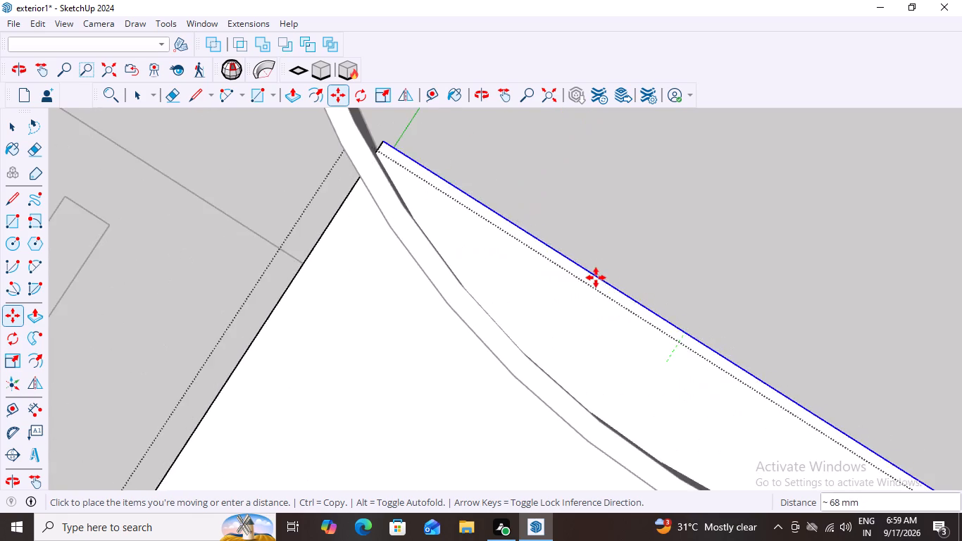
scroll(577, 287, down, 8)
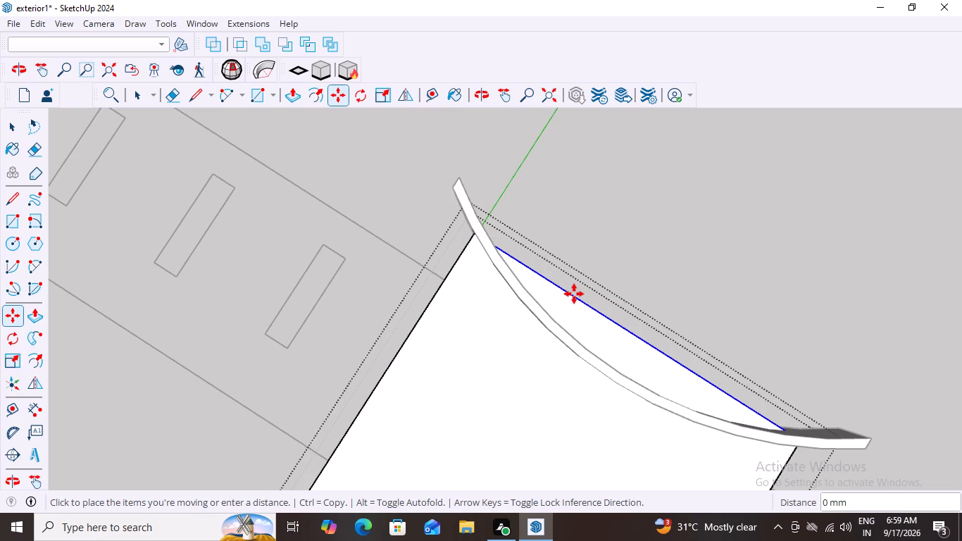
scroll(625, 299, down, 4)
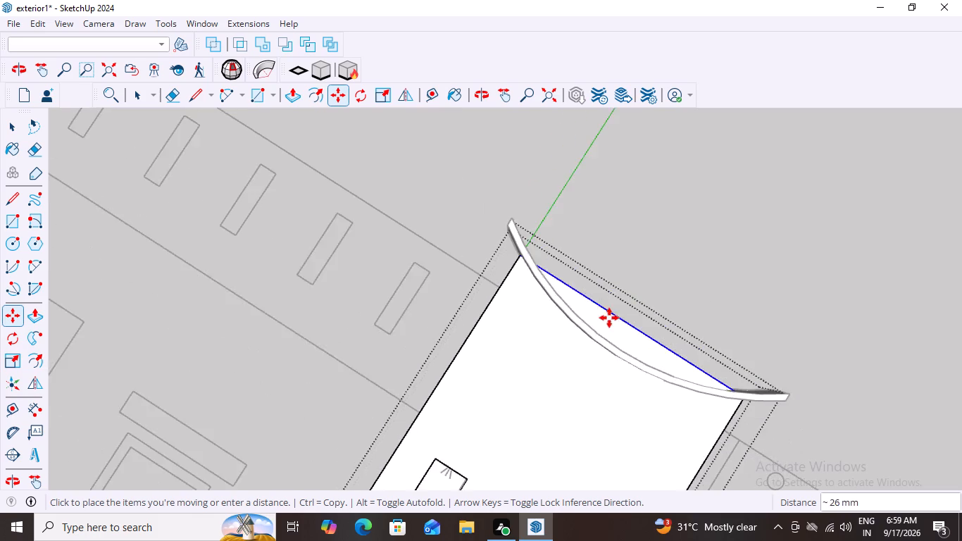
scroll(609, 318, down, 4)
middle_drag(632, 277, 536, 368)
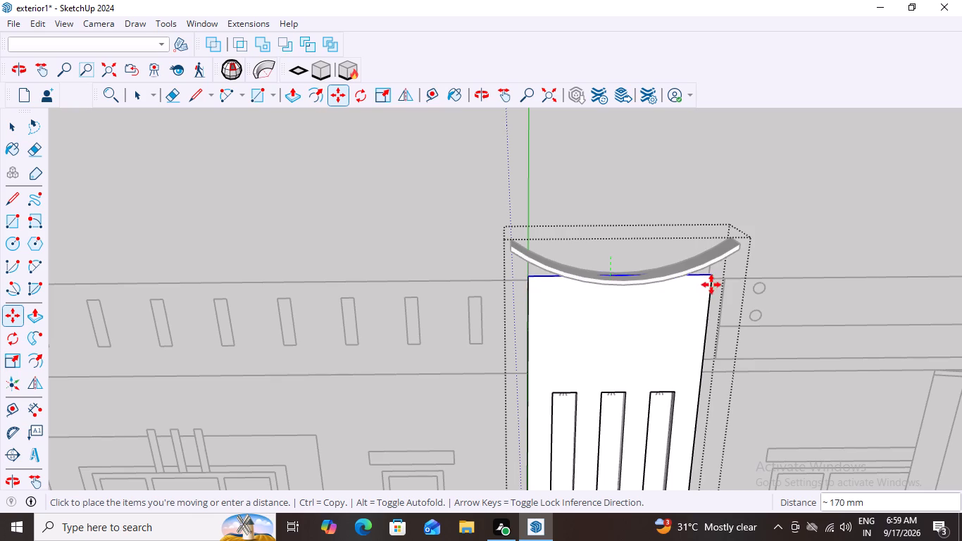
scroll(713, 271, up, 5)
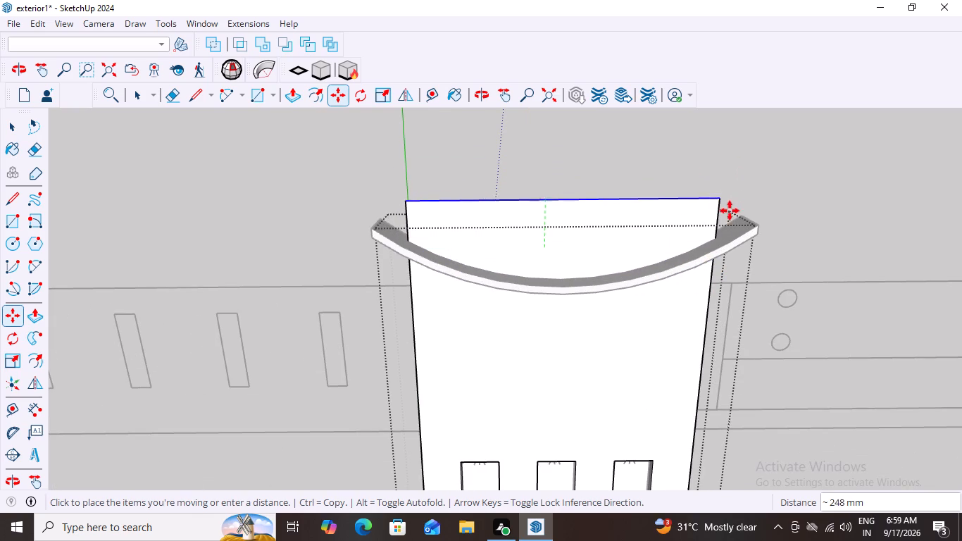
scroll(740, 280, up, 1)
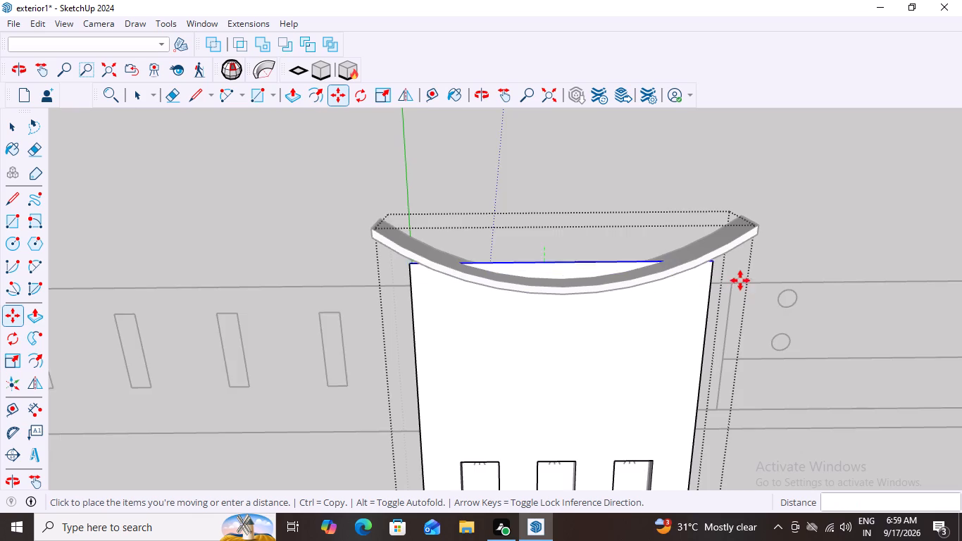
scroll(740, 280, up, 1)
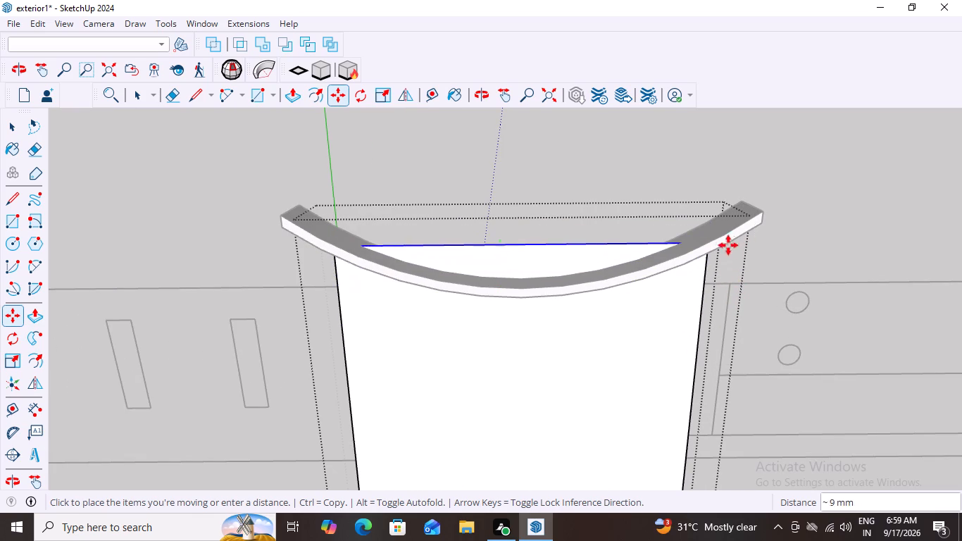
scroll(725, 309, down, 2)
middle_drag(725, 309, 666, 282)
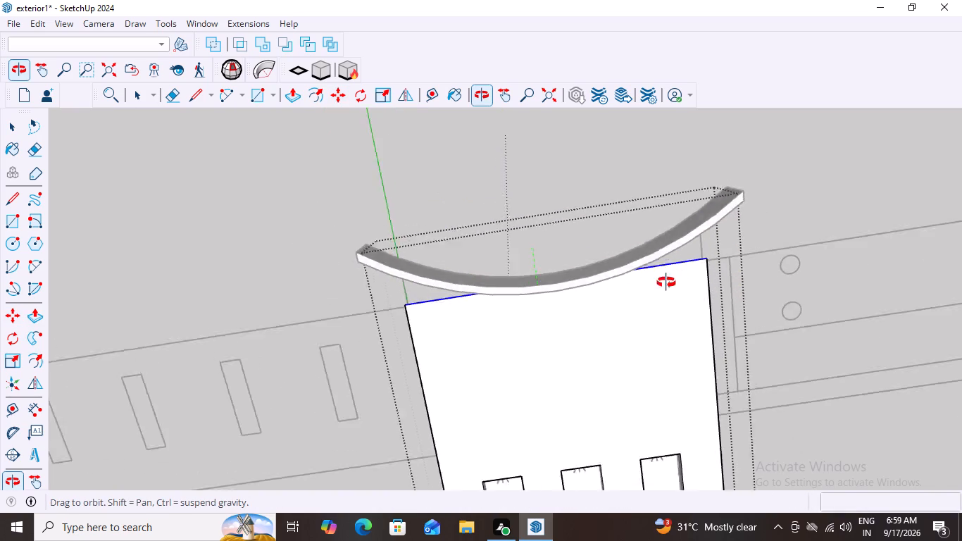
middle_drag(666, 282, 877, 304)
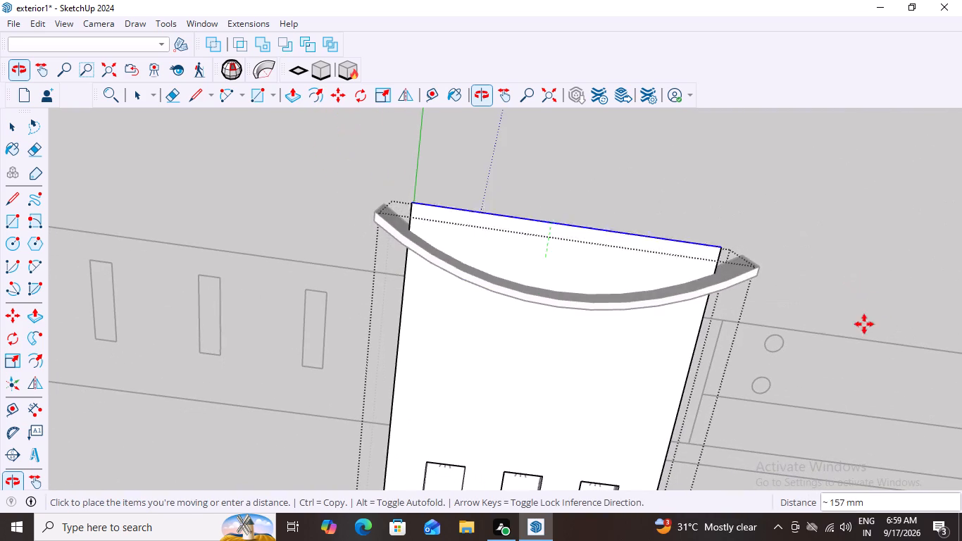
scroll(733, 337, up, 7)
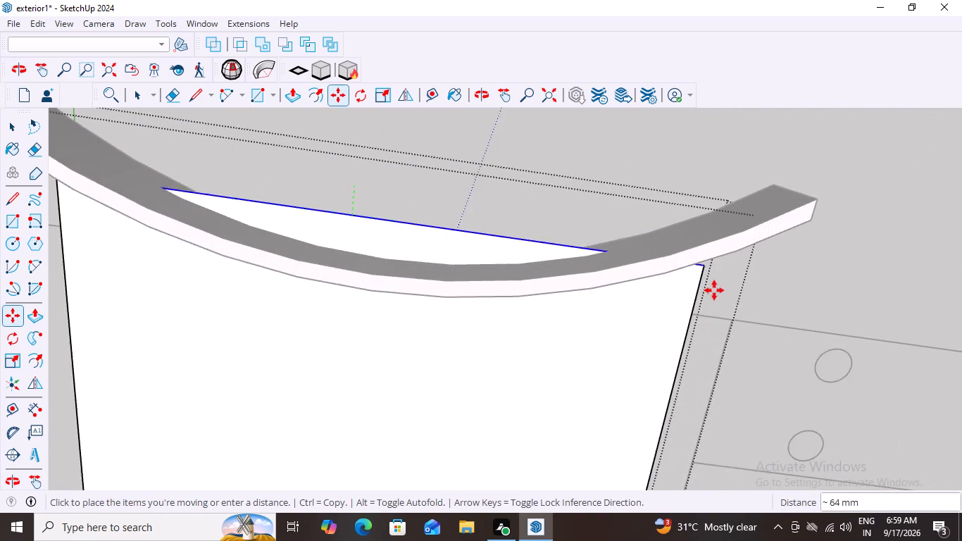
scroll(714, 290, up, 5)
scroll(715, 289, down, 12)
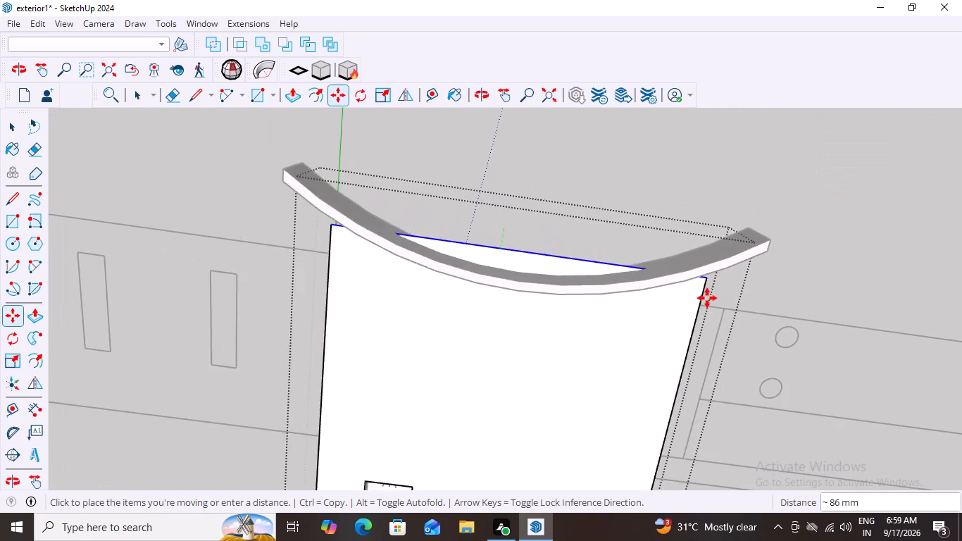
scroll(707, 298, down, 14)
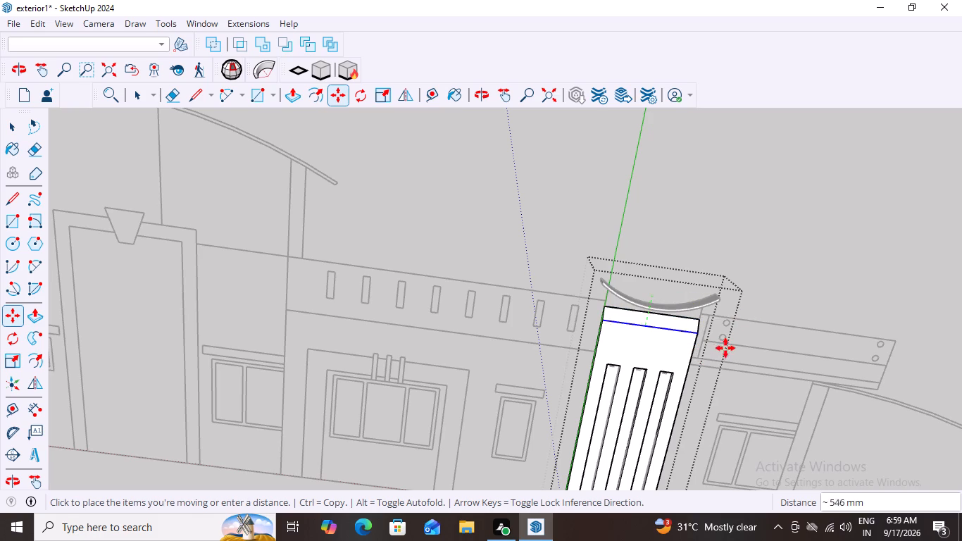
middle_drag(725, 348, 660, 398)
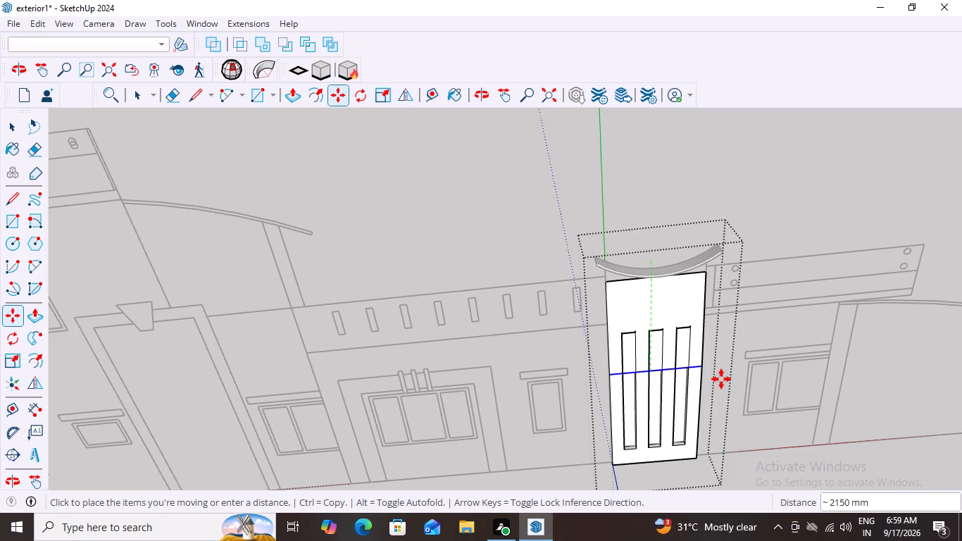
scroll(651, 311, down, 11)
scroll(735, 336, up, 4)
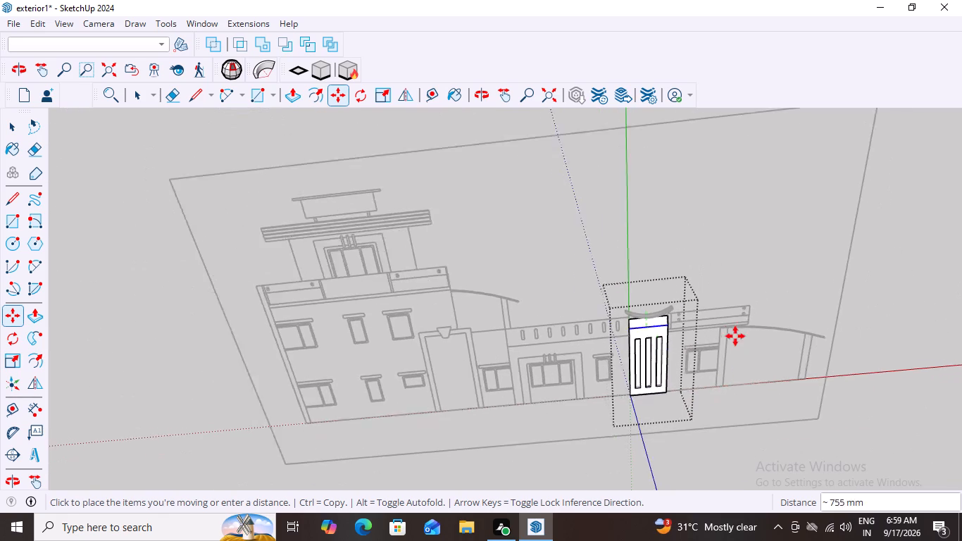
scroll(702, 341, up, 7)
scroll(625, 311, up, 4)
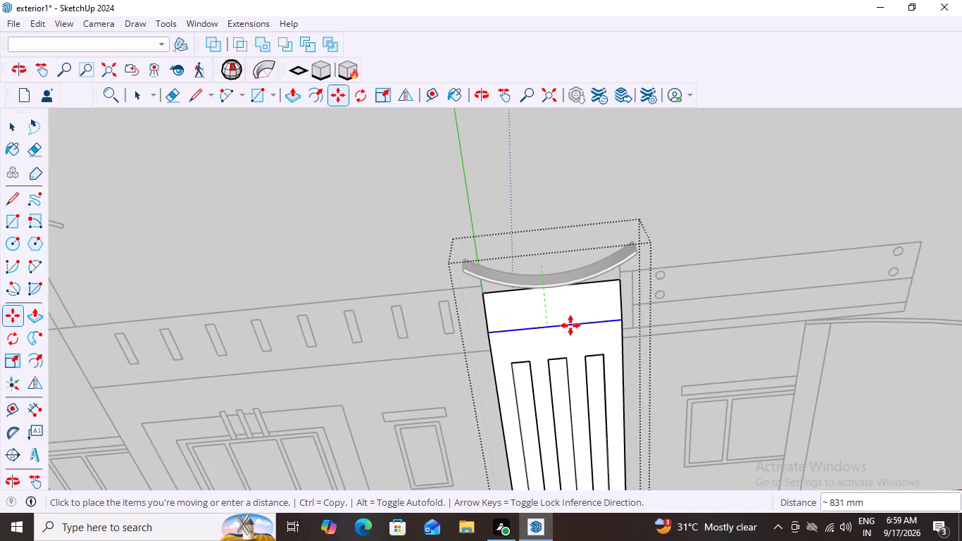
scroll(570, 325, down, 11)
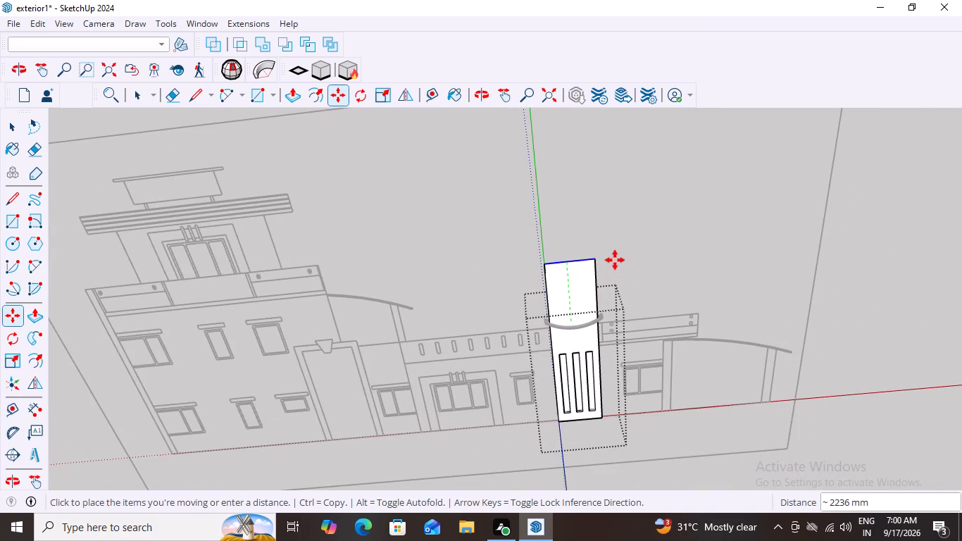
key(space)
Close the slotted panel's group and examine the facade, focusing on the panel's top edge around the curved cap.
key(Escape)
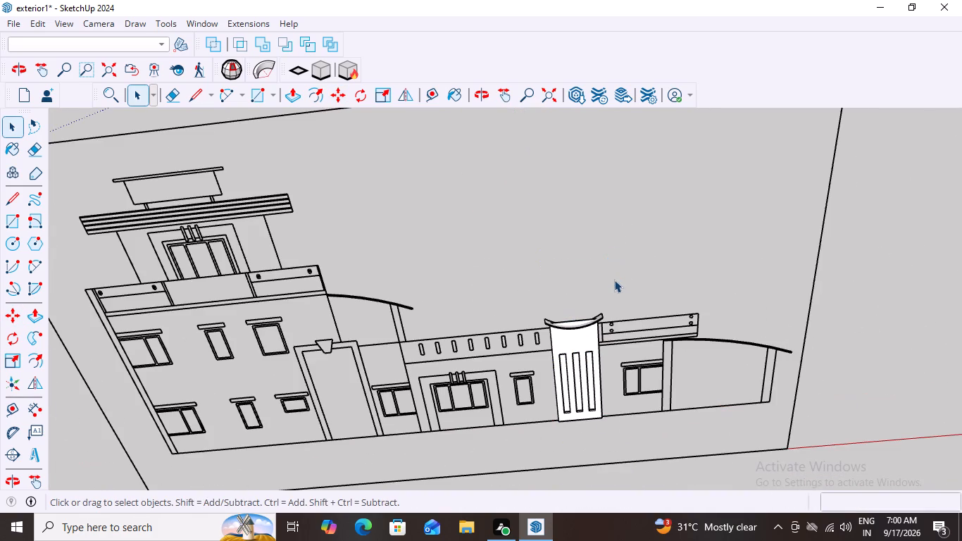
middle_drag(577, 337, 520, 296)
scroll(636, 290, down, 3)
middle_drag(706, 296, 707, 305)
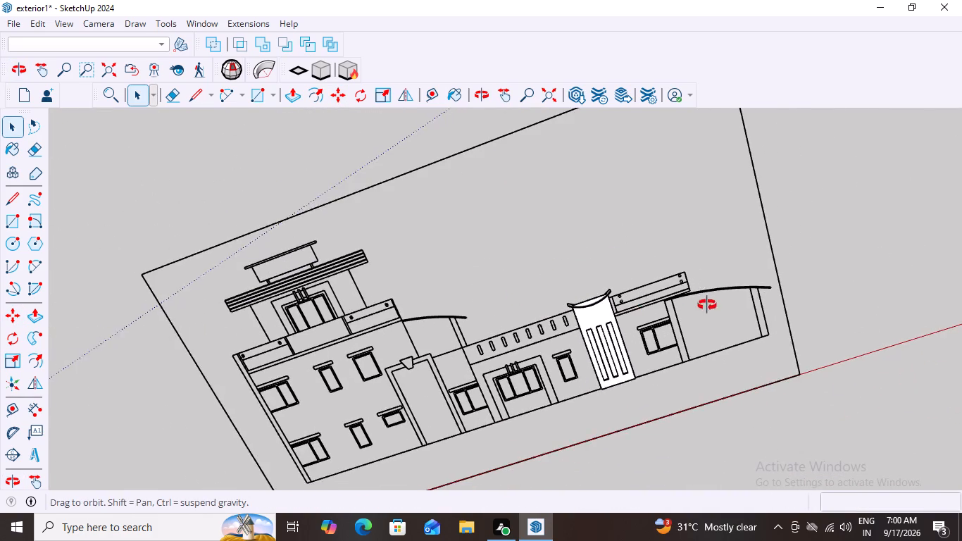
middle_drag(707, 305, 580, 359)
middle_drag(713, 212, 775, 229)
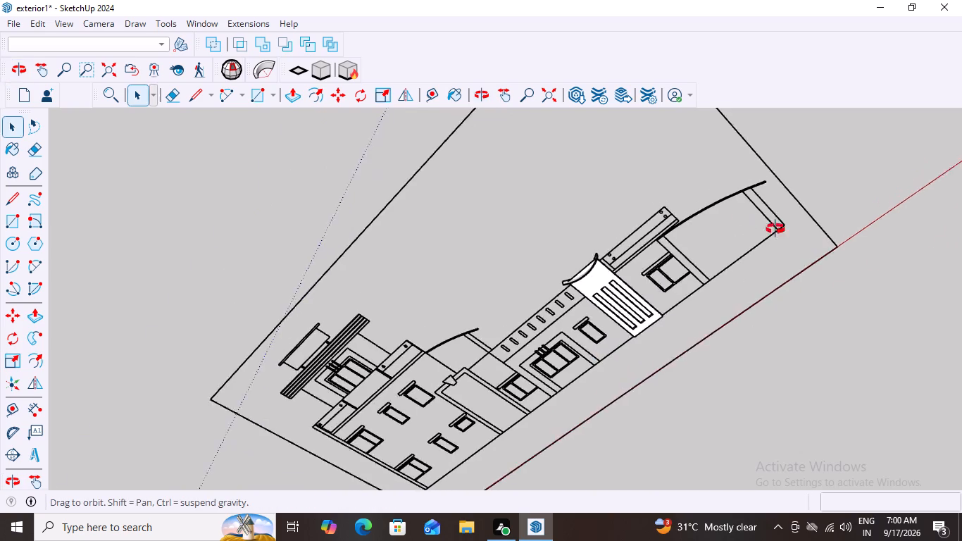
middle_drag(775, 229, 837, 192)
middle_drag(454, 187, 633, 99)
scroll(633, 99, down, 12)
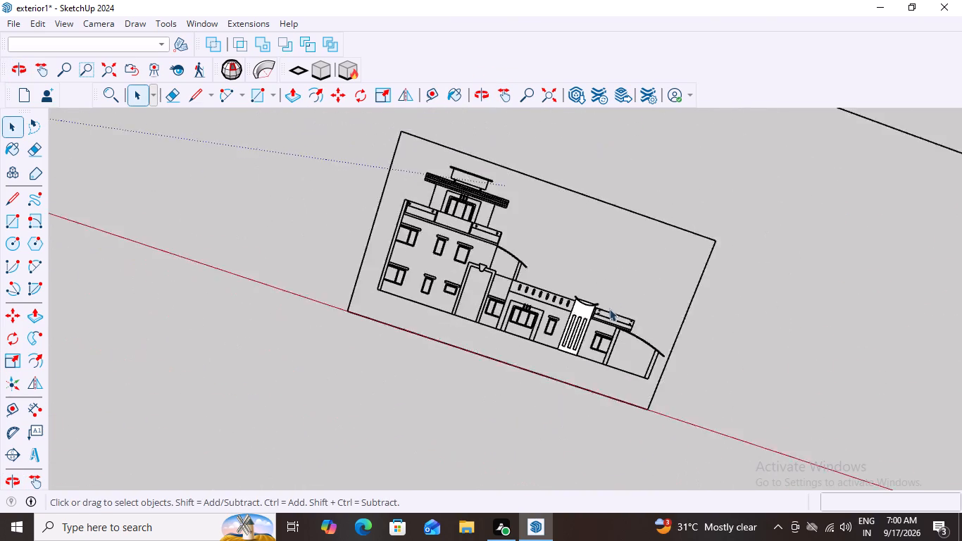
scroll(609, 309, down, 10)
middle_drag(627, 358, 663, 245)
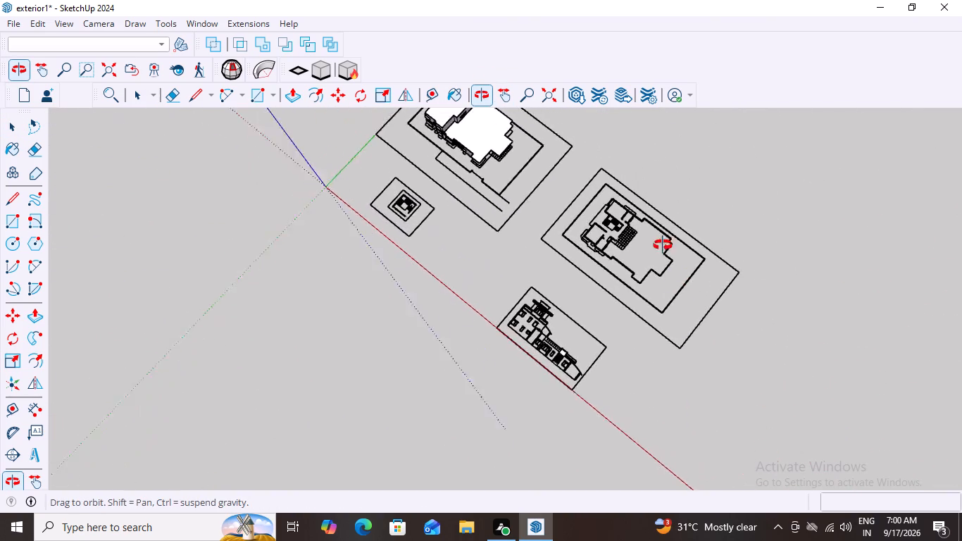
middle_drag(663, 245, 530, 247)
middle_drag(448, 338, 823, 289)
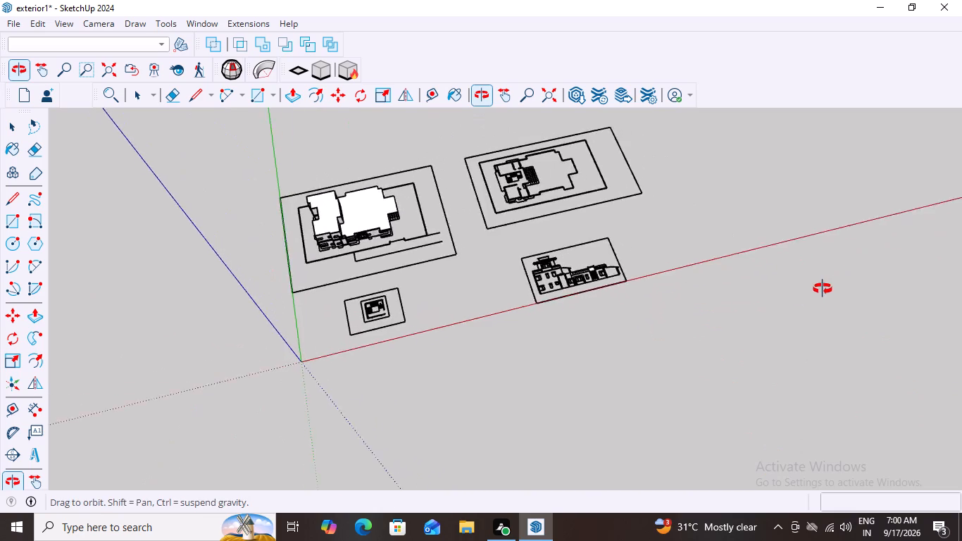
middle_drag(823, 289, 789, 296)
scroll(539, 266, up, 20)
scroll(539, 266, up, 2)
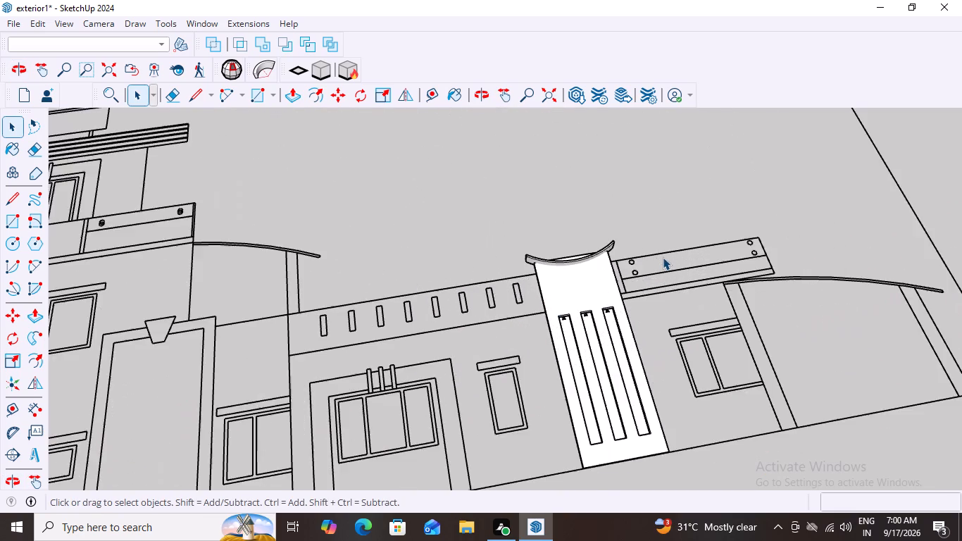
scroll(663, 257, up, 4)
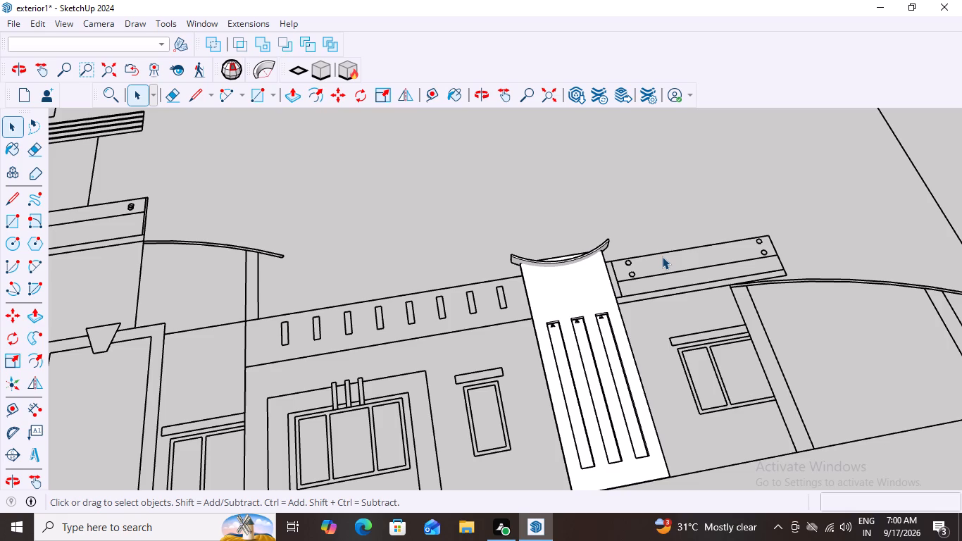
scroll(566, 268, up, 2)
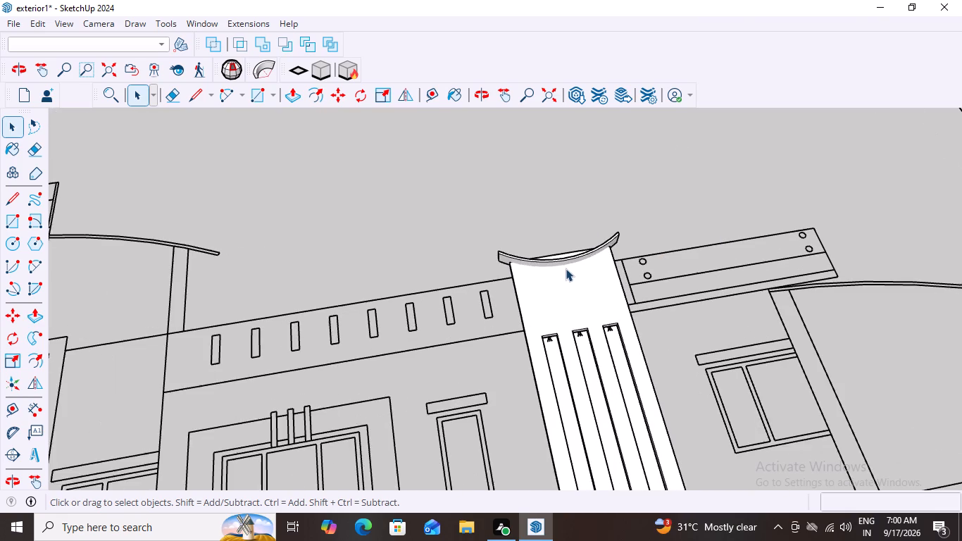
middle_drag(567, 263, 577, 324)
scroll(558, 254, up, 10)
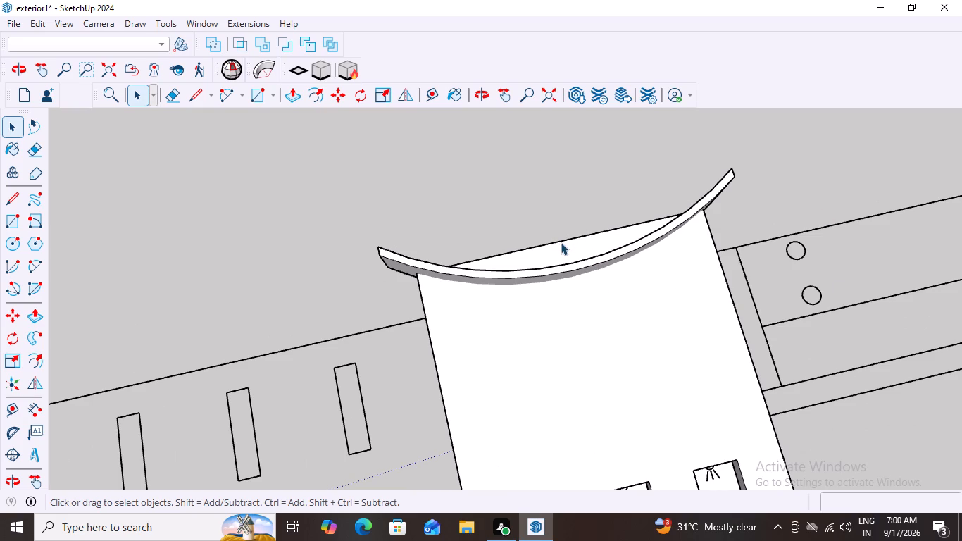
scroll(610, 306, down, 3)
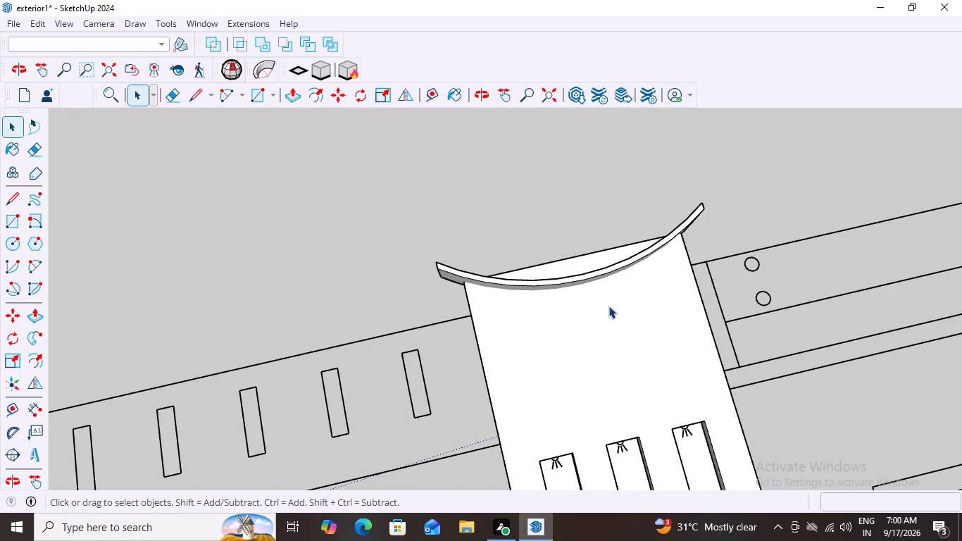
Examine the junction between the slotted panel's top edge and the curved cap from the front, above and below.
scroll(615, 309, down, 5)
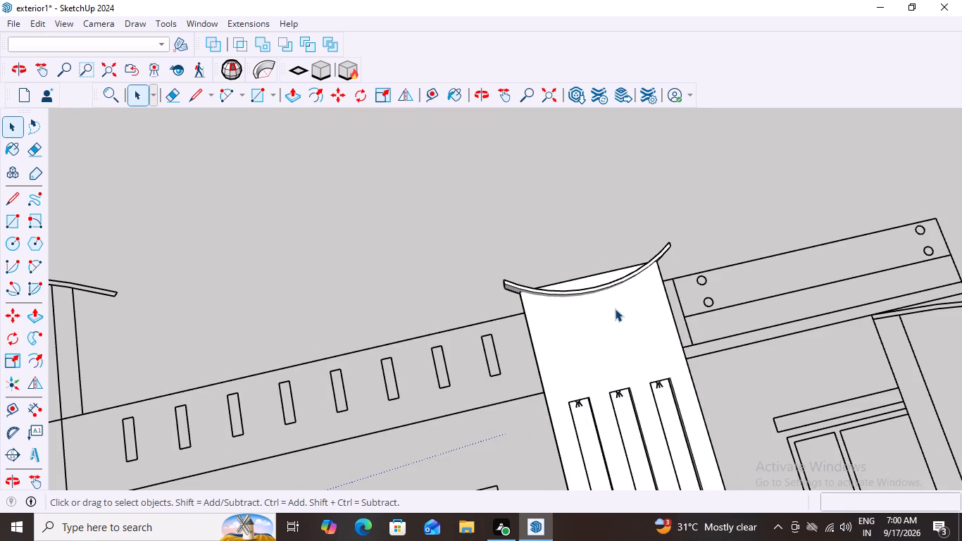
scroll(615, 309, up, 7)
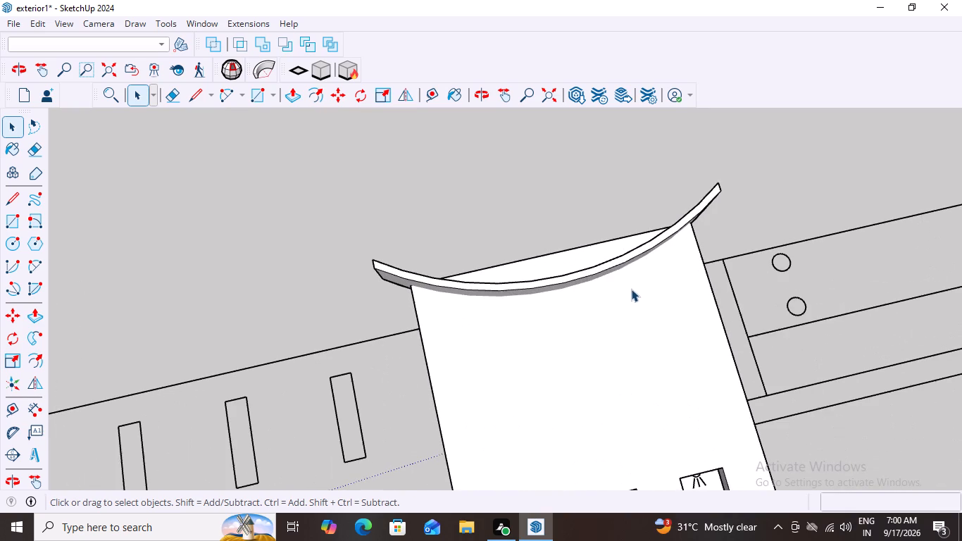
middle_drag(863, 214, 694, 114)
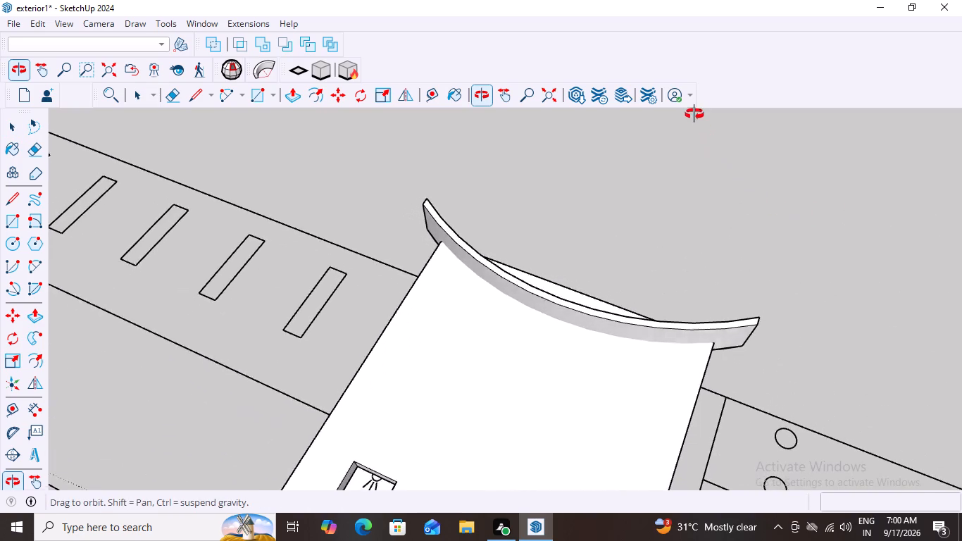
middle_drag(694, 114, 694, 113)
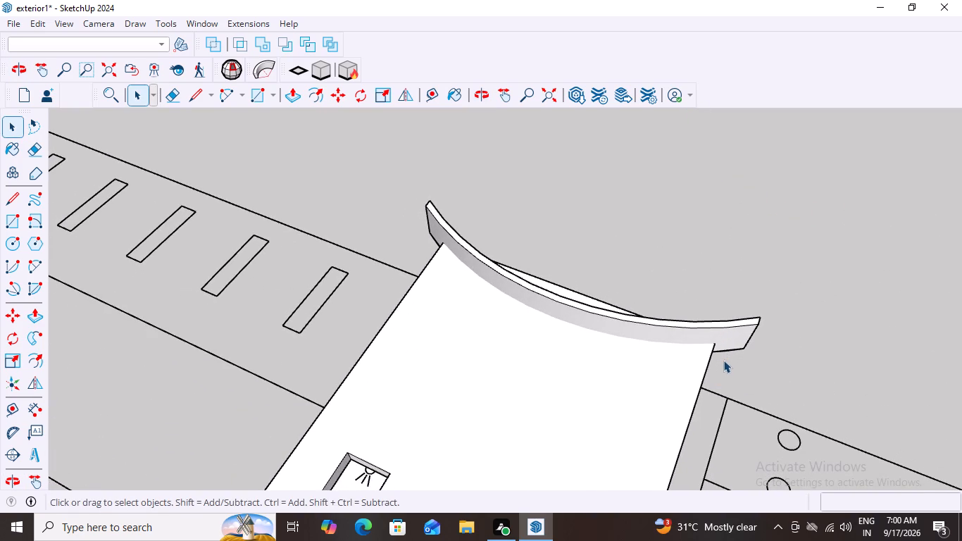
scroll(653, 395, down, 9)
middle_drag(664, 394, 670, 408)
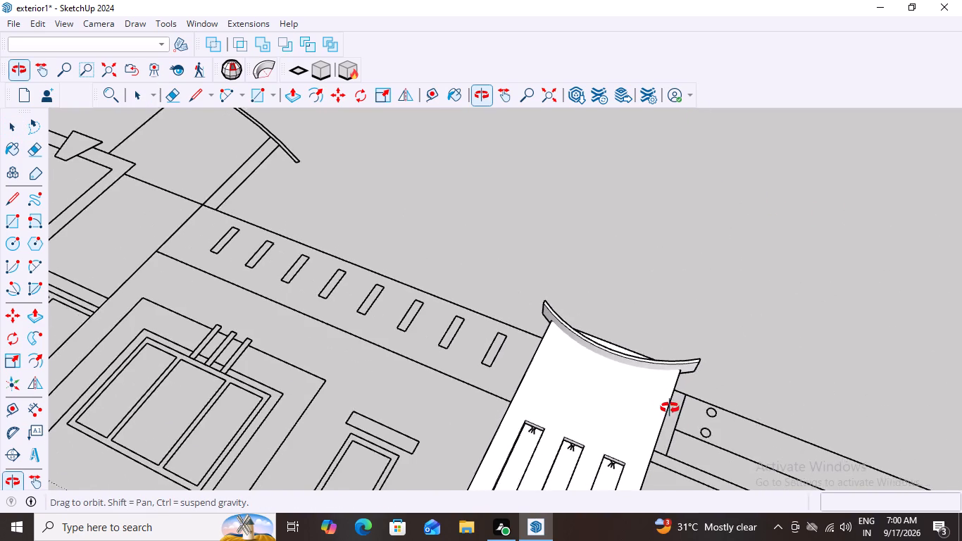
middle_drag(670, 408, 747, 474)
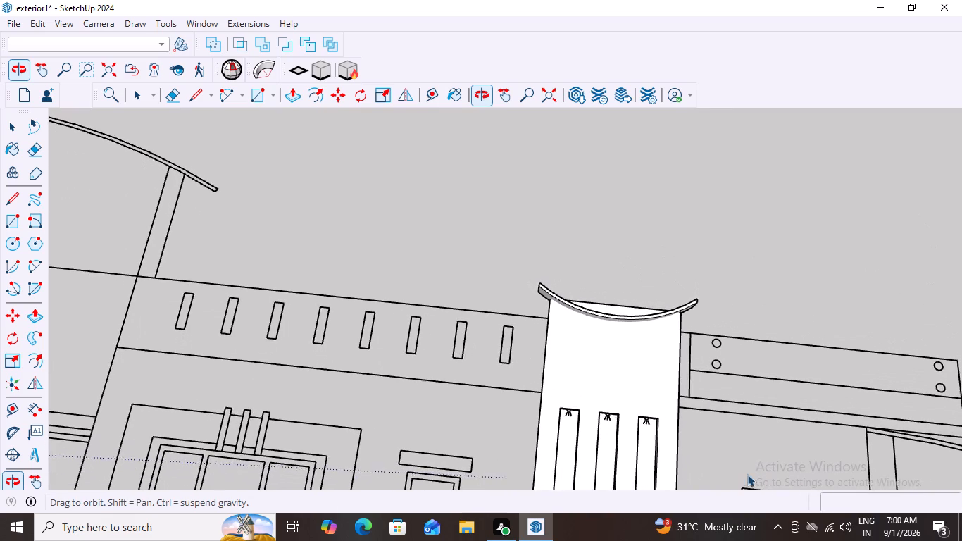
middle_drag(747, 474, 749, 476)
scroll(660, 336, up, 1)
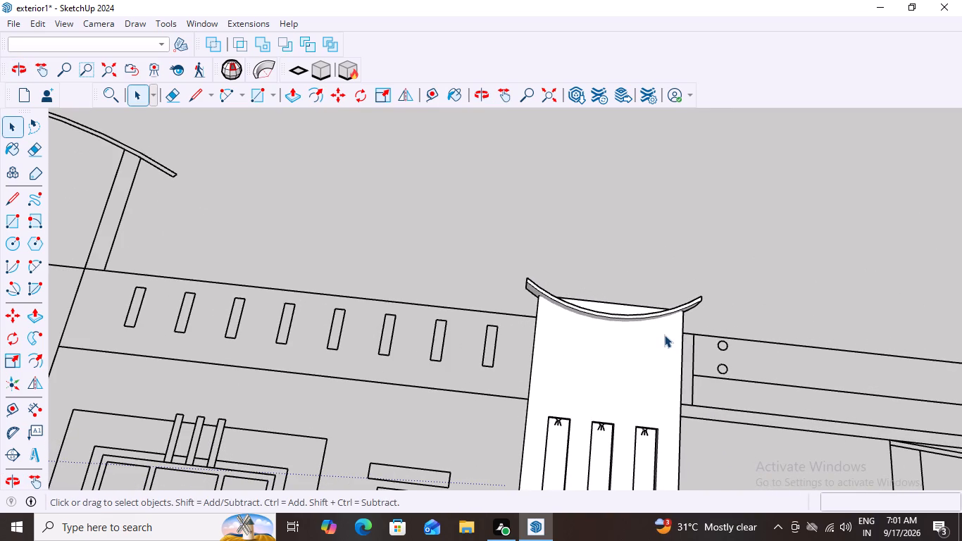
scroll(706, 335, down, 3)
scroll(711, 482, up, 1)
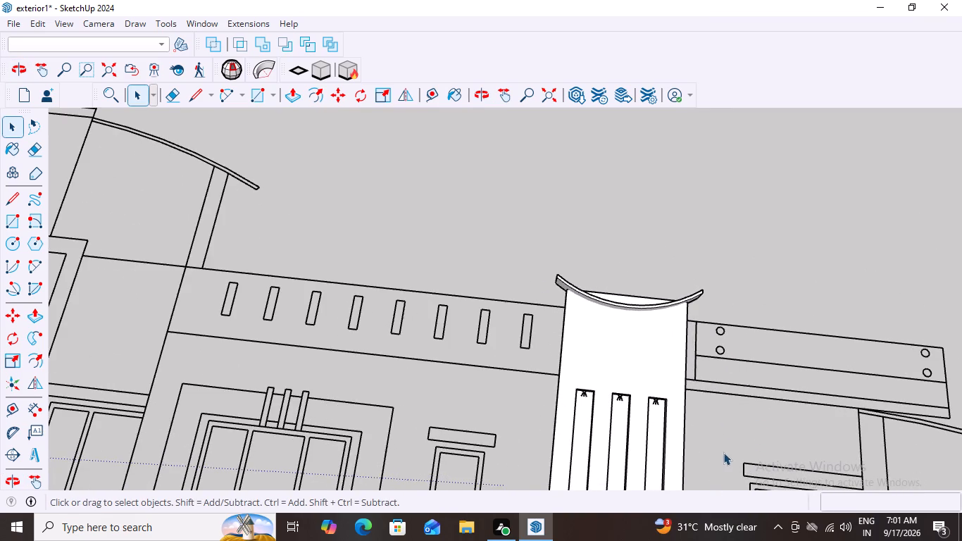
middle_drag(723, 452, 742, 461)
scroll(650, 313, up, 5)
scroll(798, 310, up, 1)
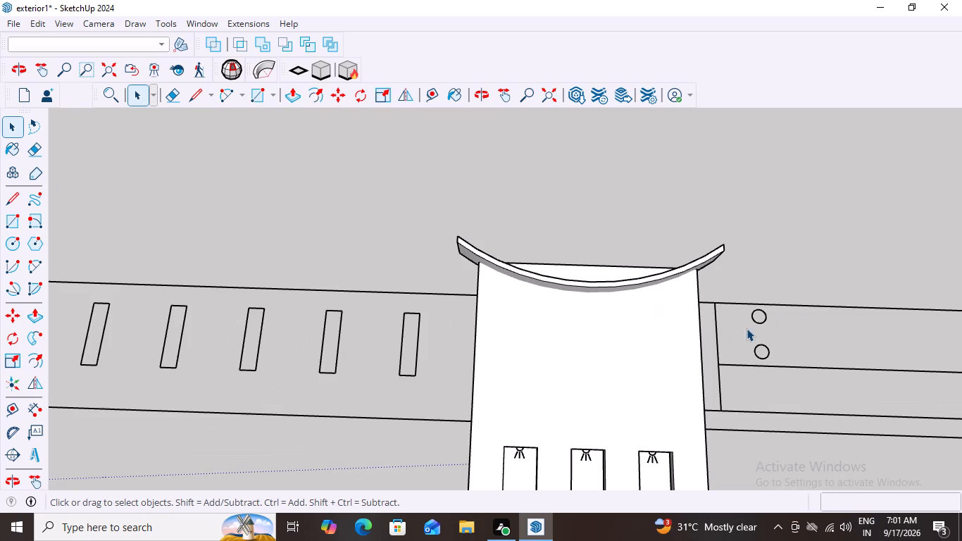
scroll(735, 321, up, 3)
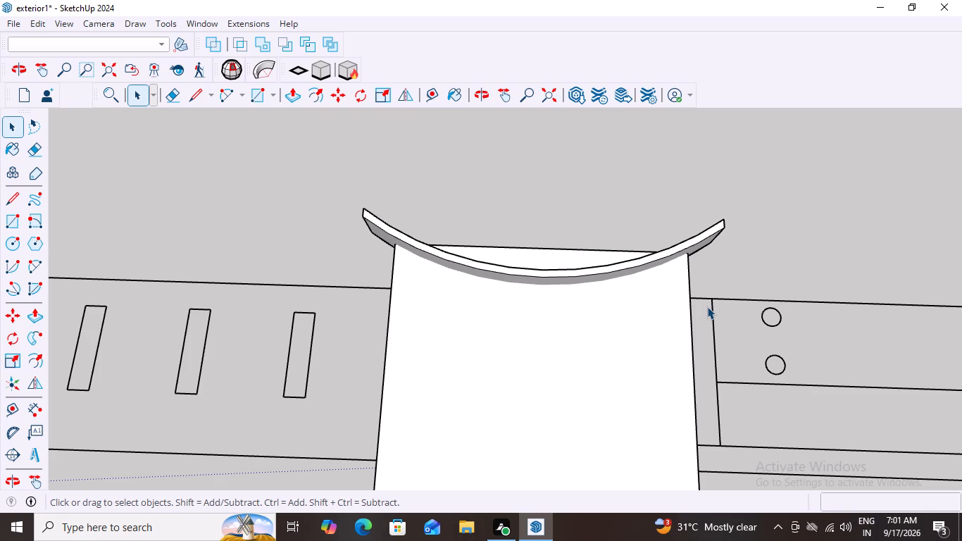
scroll(906, 236, down, 5)
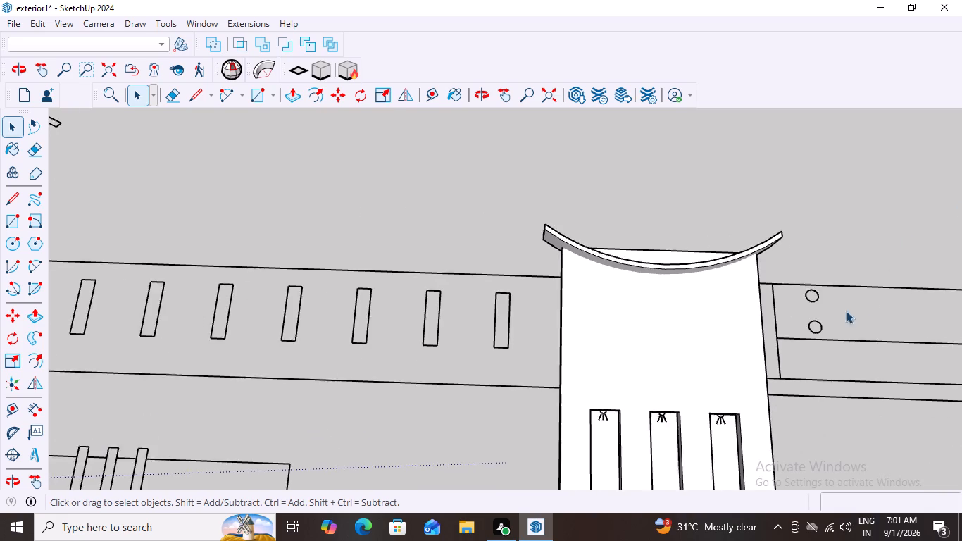
scroll(840, 313, down, 2)
middle_drag(819, 234, 797, 425)
scroll(778, 313, up, 4)
middle_drag(793, 332, 823, 333)
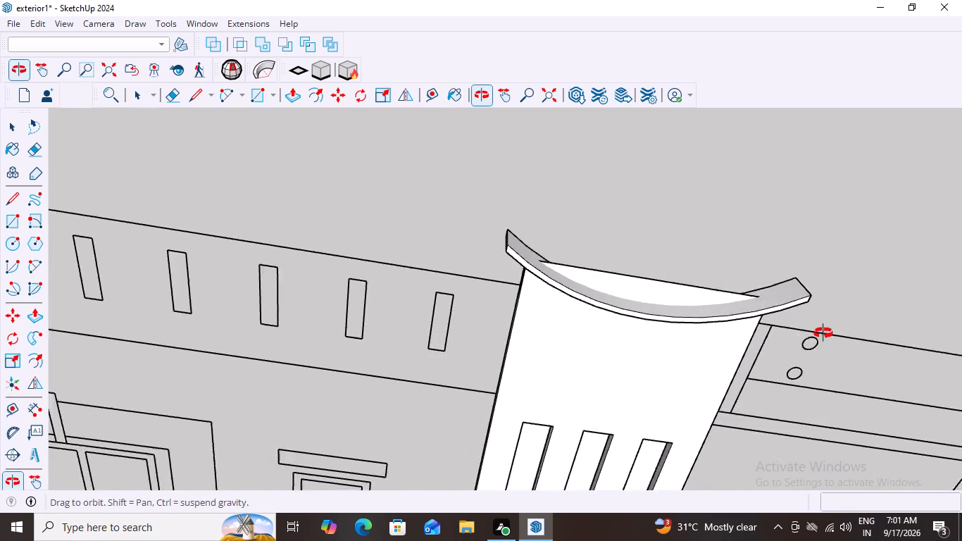
middle_drag(823, 333, 864, 330)
Review the whole facade elevation beside the floor plans, checking how the slotted pillar sits in it.
scroll(817, 328, down, 1)
scroll(792, 385, down, 3)
scroll(740, 337, down, 11)
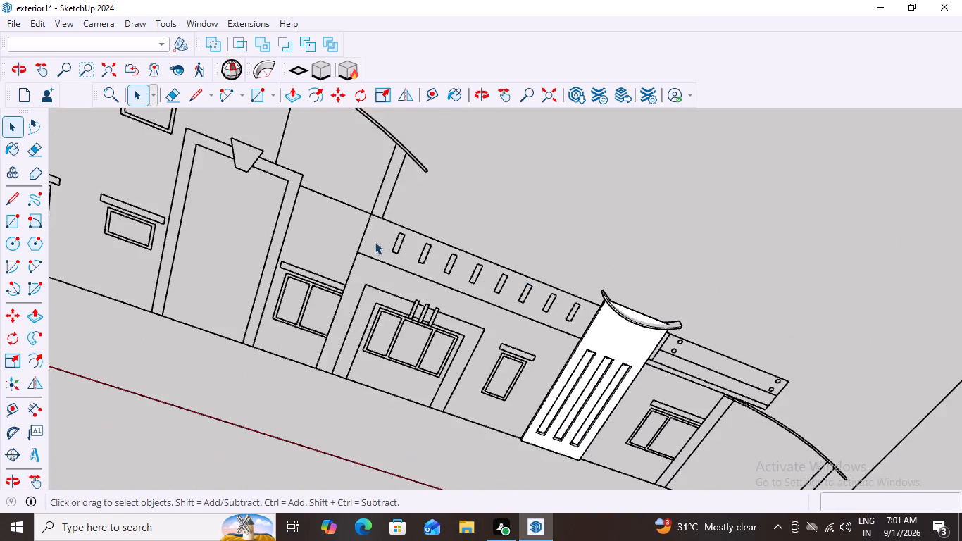
scroll(375, 242, down, 9)
middle_drag(694, 325, 618, 194)
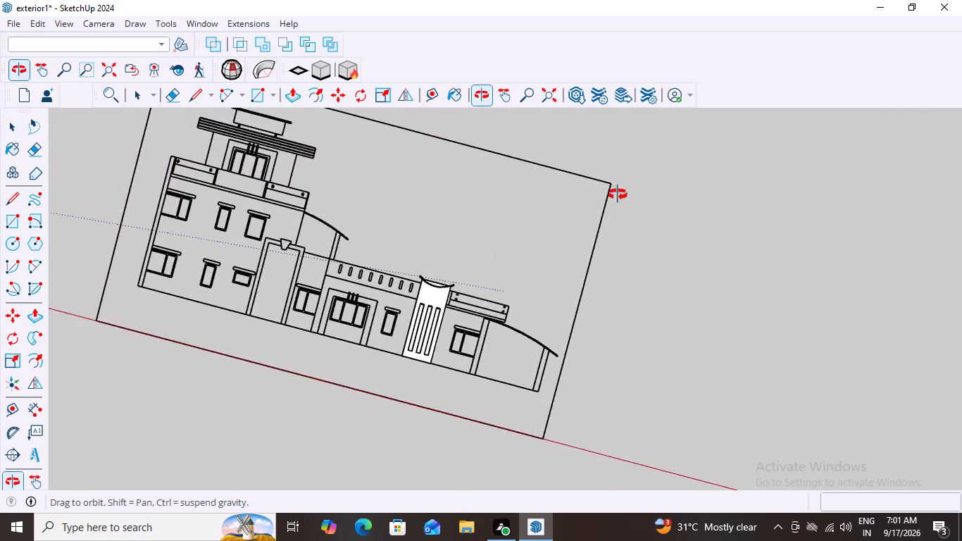
middle_drag(618, 194, 511, 215)
middle_drag(268, 114, 265, 124)
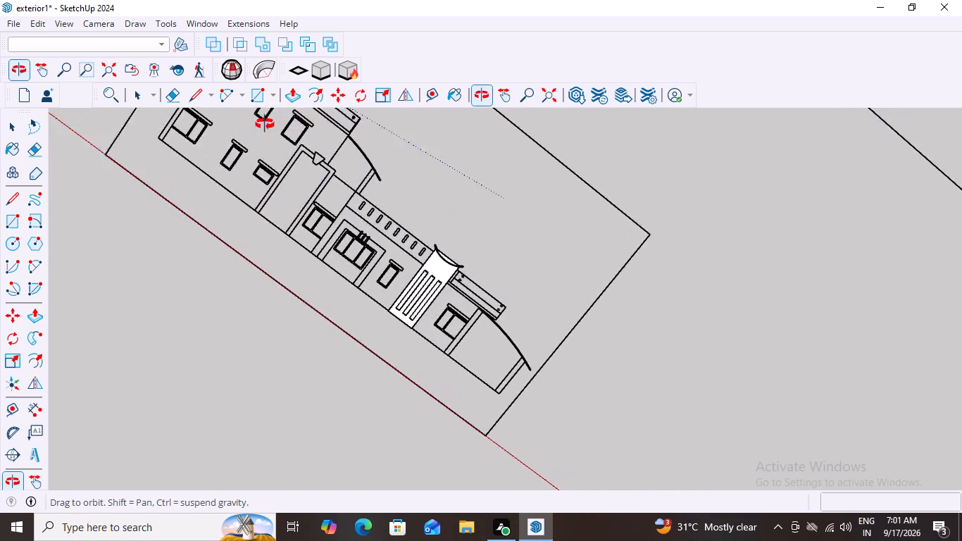
middle_drag(265, 124, 149, 50)
scroll(199, 144, down, 13)
middle_drag(497, 370, 547, 344)
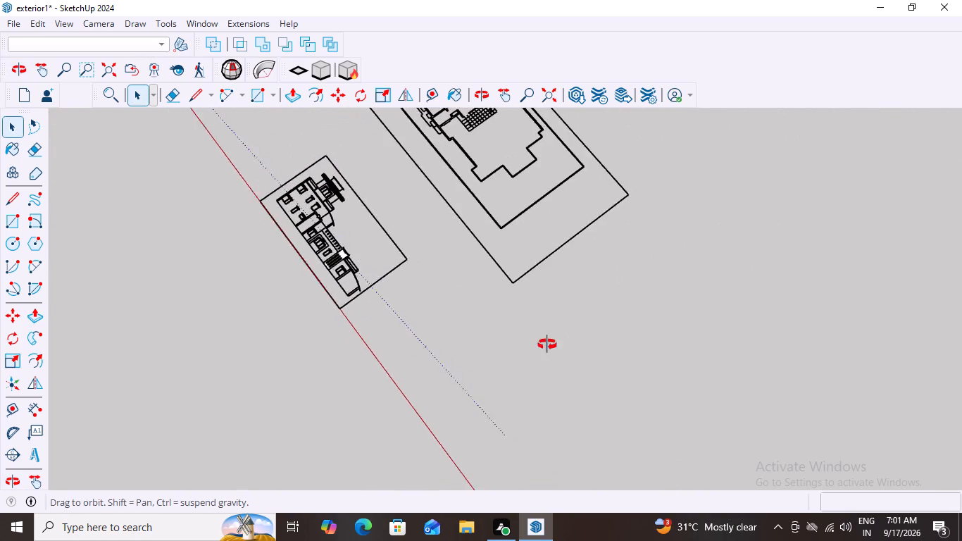
middle_drag(547, 344, 690, 188)
scroll(309, 321, up, 6)
middle_drag(375, 406, 432, 438)
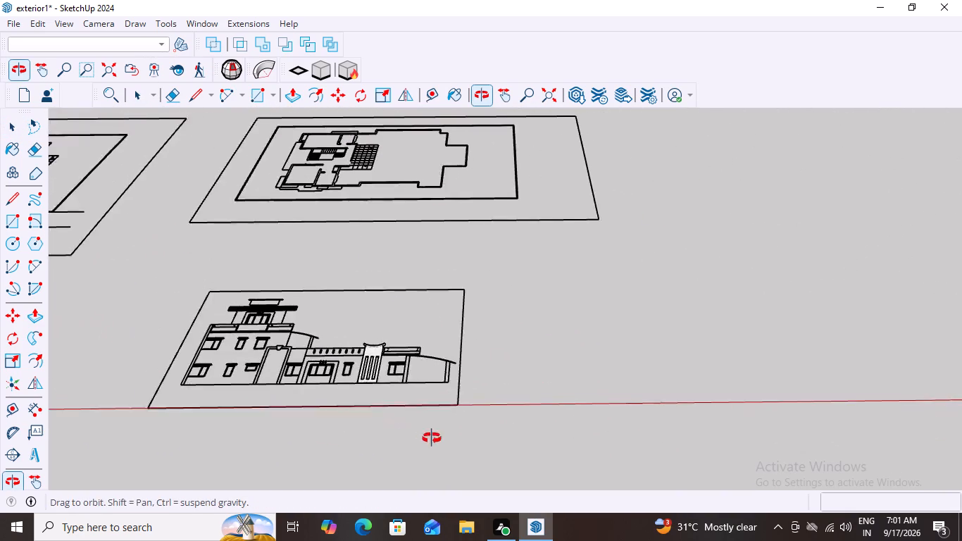
middle_drag(432, 438, 432, 438)
scroll(308, 396, up, 12)
scroll(373, 251, up, 8)
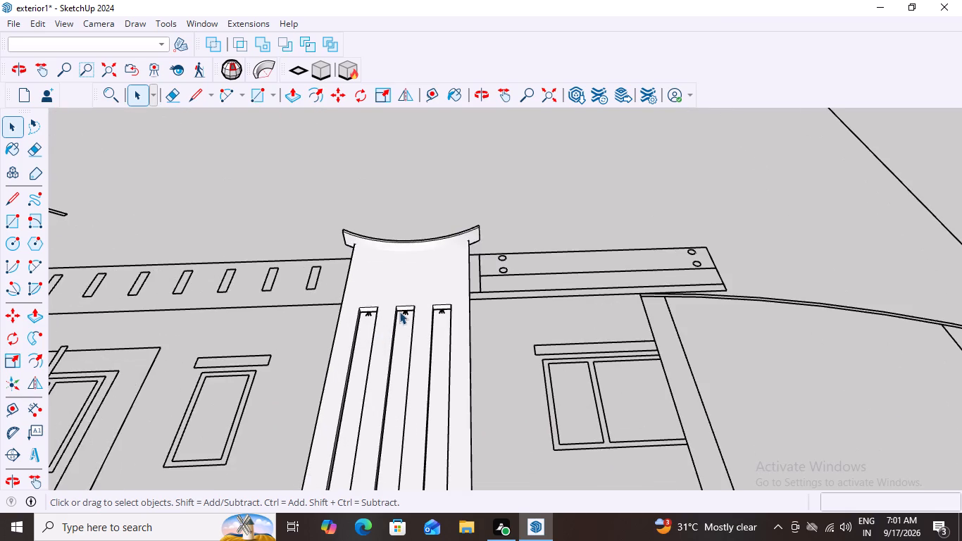
scroll(404, 301, down, 15)
middle_drag(423, 385, 431, 451)
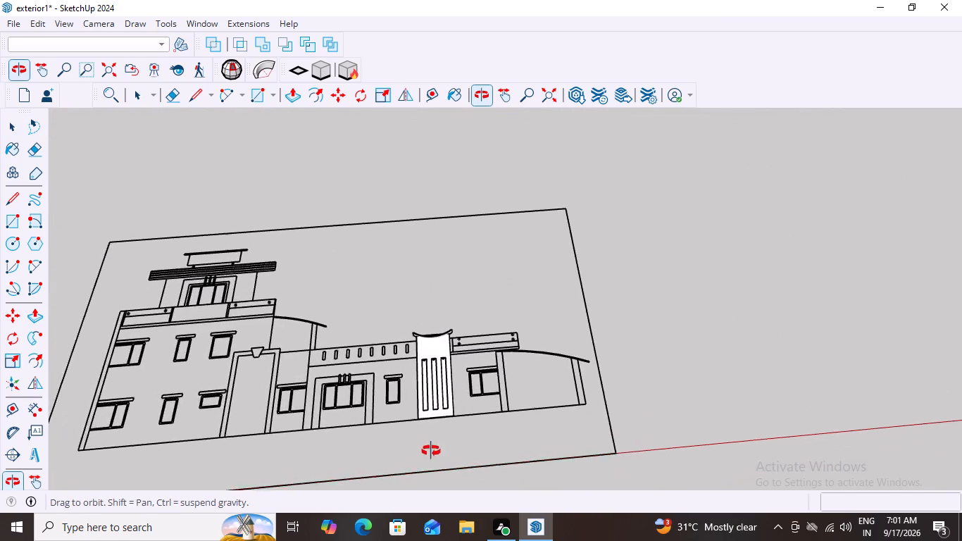
middle_drag(431, 451, 391, 475)
Inspect the slotted pillar and its curved cap against the adjoining parapet walls from several oblique angles.
scroll(427, 337, up, 7)
middle_drag(435, 351, 449, 540)
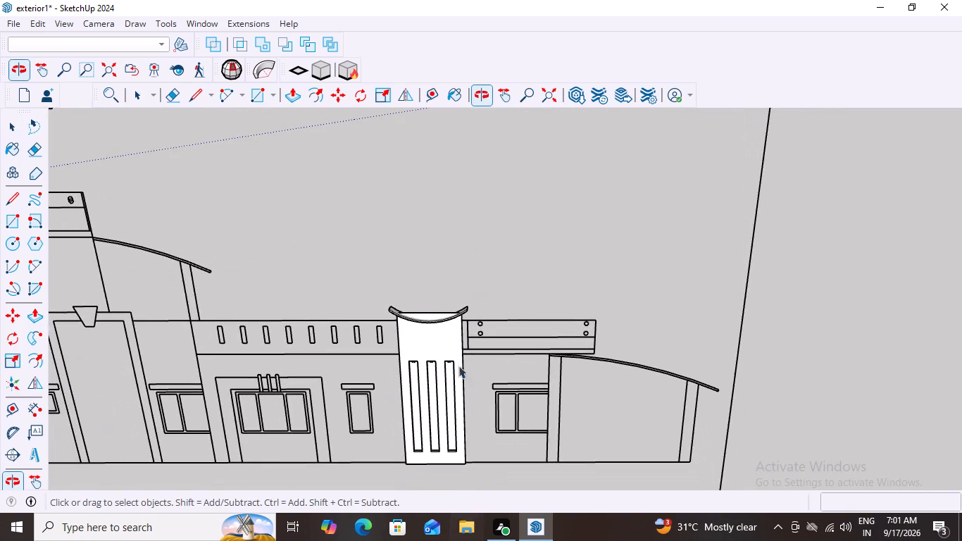
scroll(430, 276, up, 7)
scroll(477, 285, down, 12)
middle_drag(514, 308, 506, 399)
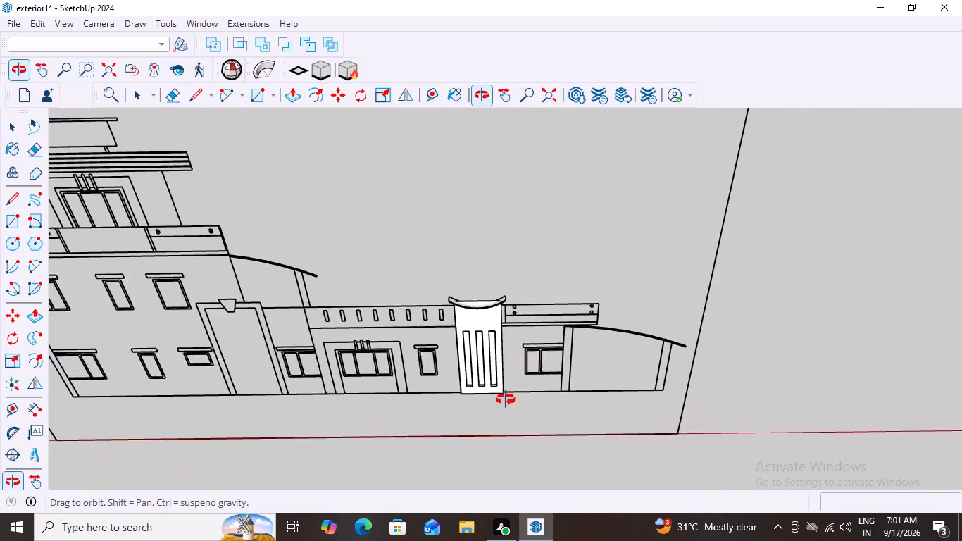
middle_drag(506, 399, 487, 428)
scroll(487, 428, down, 1)
scroll(473, 290, up, 4)
middle_drag(570, 285, 625, 287)
scroll(460, 356, up, 4)
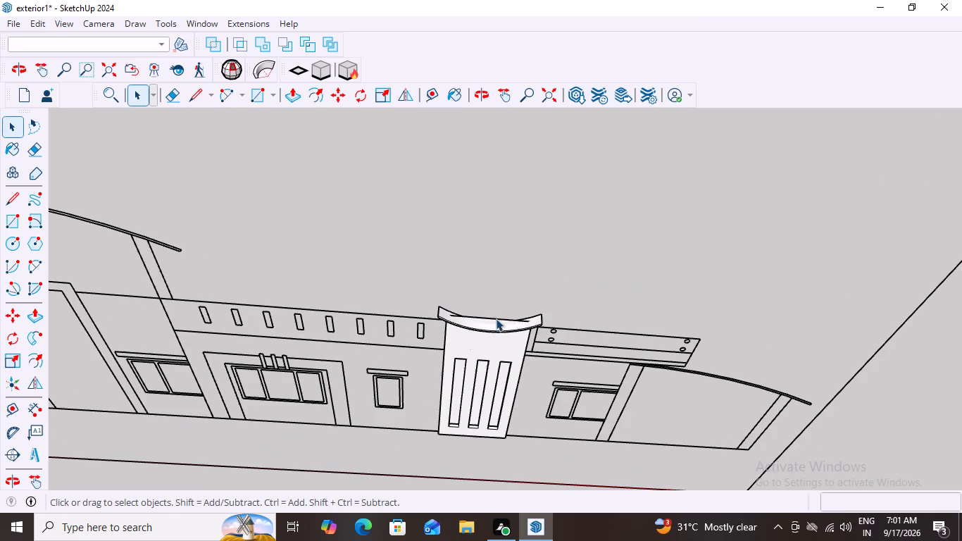
scroll(496, 318, up, 6)
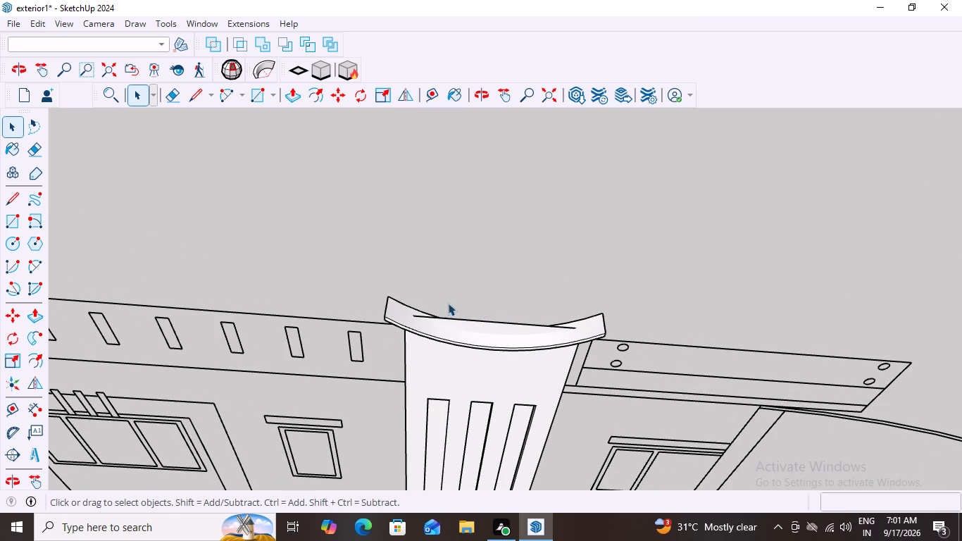
middle_drag(537, 325, 575, 277)
scroll(316, 322, down, 2)
middle_drag(283, 296, 271, 415)
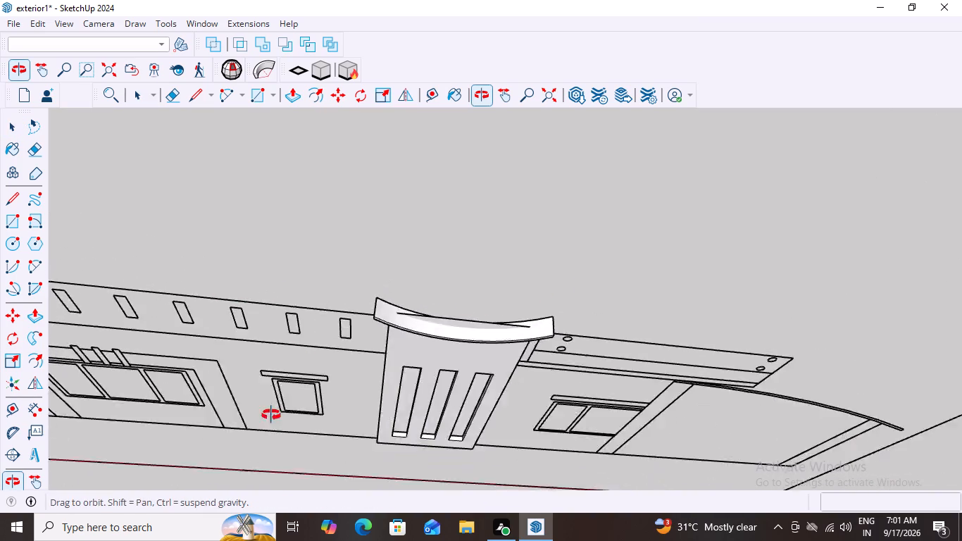
middle_drag(271, 415, 332, 448)
scroll(549, 334, up, 2)
middle_drag(403, 213, 315, 39)
scroll(233, 168, down, 10)
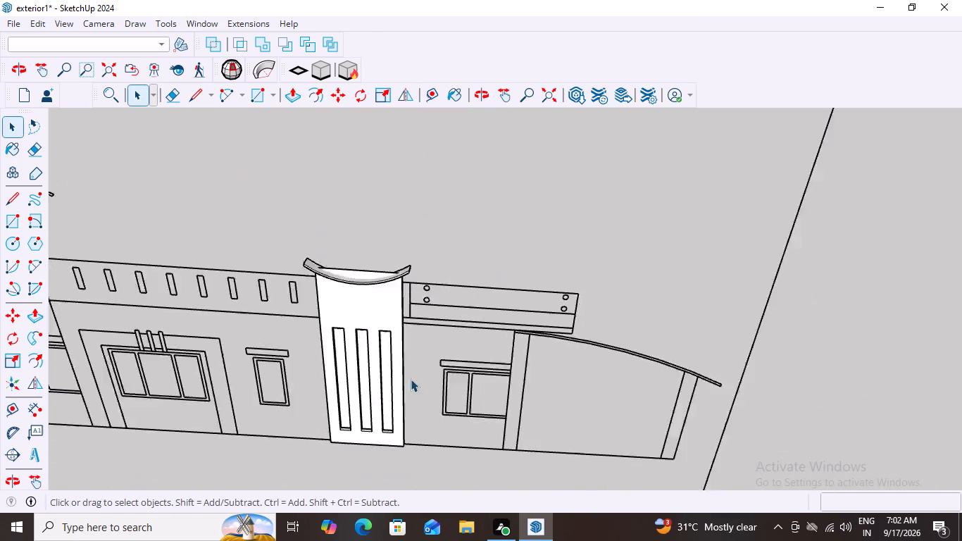
Check closely where the slotted panel's top still extends above the curved cap, comparing it with the surrounding facade.
scroll(411, 379, down, 7)
scroll(369, 287, up, 15)
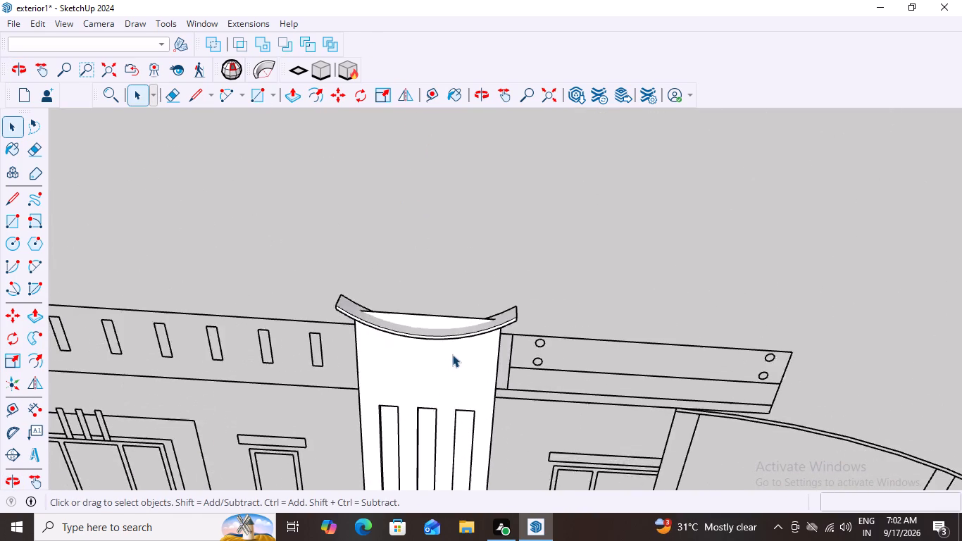
scroll(452, 354, up, 2)
scroll(382, 287, up, 3)
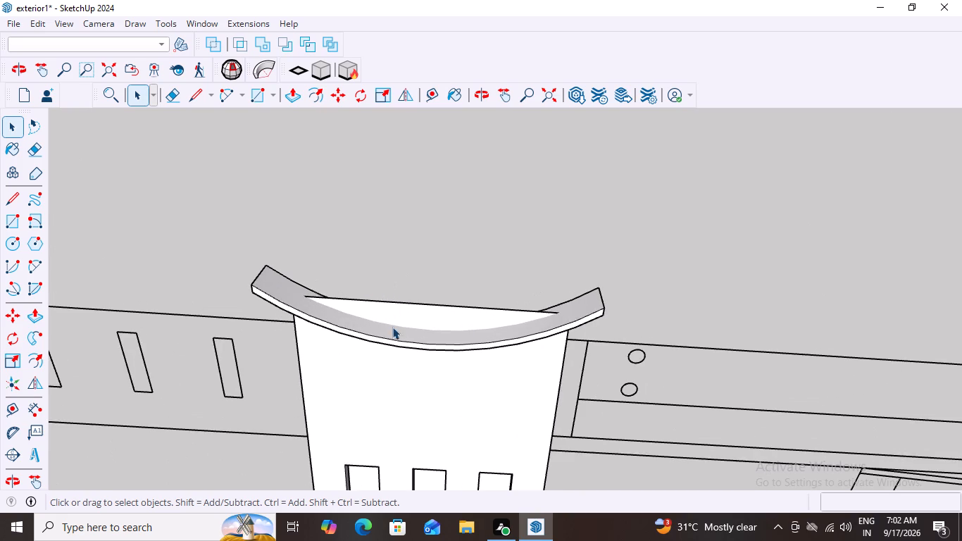
scroll(377, 346, up, 3)
scroll(431, 318, down, 7)
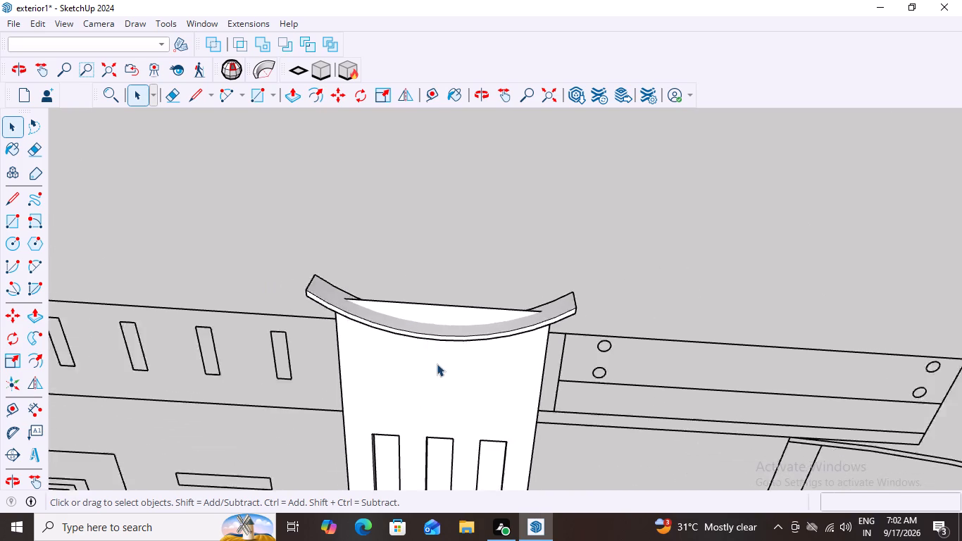
scroll(437, 363, down, 15)
scroll(461, 337, up, 3)
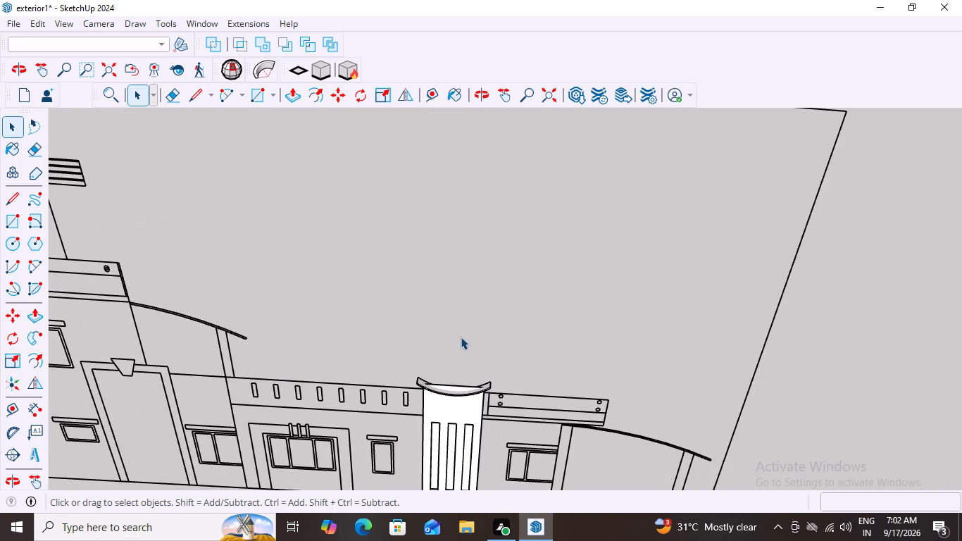
scroll(486, 353, down, 5)
scroll(466, 415, up, 4)
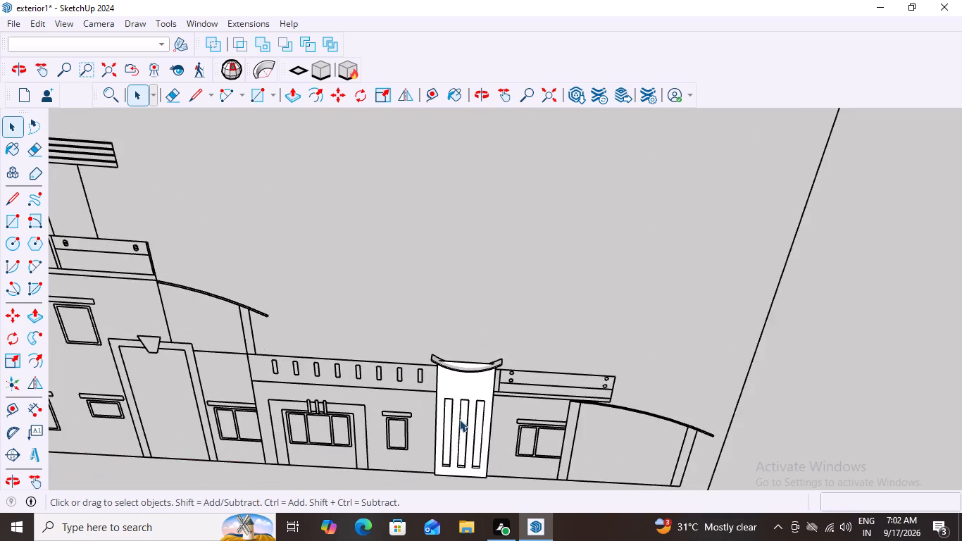
scroll(459, 428, up, 4)
scroll(462, 434, down, 7)
middle_drag(509, 446, 543, 458)
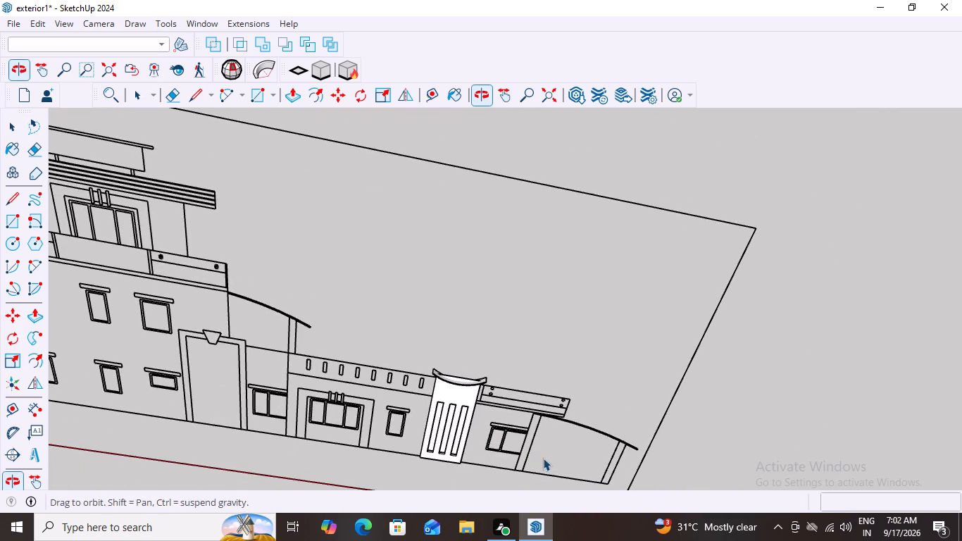
middle_drag(363, 336, 319, 306)
scroll(500, 403, up, 7)
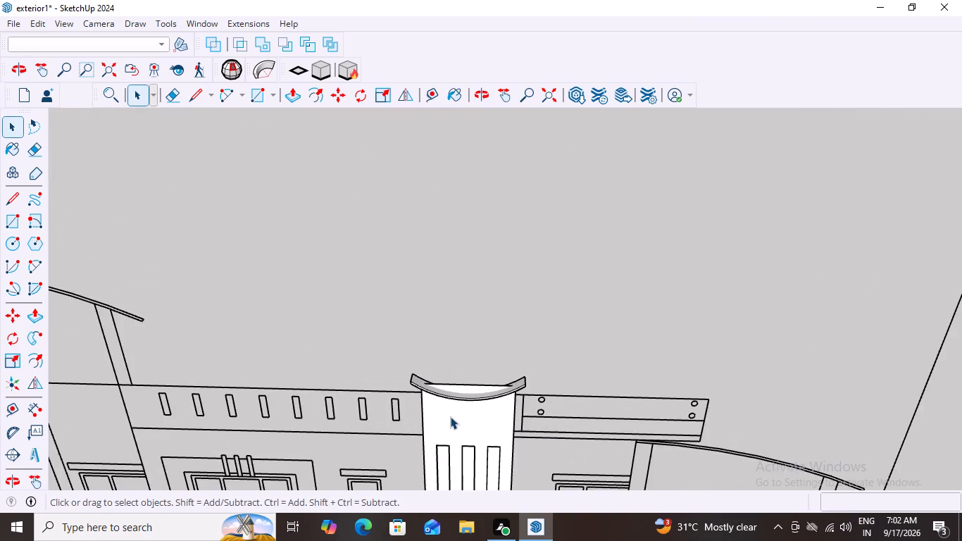
scroll(450, 416, up, 3)
scroll(495, 372, down, 3)
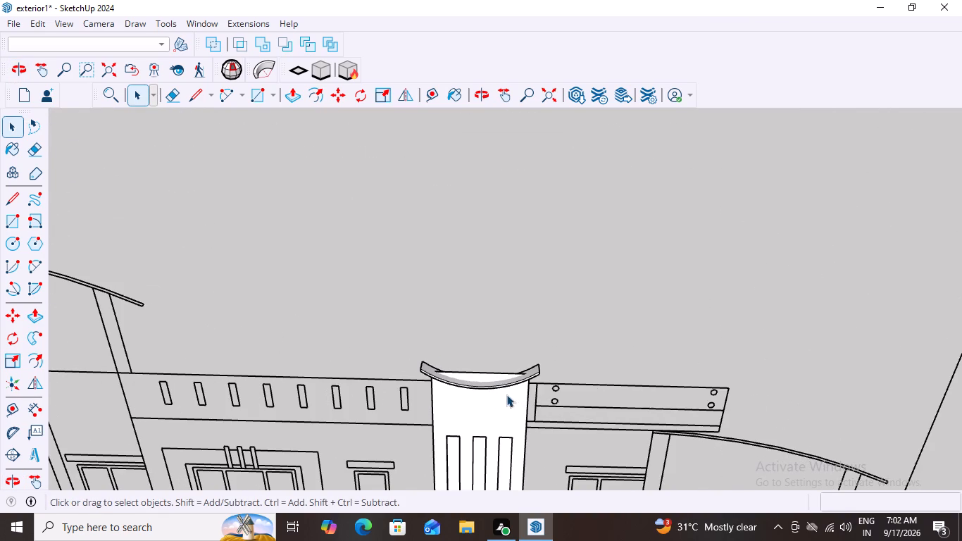
scroll(506, 394, down, 18)
scroll(493, 463, up, 12)
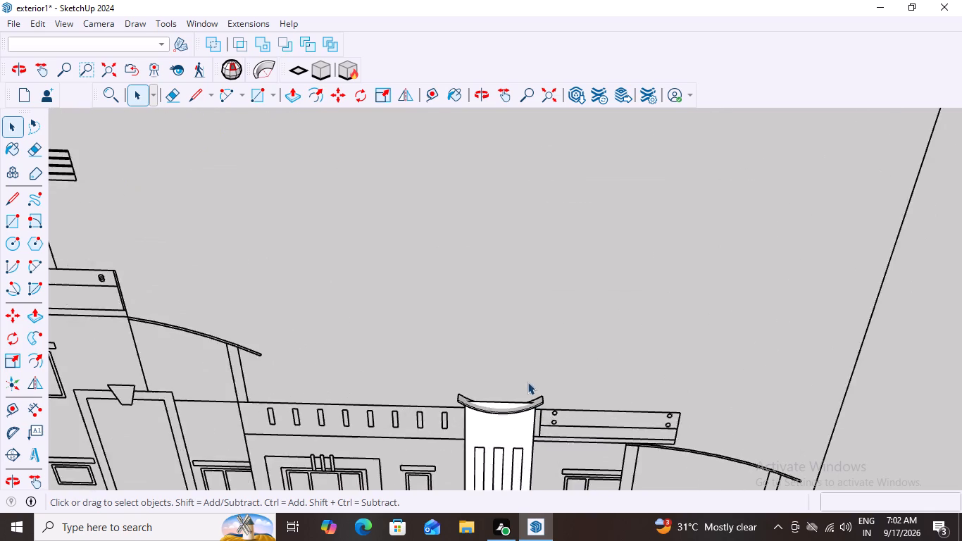
scroll(527, 382, up, 18)
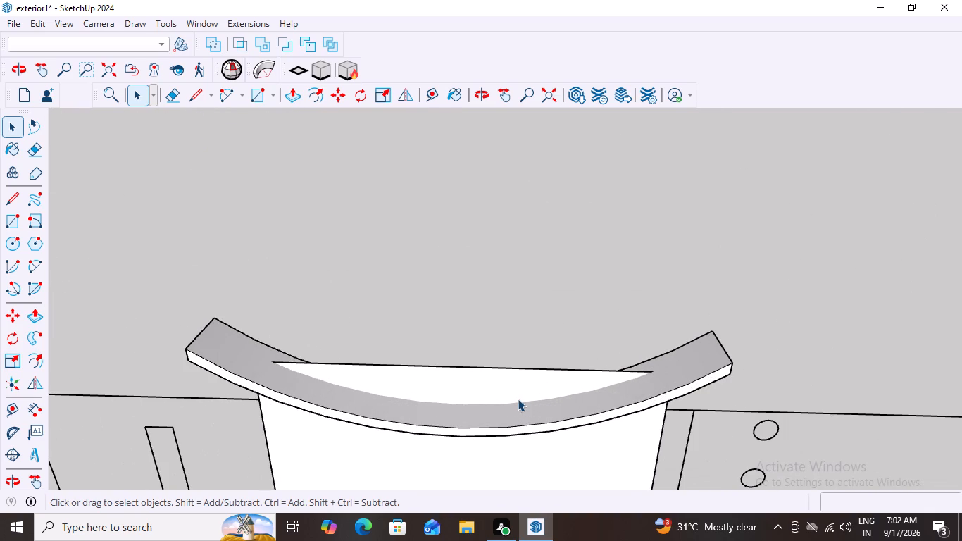
Compare the slotted panel's straight top edge with the curved cap, both close up and against the whole elevation.
scroll(485, 406, down, 12)
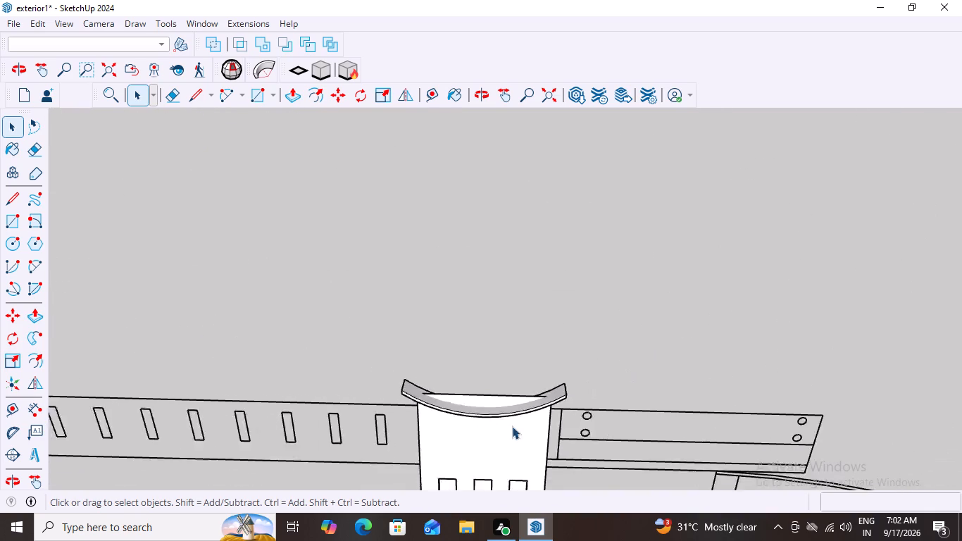
scroll(512, 426, down, 20)
scroll(512, 426, down, 4)
scroll(572, 430, up, 3)
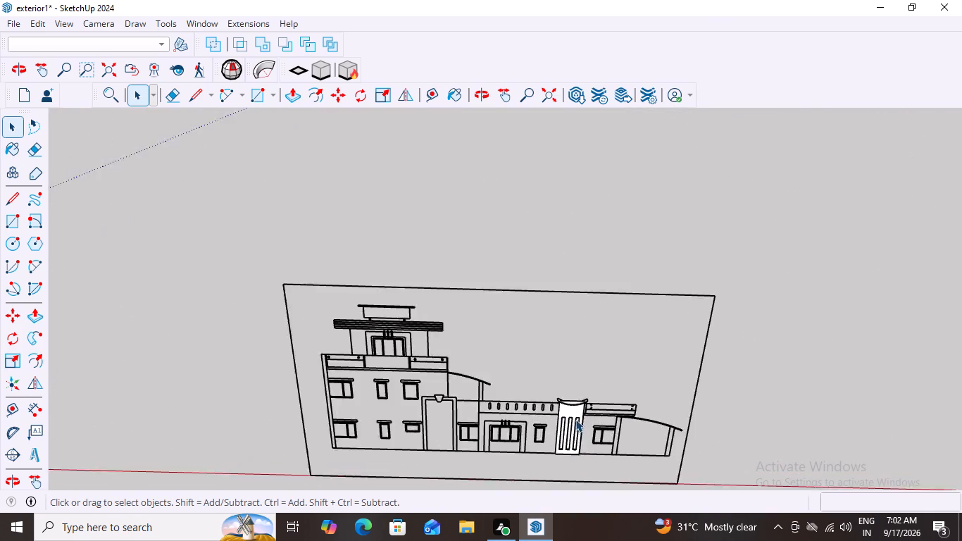
scroll(575, 419, up, 17)
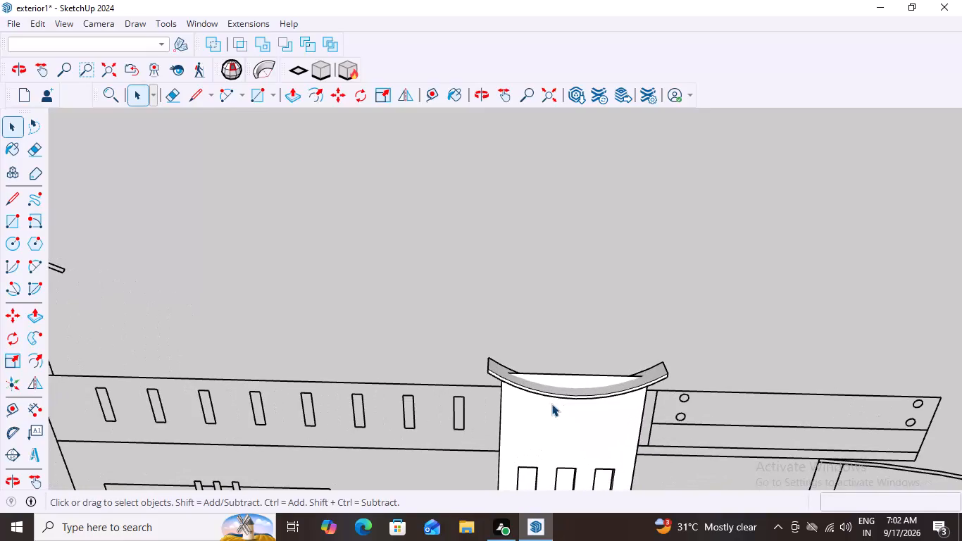
scroll(553, 401, up, 3)
scroll(614, 408, up, 3)
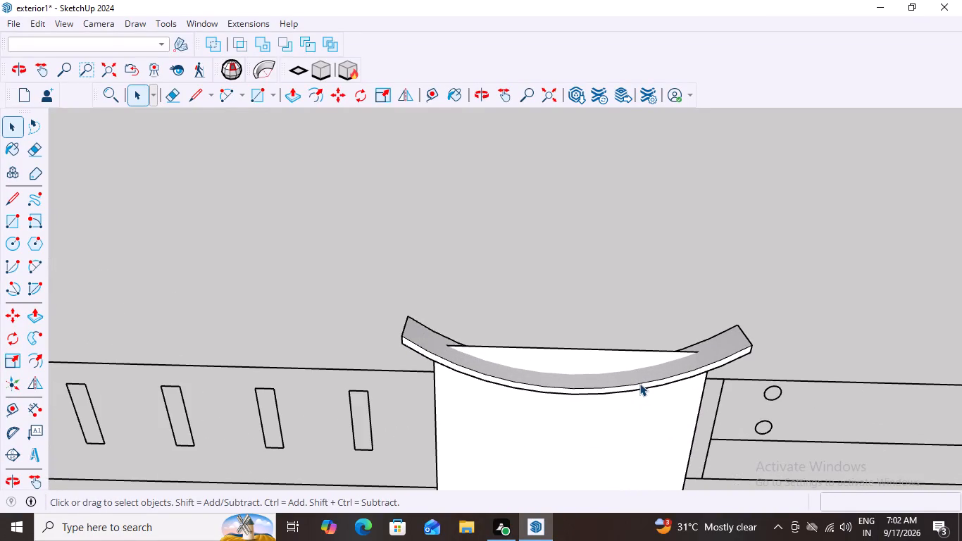
scroll(714, 251, down, 20)
scroll(714, 251, down, 13)
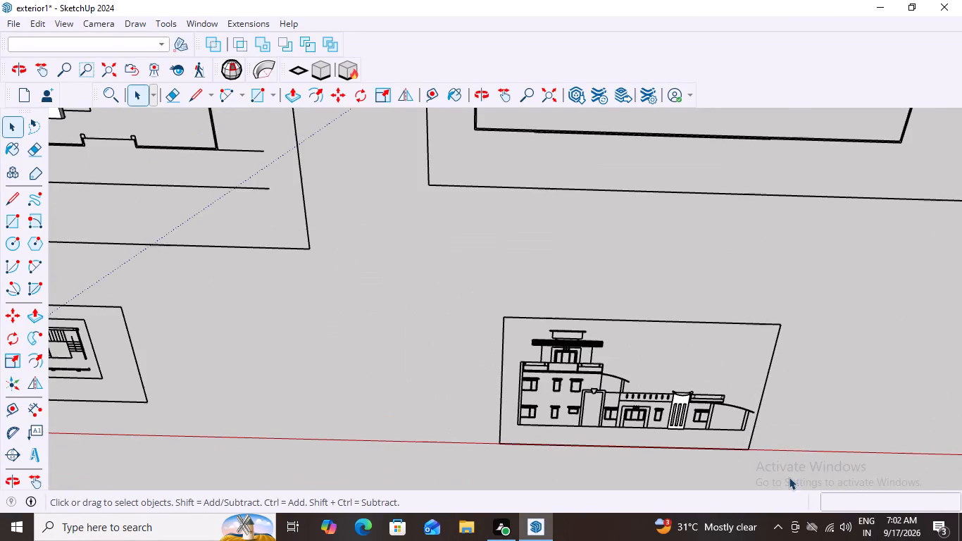
scroll(857, 453, up, 20)
scroll(857, 453, up, 3)
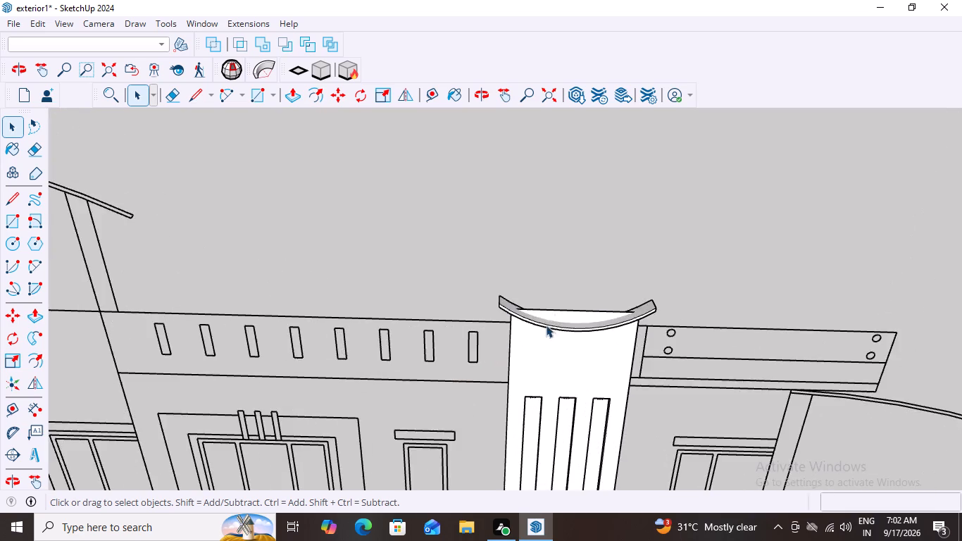
scroll(546, 325, up, 6)
scroll(567, 354, down, 16)
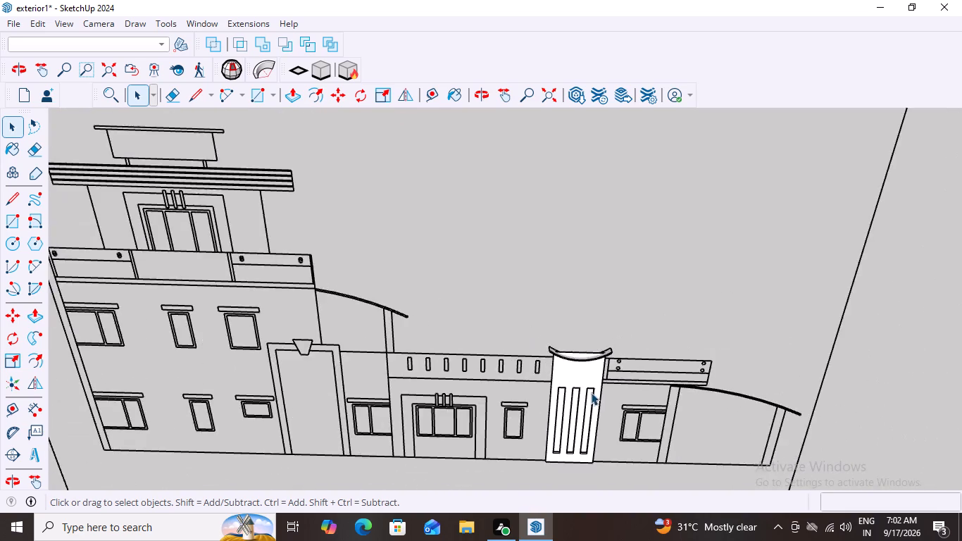
scroll(591, 392, down, 13)
Review the facade elevation from changed angles, checking the slotted pillar's cap against the parapet walls on both sides.
middle_drag(676, 430, 692, 392)
scroll(611, 425, up, 4)
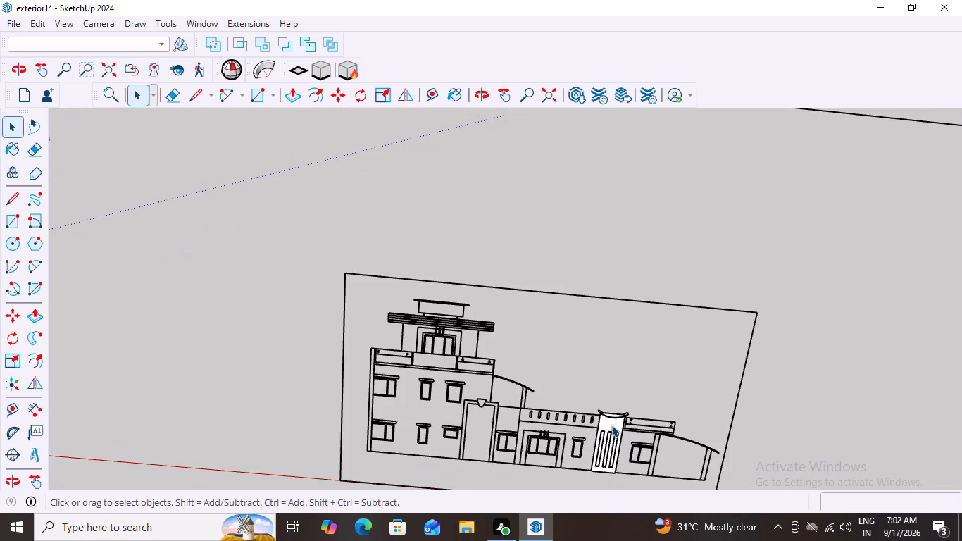
middle_drag(561, 449, 609, 503)
middle_drag(376, 337, 295, 266)
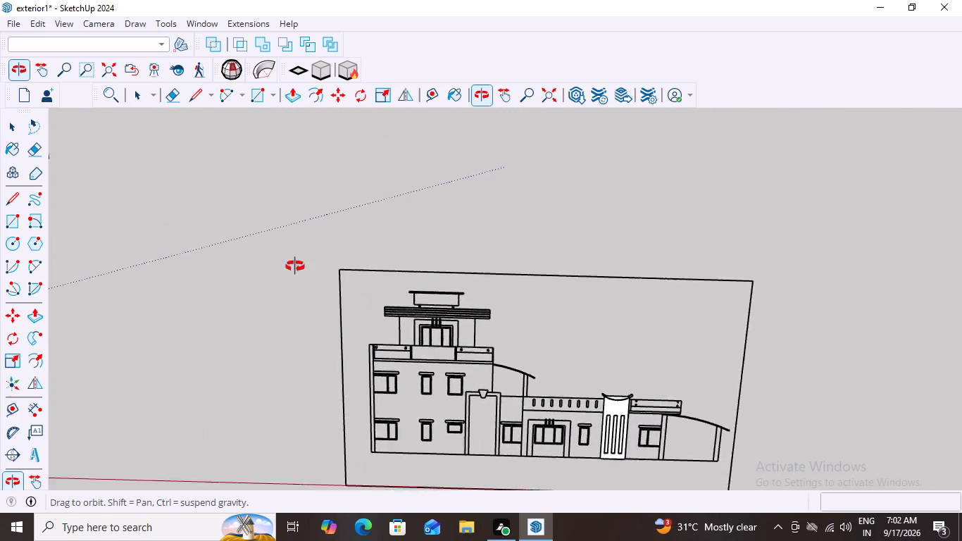
middle_drag(295, 266, 288, 274)
scroll(718, 399, up, 7)
middle_drag(761, 368, 774, 406)
scroll(604, 402, up, 4)
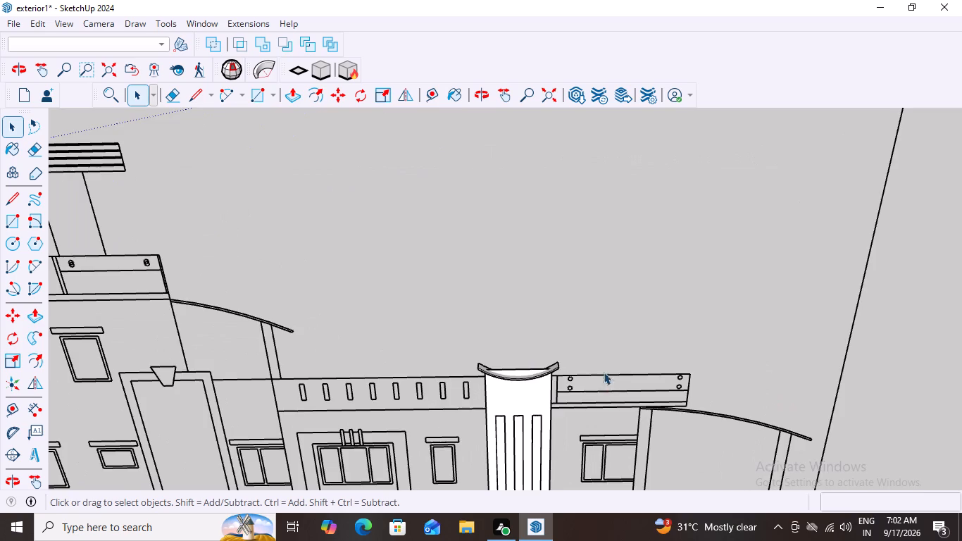
scroll(604, 372, up, 9)
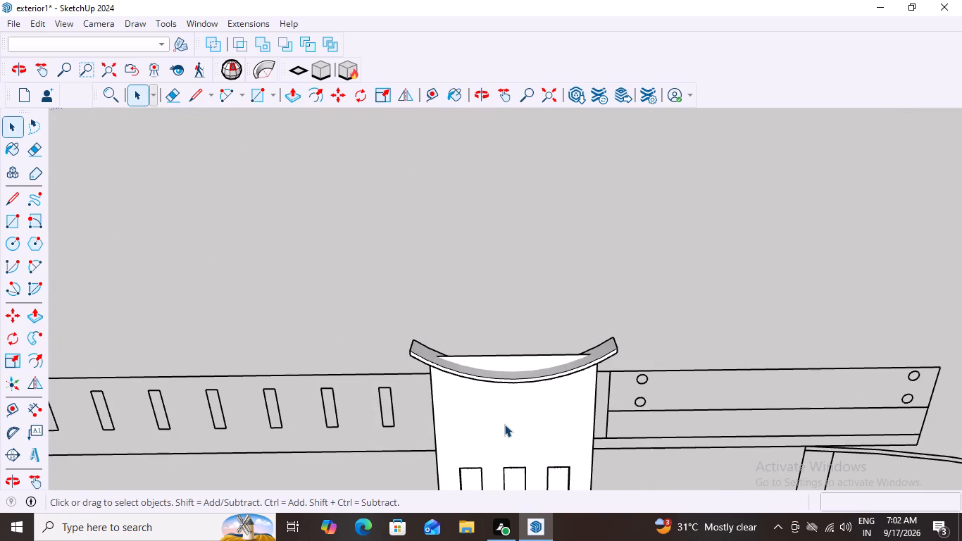
scroll(658, 366, down, 8)
scroll(591, 411, up, 2)
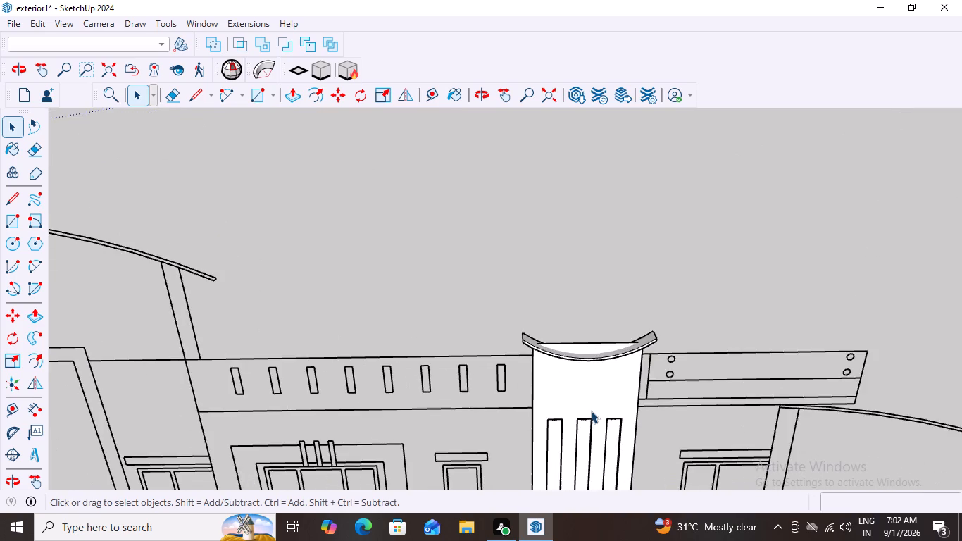
scroll(591, 411, up, 3)
scroll(595, 405, down, 16)
scroll(584, 458, up, 3)
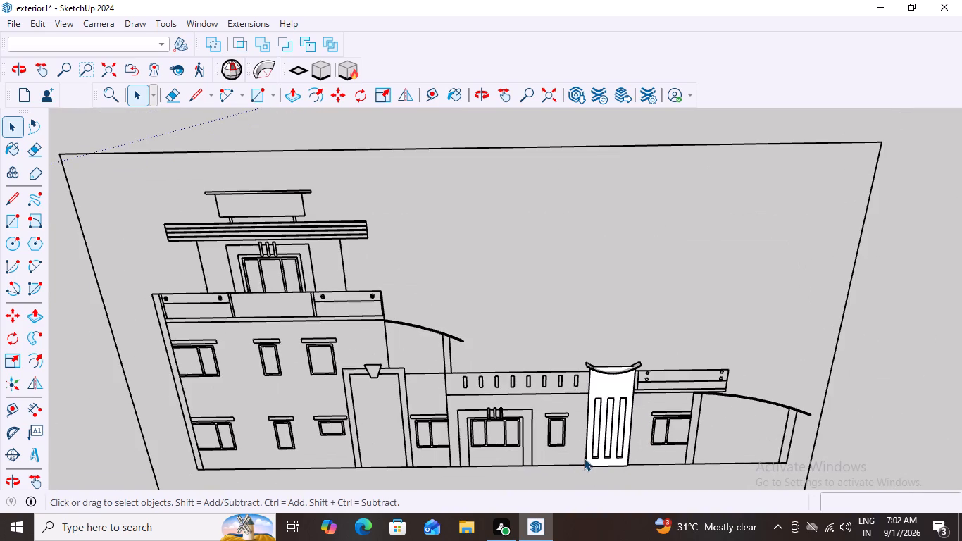
scroll(618, 419, down, 3)
scroll(640, 390, up, 7)
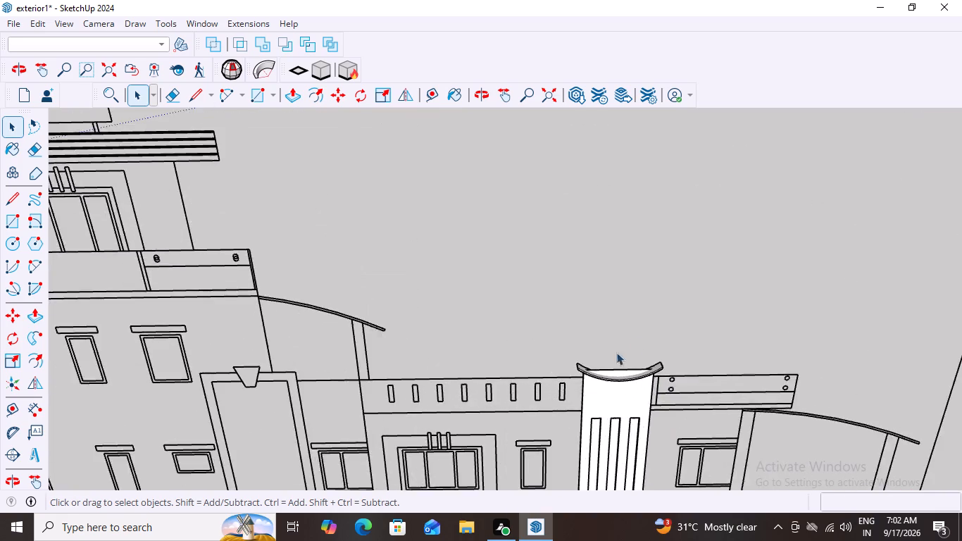
Inspect the curved cap and the panel's top edge obliquely from above, alongside the adjoining slotted parapet.
scroll(637, 338, up, 4)
middle_drag(625, 408, 617, 441)
scroll(620, 358, up, 4)
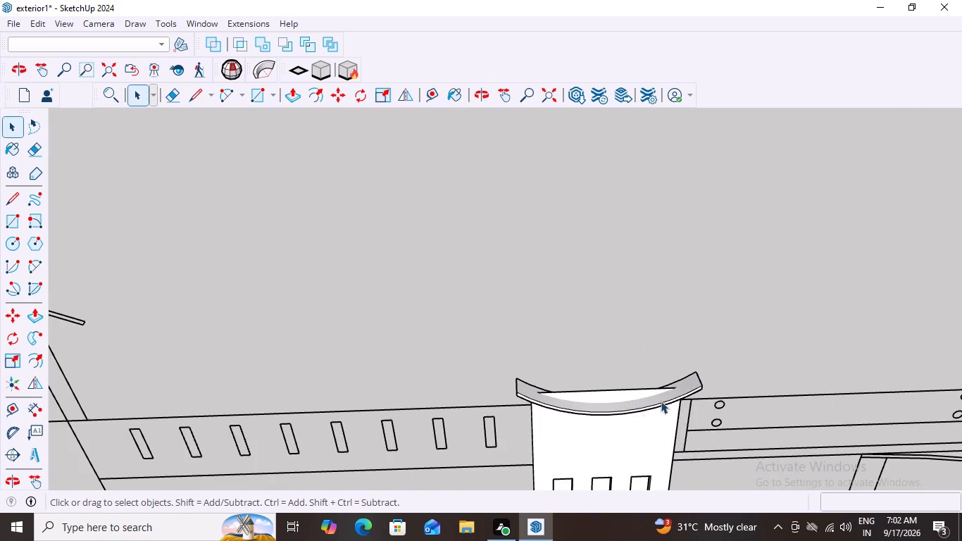
scroll(712, 371, down, 10)
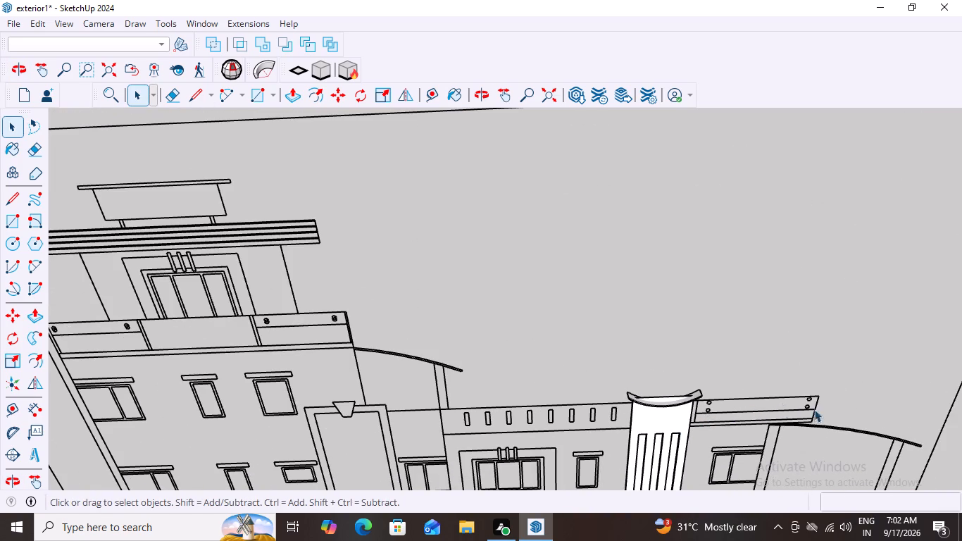
middle_drag(817, 411, 827, 433)
scroll(701, 401, up, 9)
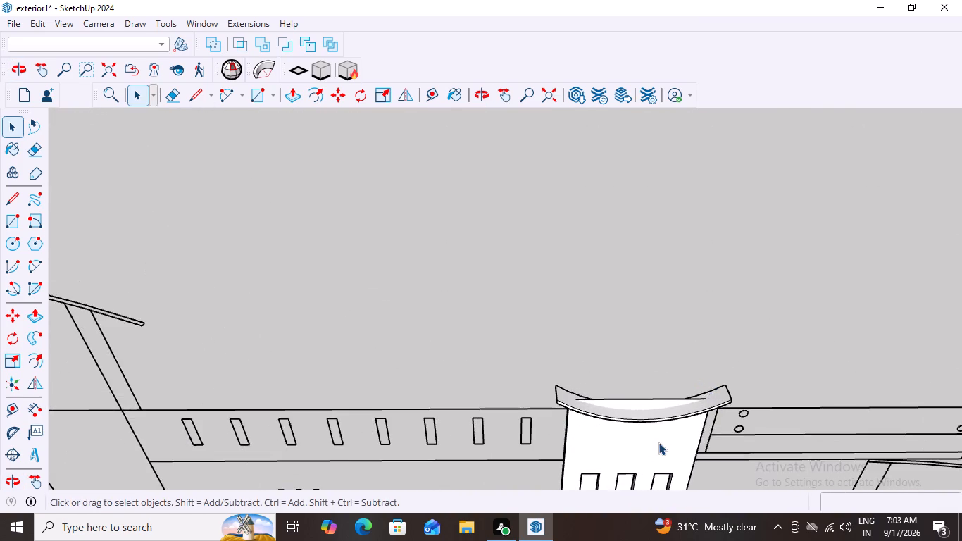
scroll(651, 436, up, 3)
scroll(651, 436, down, 12)
scroll(619, 430, up, 11)
scroll(727, 401, down, 4)
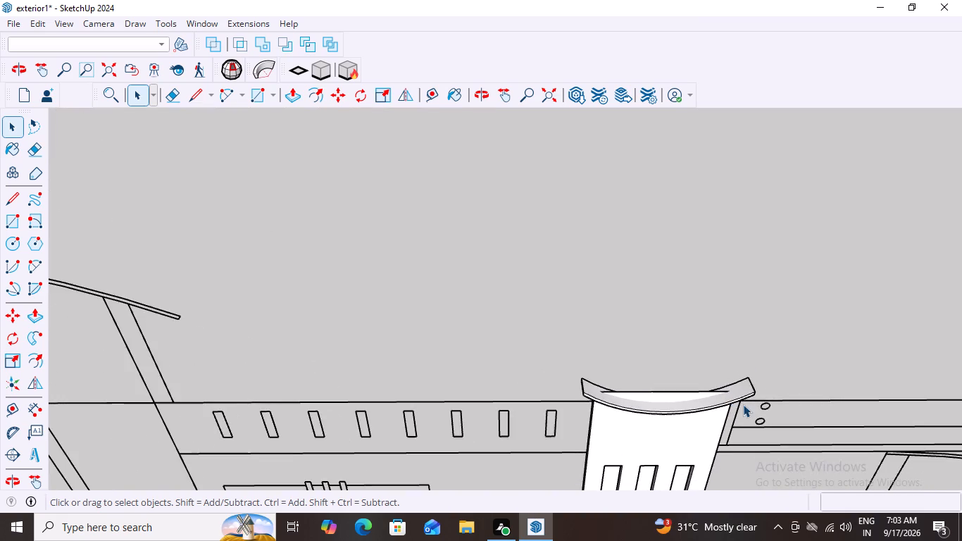
scroll(743, 404, down, 14)
scroll(756, 470, up, 8)
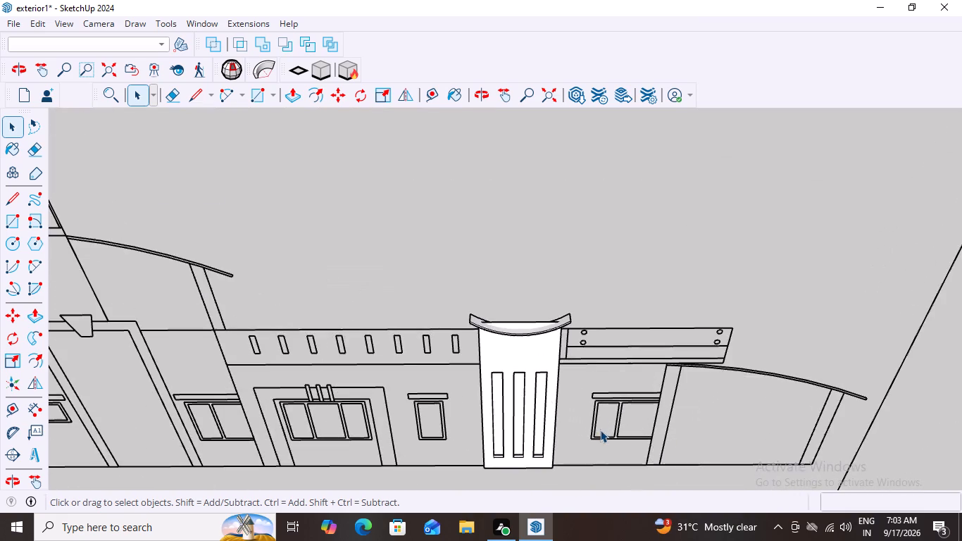
scroll(582, 430, down, 12)
Examine the upper surface of the curved cap from a steeper overhead angle, relating the pillar to the surrounding facade.
middle_drag(570, 453, 568, 476)
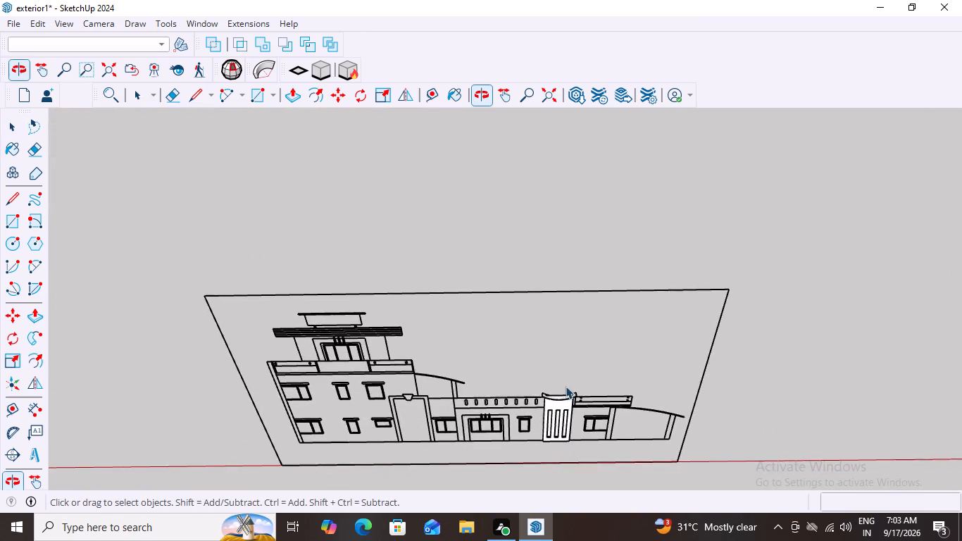
scroll(566, 386, up, 7)
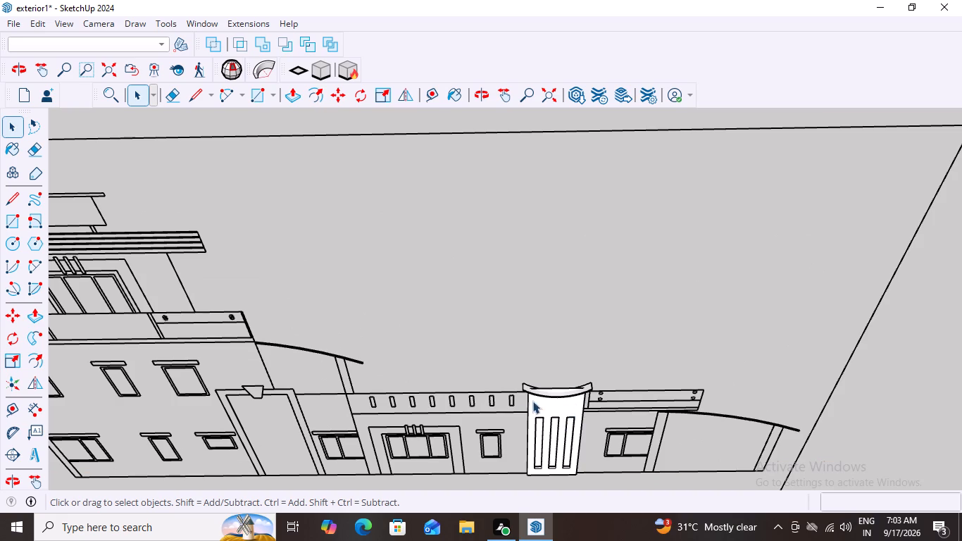
scroll(551, 402, down, 6)
scroll(525, 383, up, 6)
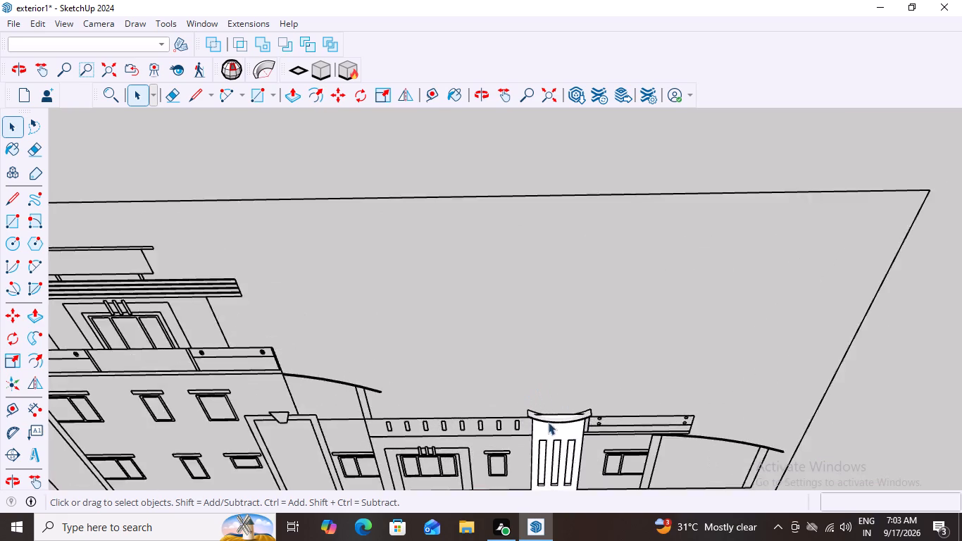
scroll(548, 422, up, 6)
scroll(573, 407, down, 20)
middle_drag(623, 458, 621, 469)
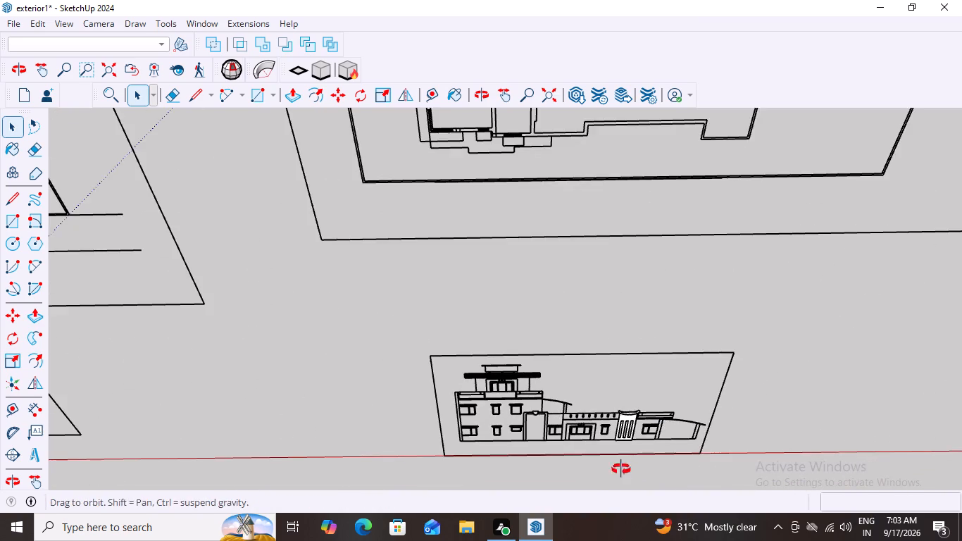
middle_drag(621, 469, 618, 494)
scroll(629, 381, up, 20)
scroll(629, 381, up, 2)
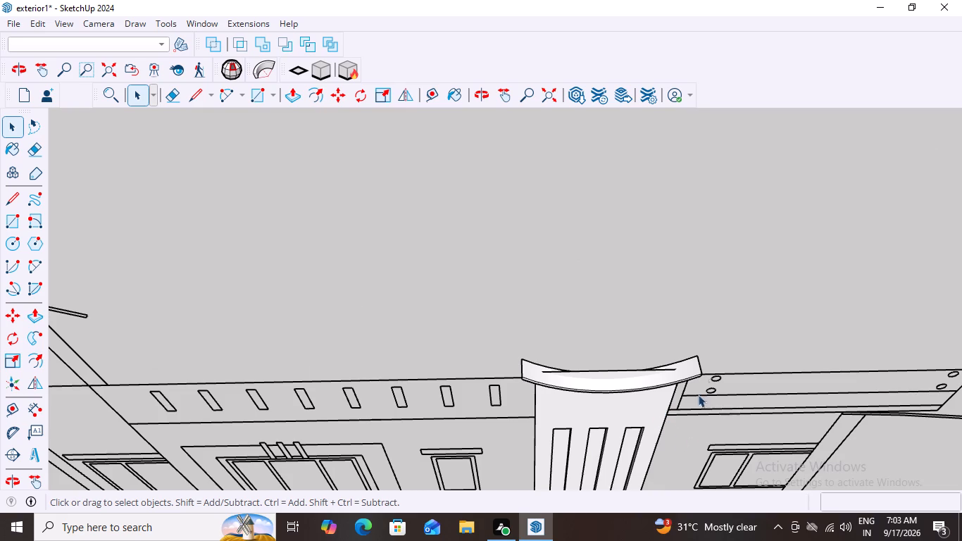
scroll(725, 364, down, 5)
scroll(670, 444, up, 4)
scroll(670, 444, down, 2)
scroll(725, 394, down, 6)
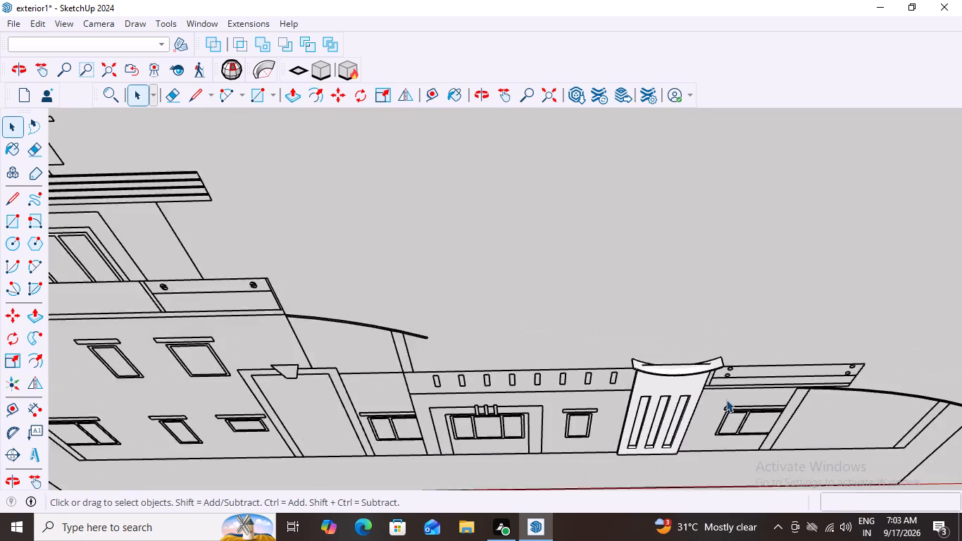
scroll(726, 399, down, 9)
scroll(961, 415, up, 8)
scroll(568, 407, up, 5)
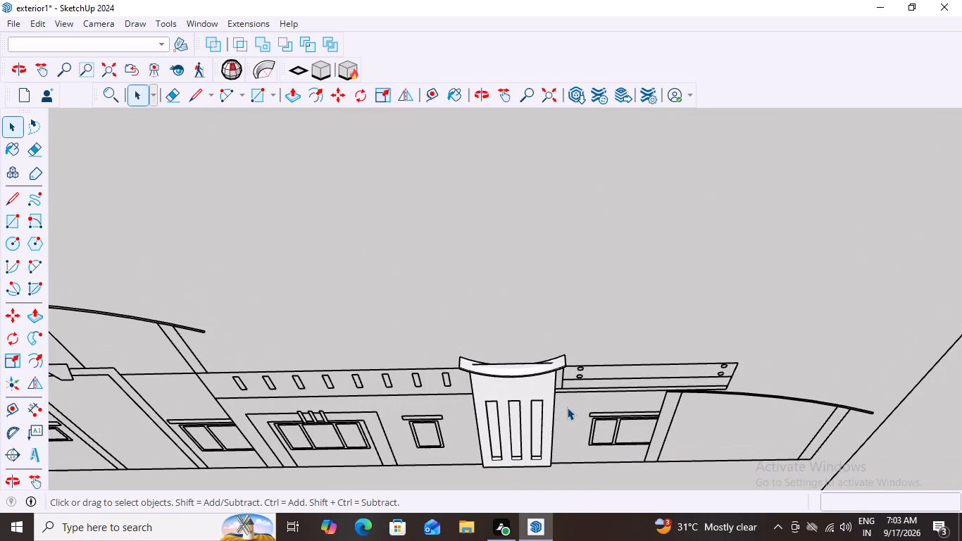
scroll(550, 488, down, 5)
scroll(447, 434, up, 9)
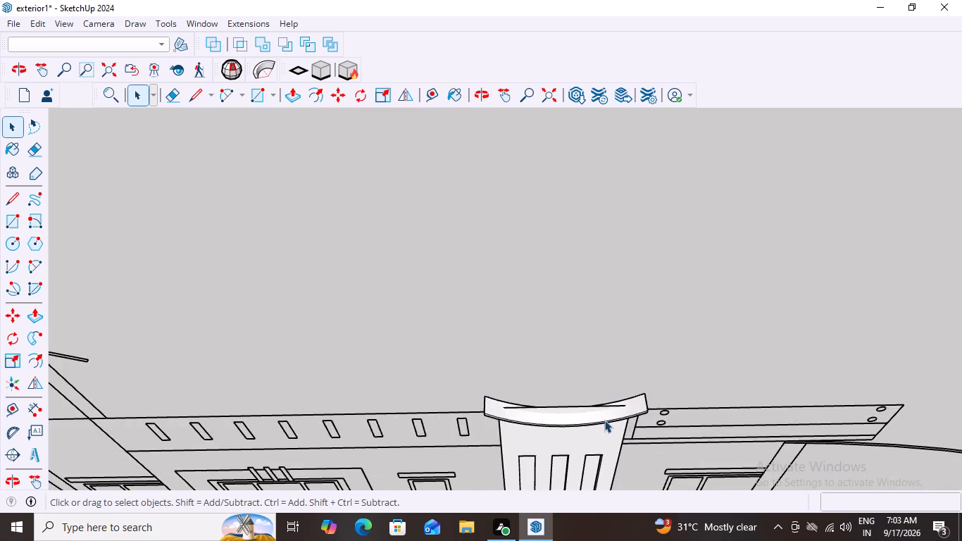
scroll(604, 420, down, 3)
Check where the panel's top edge crosses the curved cap from near-frontal and steep overhead views, and review the full elevation.
middle_drag(632, 413, 631, 317)
scroll(539, 466, down, 20)
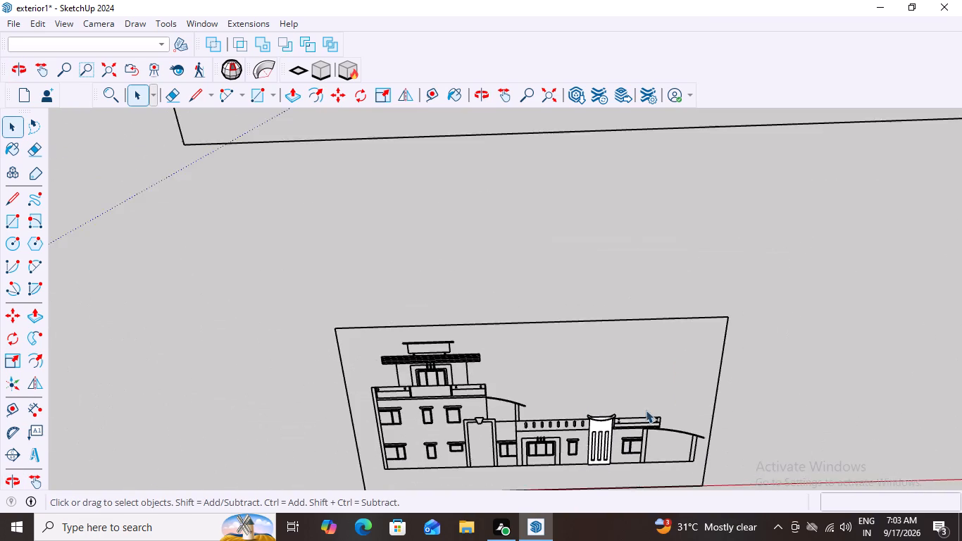
scroll(580, 491, up, 15)
scroll(604, 440, up, 7)
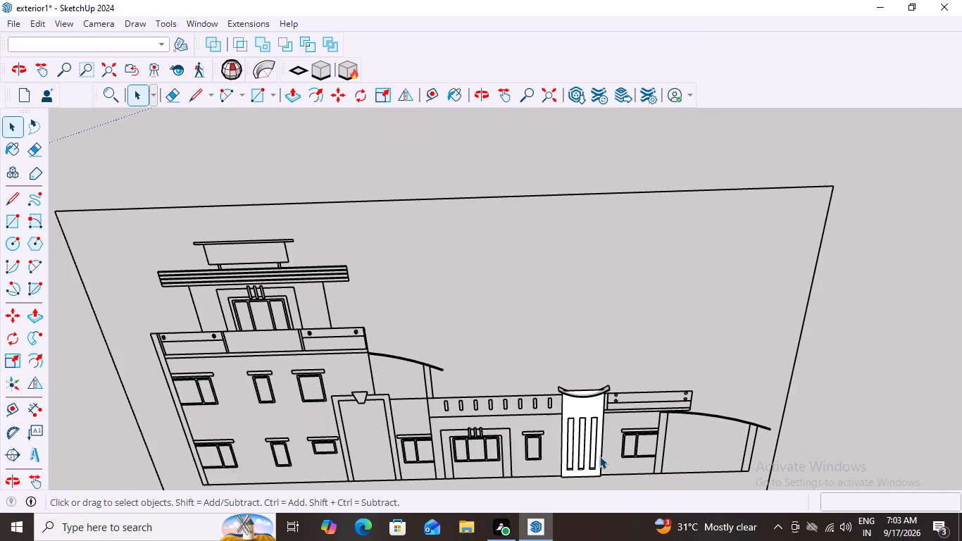
scroll(618, 379, up, 1)
scroll(618, 379, down, 9)
scroll(589, 451, up, 3)
scroll(623, 335, up, 2)
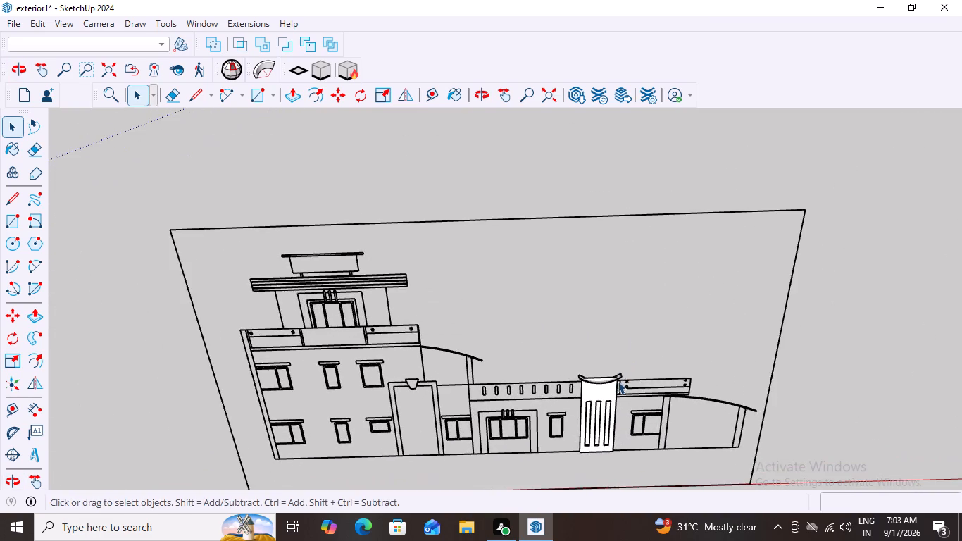
middle_drag(618, 381, 618, 454)
scroll(590, 355, up, 16)
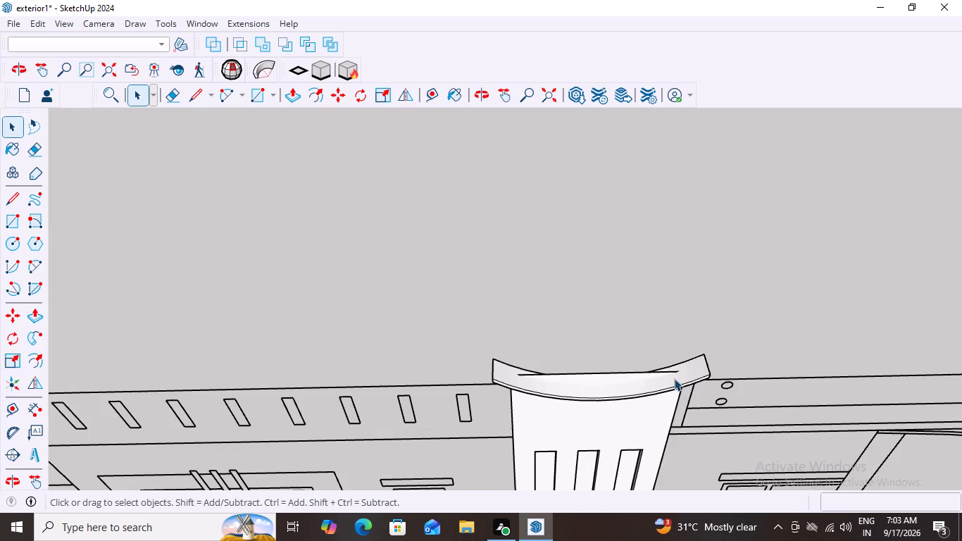
middle_drag(674, 378, 653, 456)
scroll(508, 266, up, 7)
middle_drag(713, 401, 715, 330)
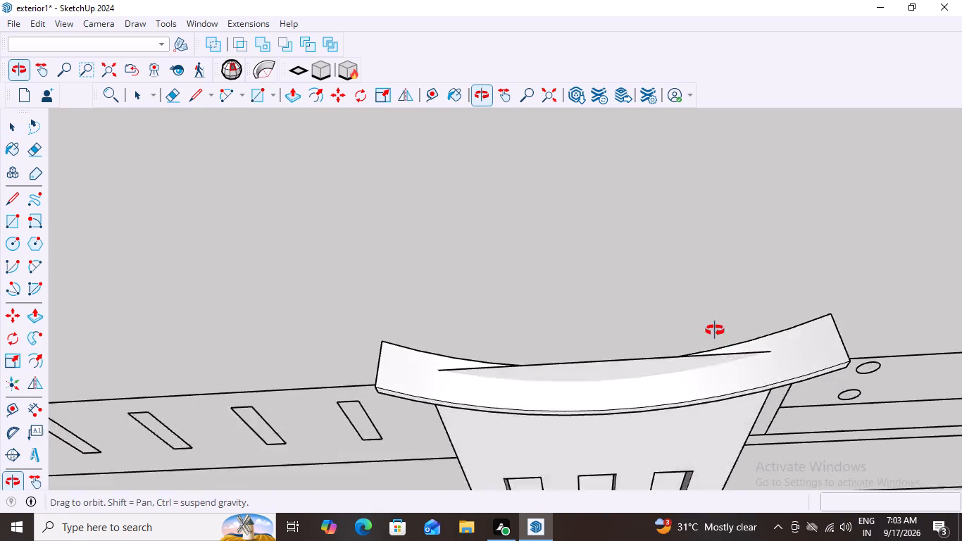
middle_drag(715, 330, 713, 320)
scroll(712, 345, down, 20)
scroll(712, 345, down, 9)
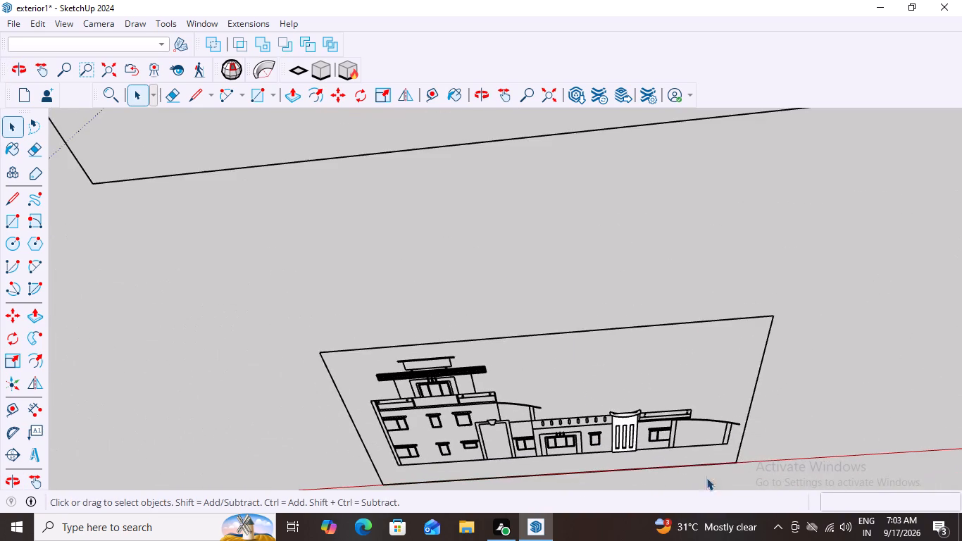
middle_drag(751, 447, 719, 414)
middle_drag(808, 347, 850, 464)
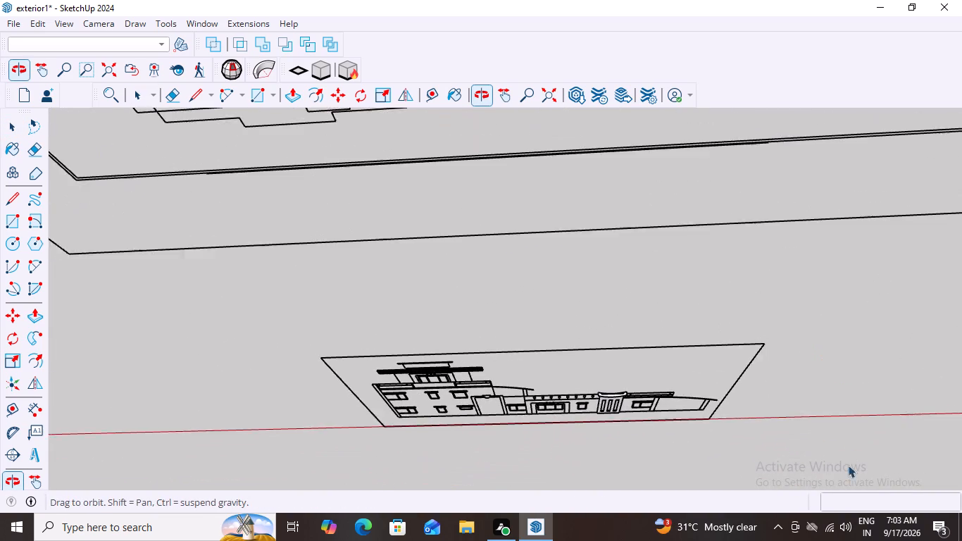
middle_drag(711, 359, 724, 101)
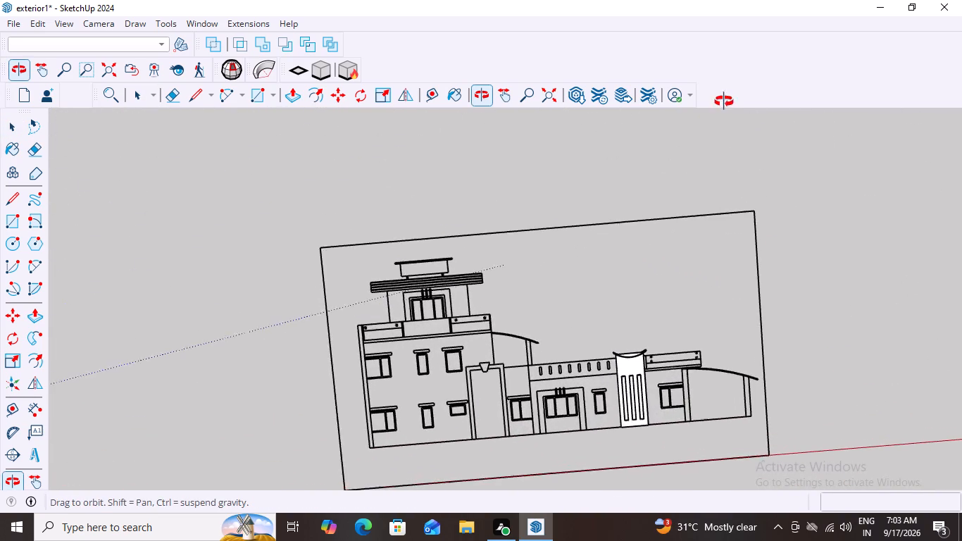
Review the slotted pillar and its curved cap against the neighbouring parapets, close up and within the full facade elevation.
middle_drag(724, 101, 722, 100)
scroll(677, 352, up, 14)
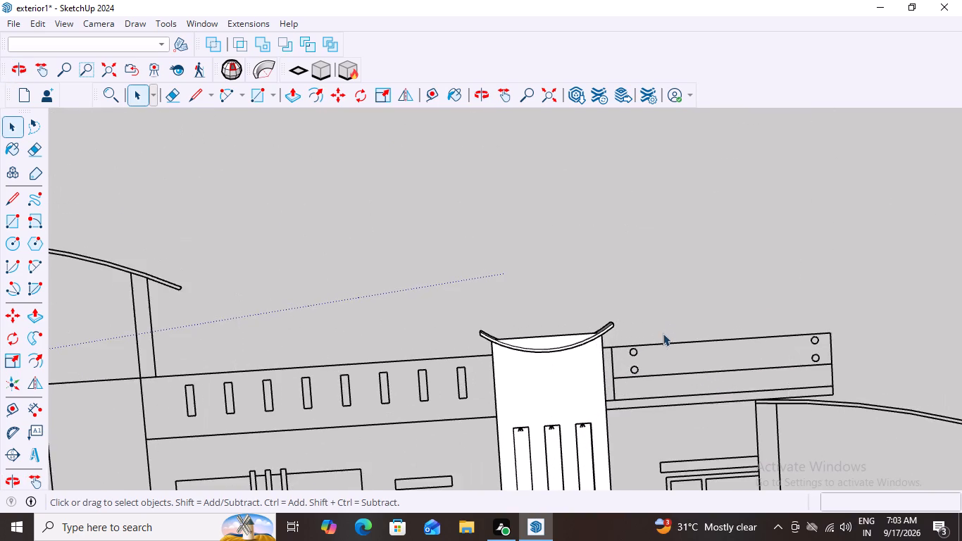
middle_drag(663, 334, 724, 332)
scroll(603, 321, up, 4)
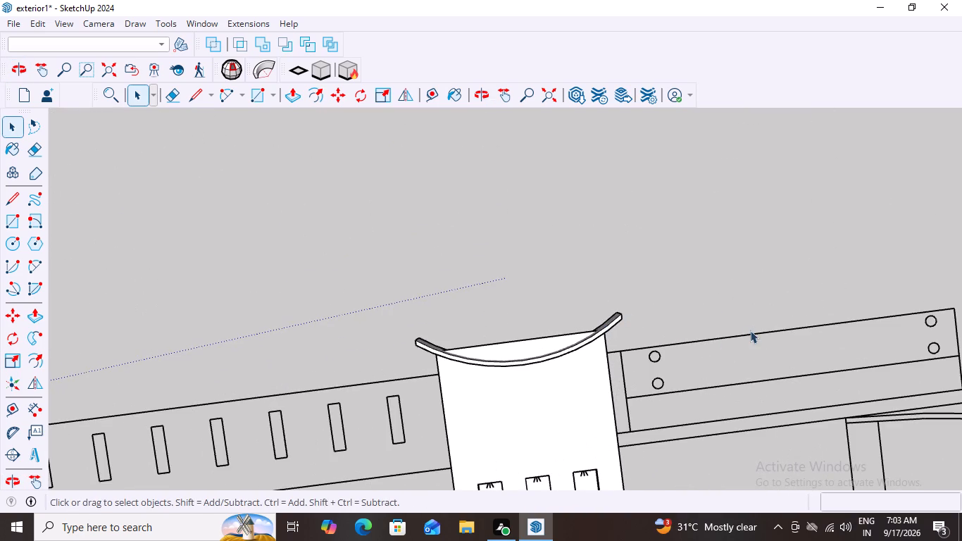
middle_drag(899, 340, 873, 398)
scroll(579, 366, up, 2)
scroll(579, 365, down, 20)
scroll(579, 365, down, 2)
middle_drag(848, 385, 895, 325)
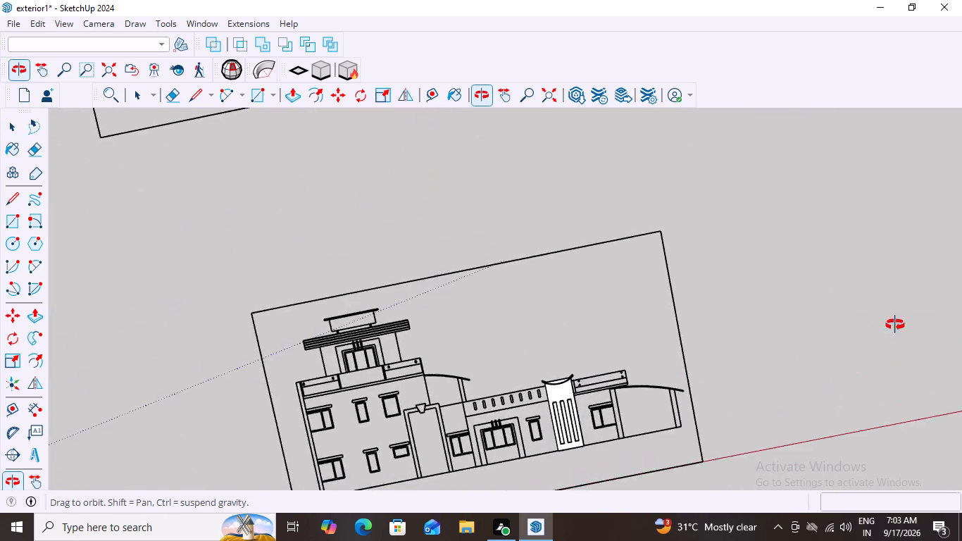
middle_drag(895, 325, 931, 282)
middle_drag(512, 355, 544, 378)
scroll(525, 450, up, 6)
middle_drag(511, 438, 527, 453)
scroll(538, 355, up, 6)
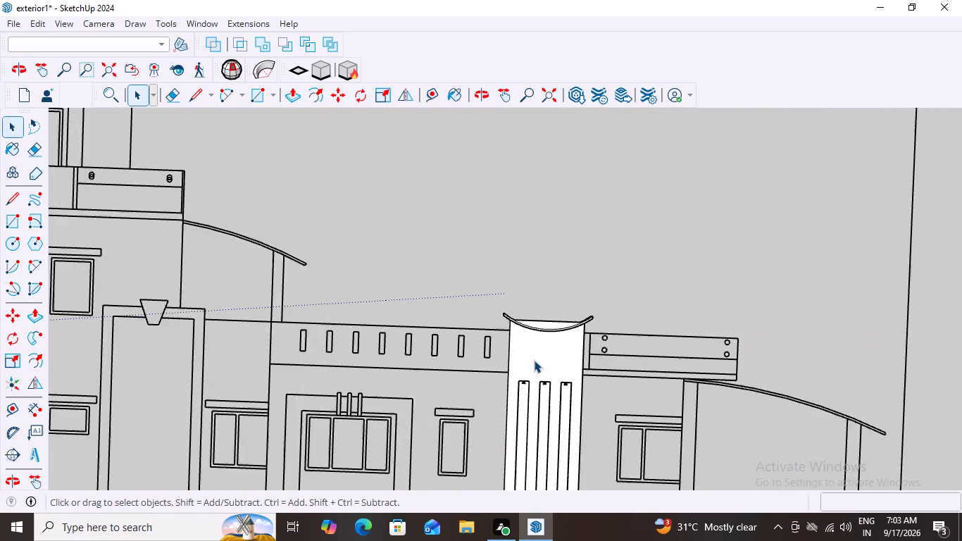
Inspect the slotted panel's straight top edge against the curved cap from a near-frontal view.
scroll(534, 360, up, 1)
middle_drag(501, 368, 516, 411)
scroll(447, 340, up, 3)
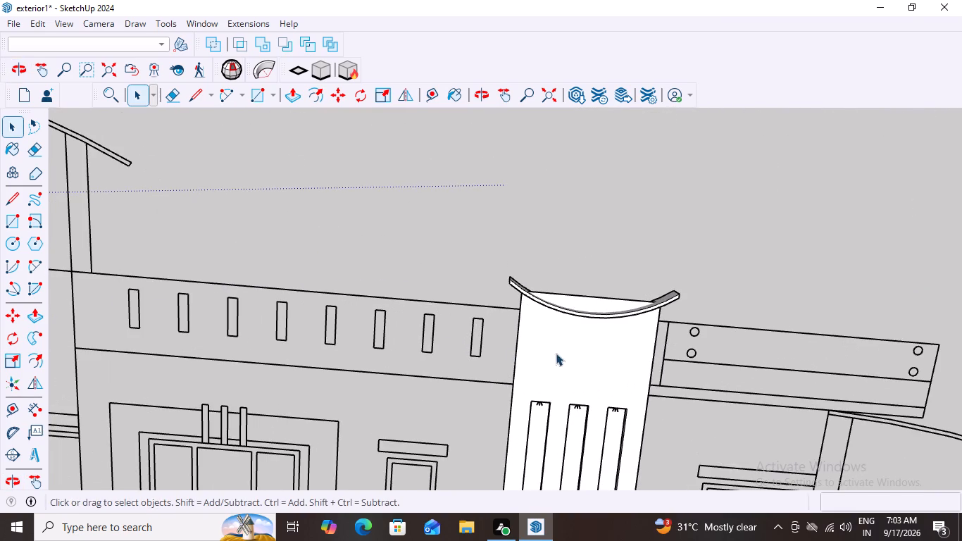
middle_drag(485, 330, 462, 346)
scroll(587, 294, up, 4)
scroll(592, 296, down, 4)
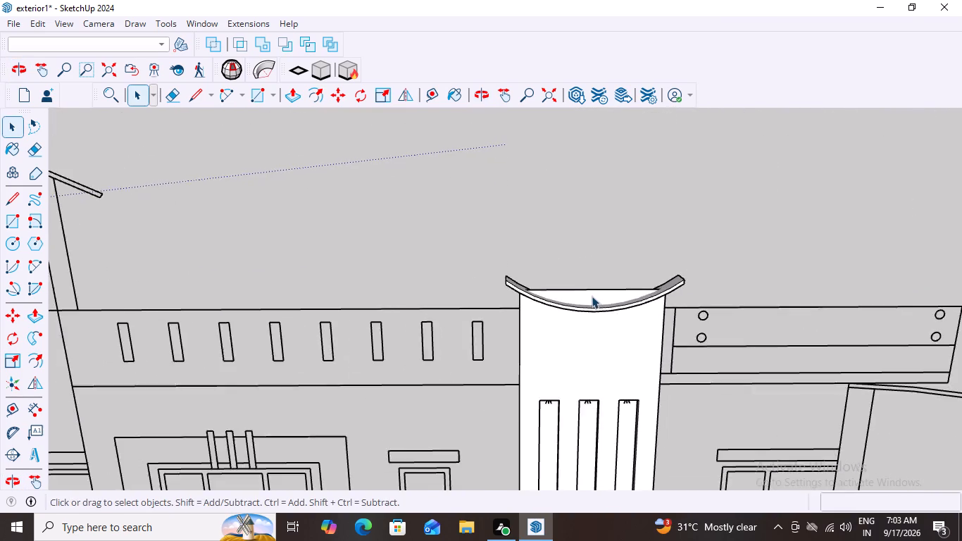
scroll(592, 296, down, 6)
scroll(606, 413, up, 3)
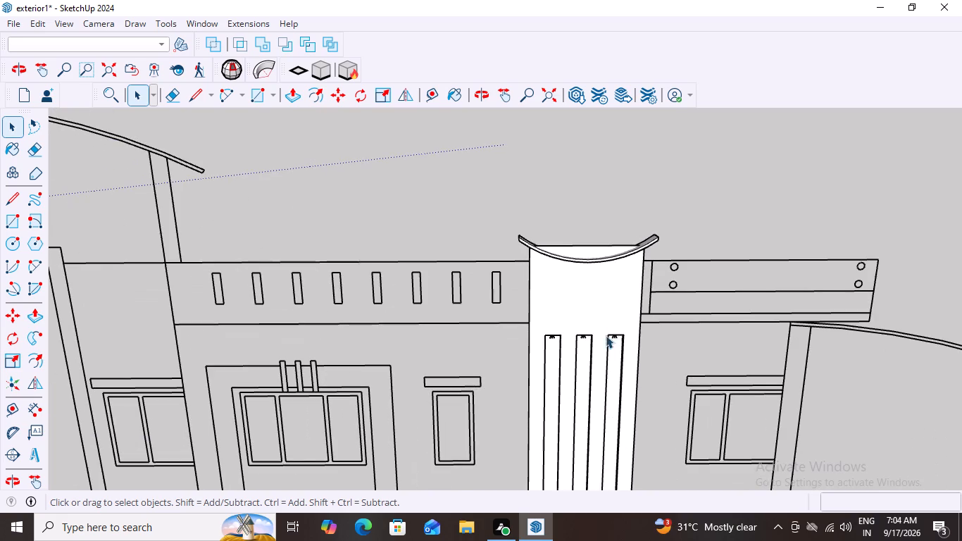
scroll(602, 247, up, 1)
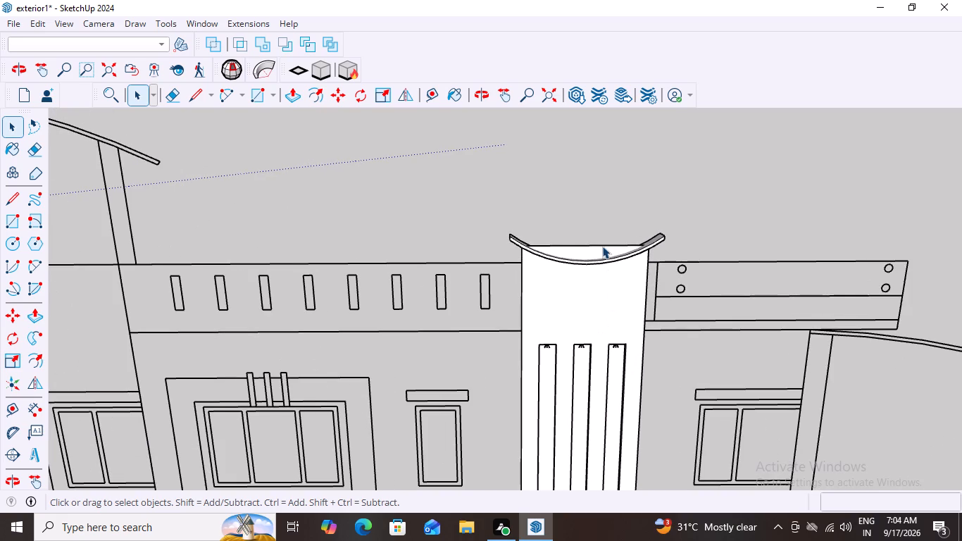
scroll(604, 259, down, 3)
scroll(557, 298, up, 2)
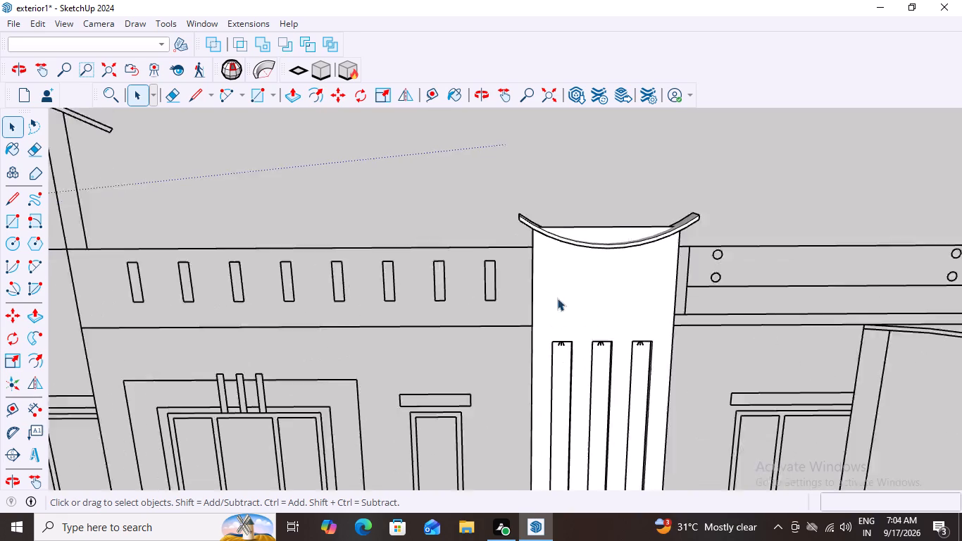
scroll(557, 298, up, 5)
scroll(597, 271, down, 4)
Examine the curved cap's upper surface from steep overhead angles, following where the slotted panel's top edge cuts through it.
middle_drag(623, 272, 621, 344)
scroll(623, 272, down, 1)
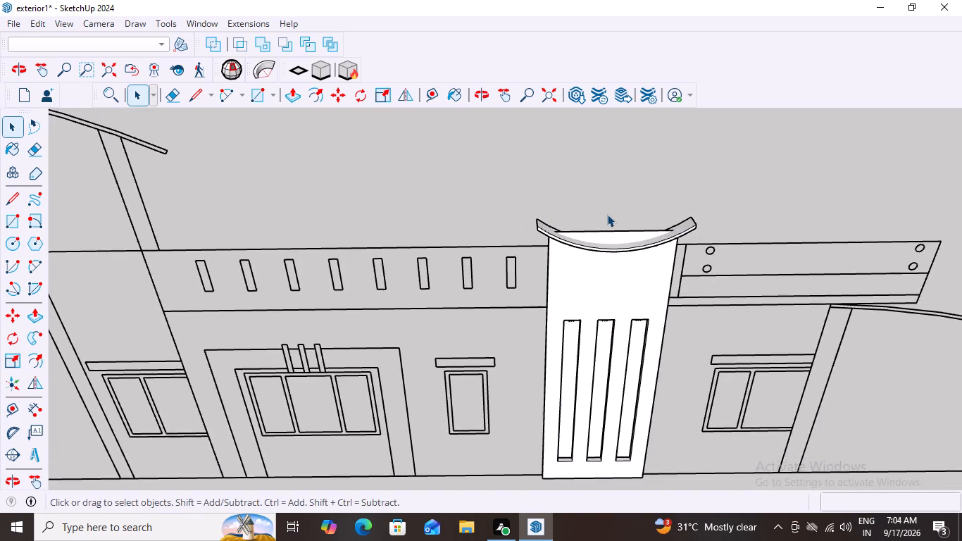
scroll(607, 214, up, 7)
middle_drag(618, 247, 627, 344)
scroll(677, 223, up, 3)
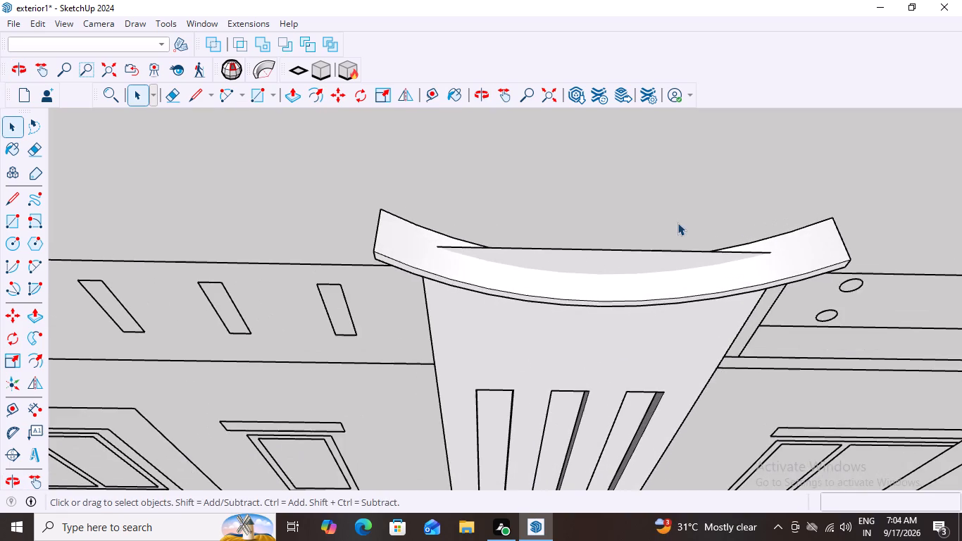
scroll(663, 255, down, 3)
middle_drag(653, 268, 651, 313)
scroll(556, 282, up, 4)
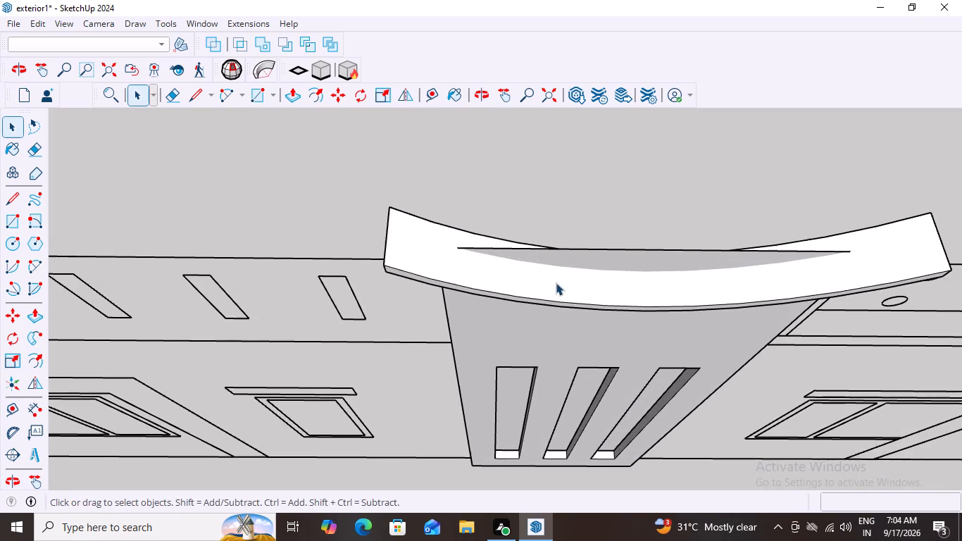
middle_drag(670, 275, 690, 226)
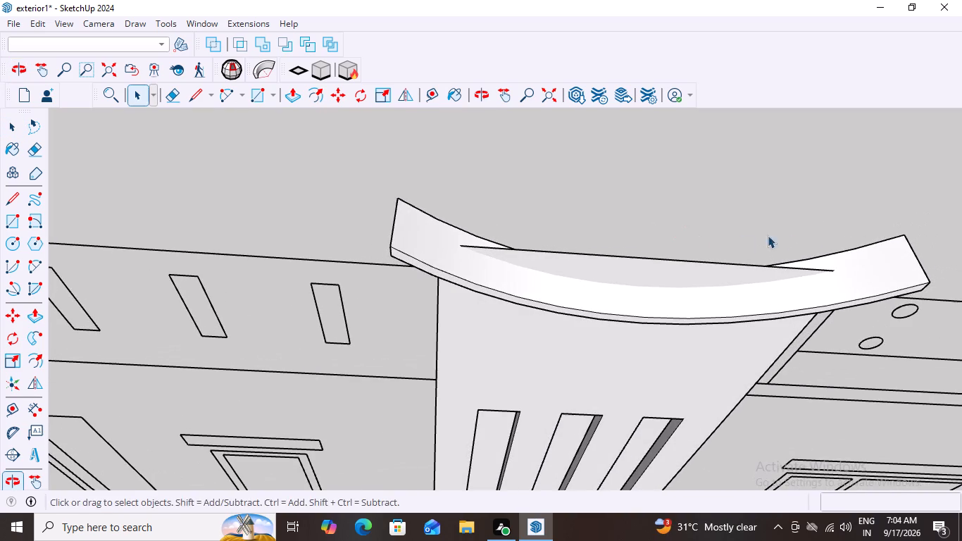
middle_drag(787, 225, 766, 239)
scroll(706, 280, up, 3)
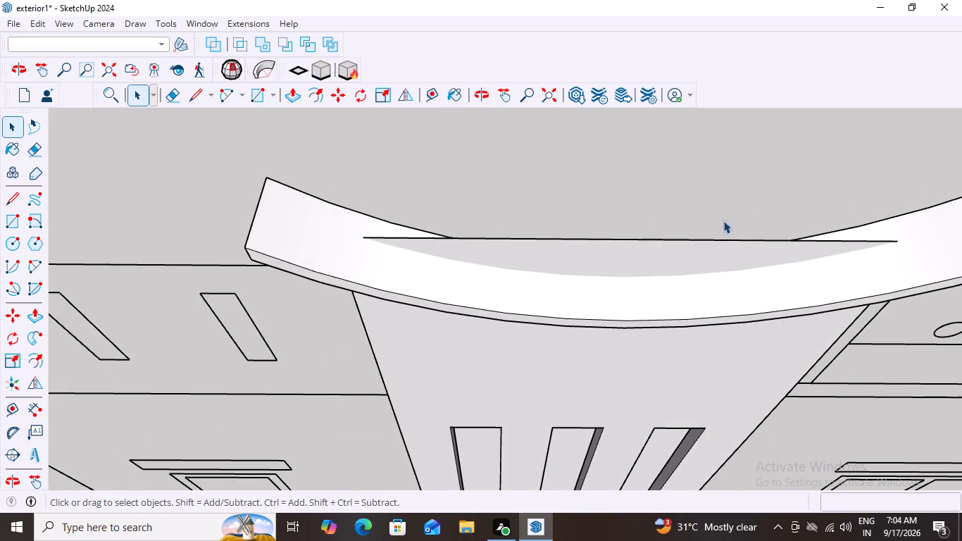
middle_drag(764, 195, 778, 230)
scroll(770, 201, down, 1)
scroll(654, 240, up, 3)
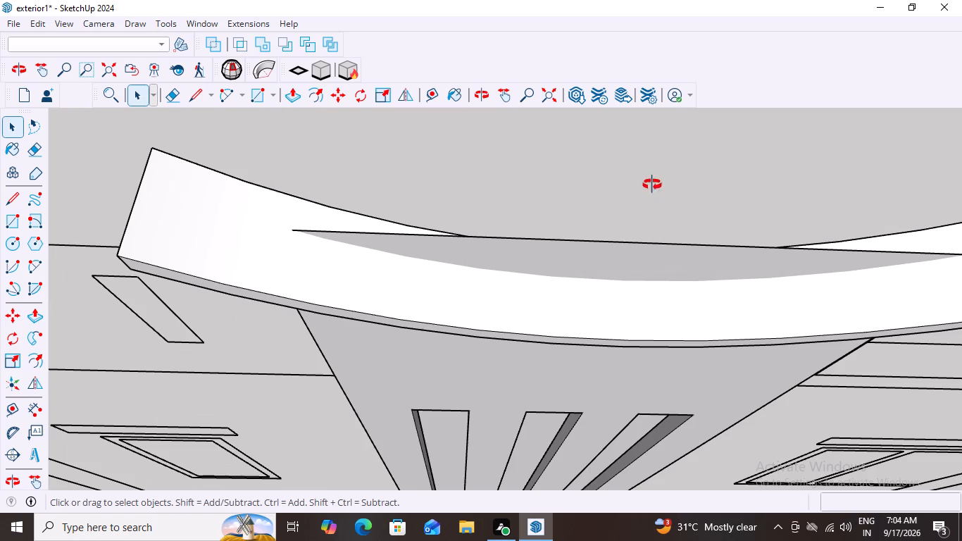
middle_drag(652, 185, 662, 161)
scroll(621, 189, down, 3)
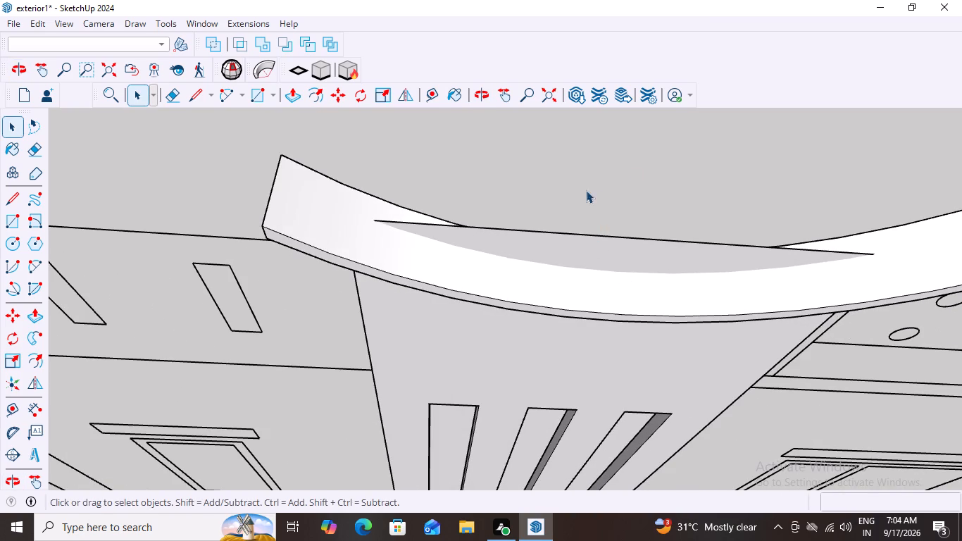
Compare the panel's intersection with the curved cap from oblique overhead views, both close up and alongside the adjoining facade walls.
scroll(581, 198, down, 3)
middle_drag(444, 241, 451, 256)
middle_drag(575, 155, 565, 153)
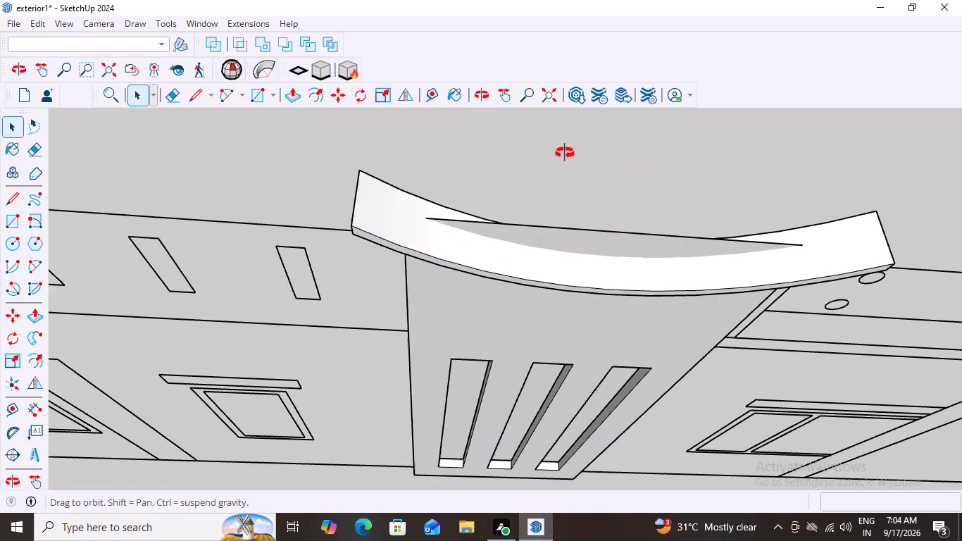
middle_drag(565, 153, 551, 151)
scroll(637, 251, up, 2)
scroll(632, 221, down, 15)
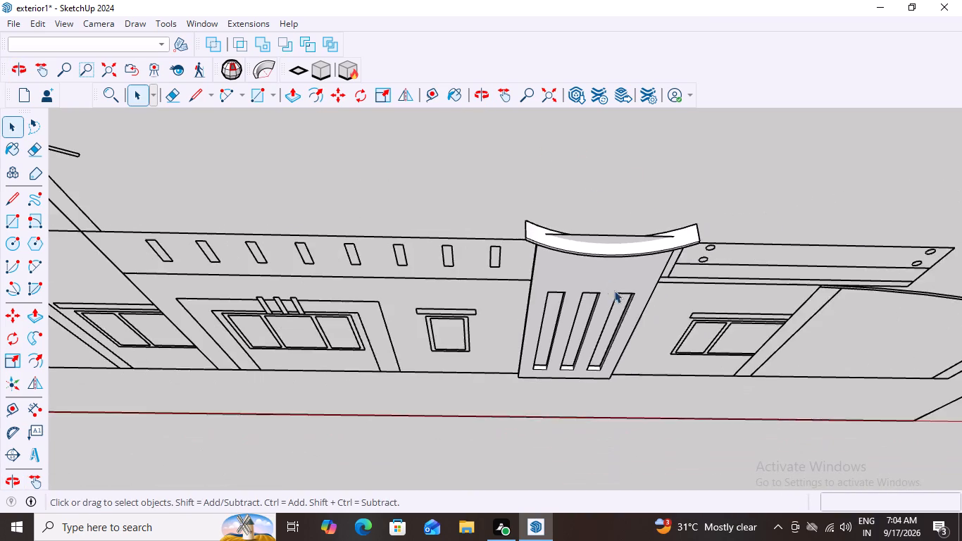
scroll(689, 200, up, 3)
scroll(582, 199, up, 3)
scroll(639, 205, up, 2)
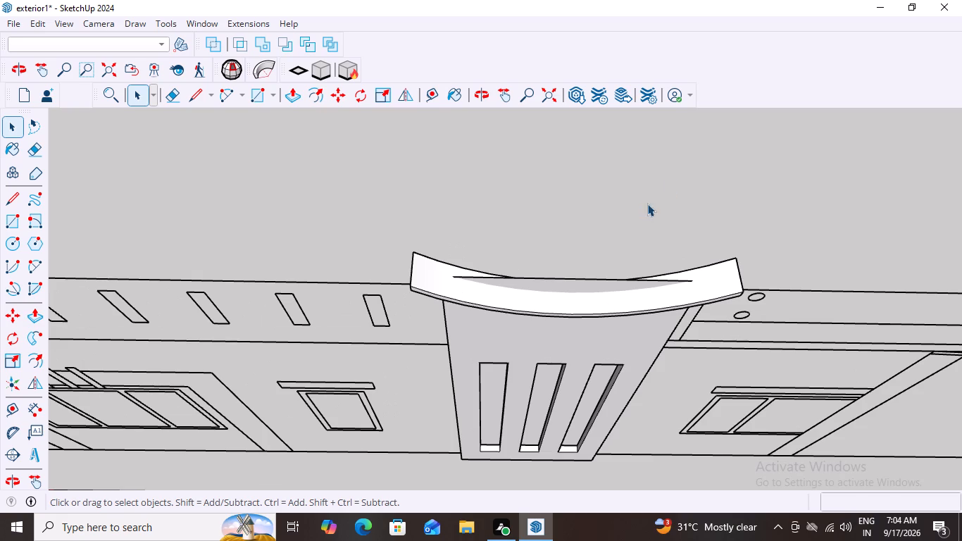
scroll(647, 204, down, 3)
scroll(709, 314, down, 3)
scroll(630, 337, up, 3)
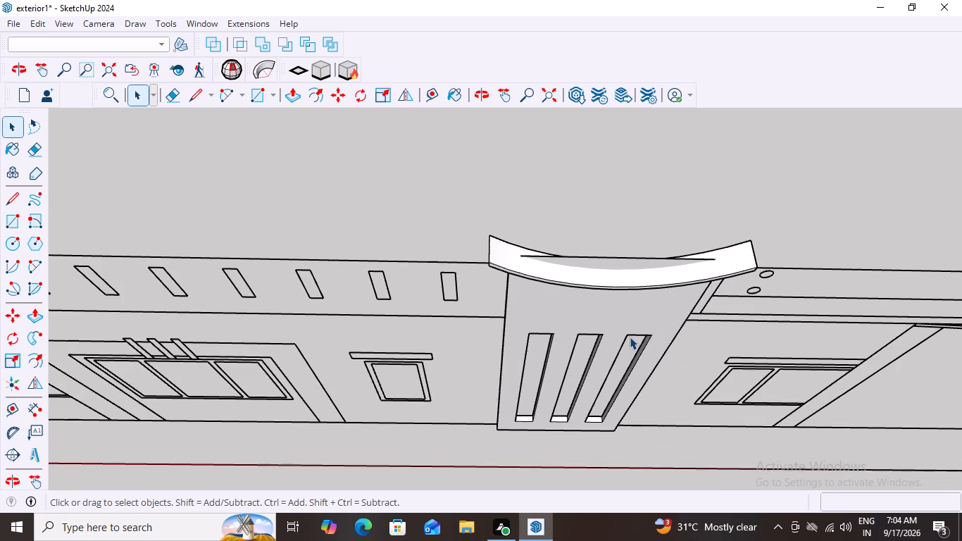
scroll(641, 311, down, 7)
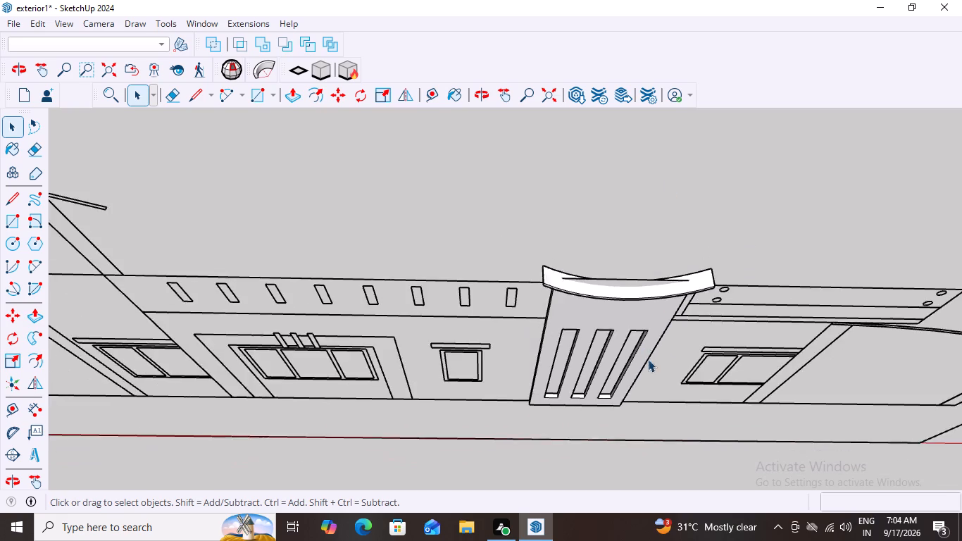
scroll(648, 359, down, 7)
middle_drag(894, 365, 872, 349)
scroll(732, 352, up, 9)
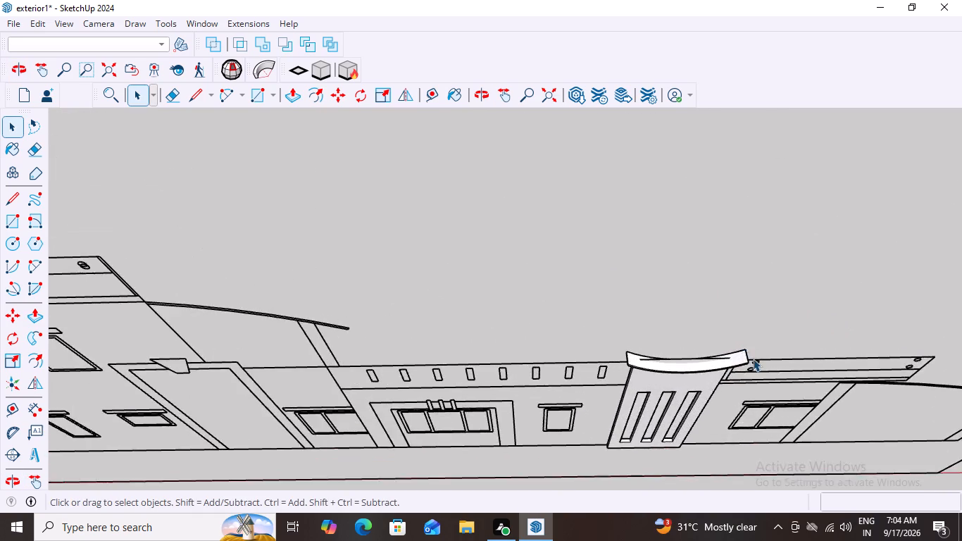
scroll(753, 359, up, 14)
middle_drag(504, 337, 516, 297)
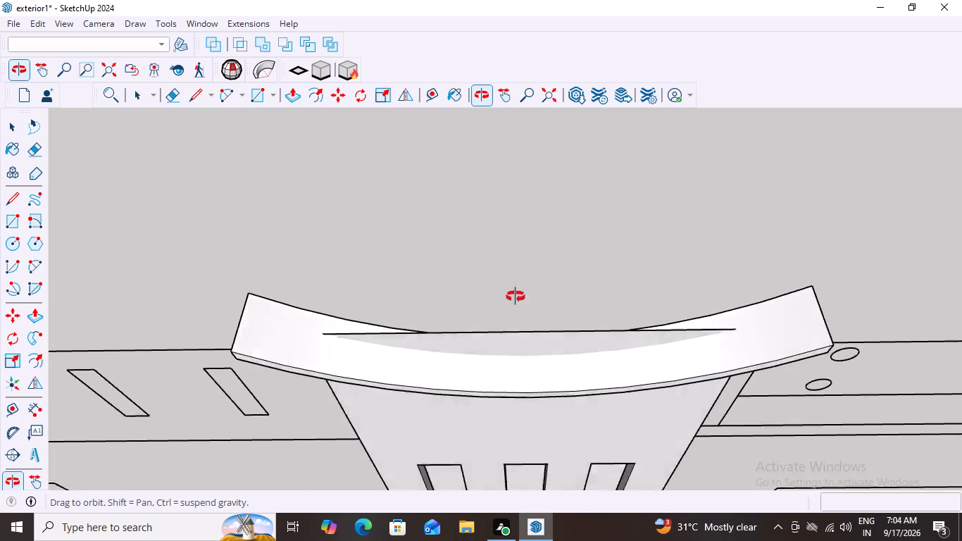
middle_drag(516, 297, 525, 251)
scroll(501, 391, up, 3)
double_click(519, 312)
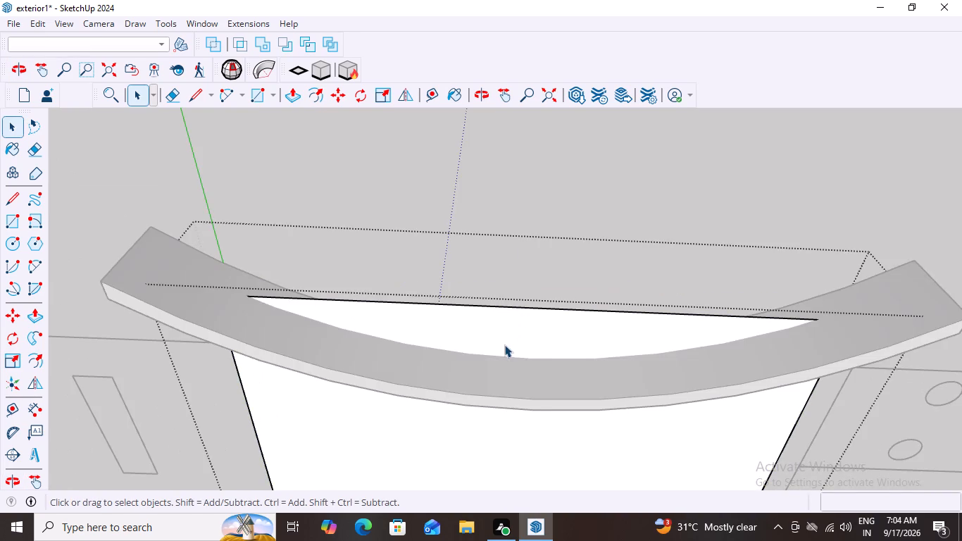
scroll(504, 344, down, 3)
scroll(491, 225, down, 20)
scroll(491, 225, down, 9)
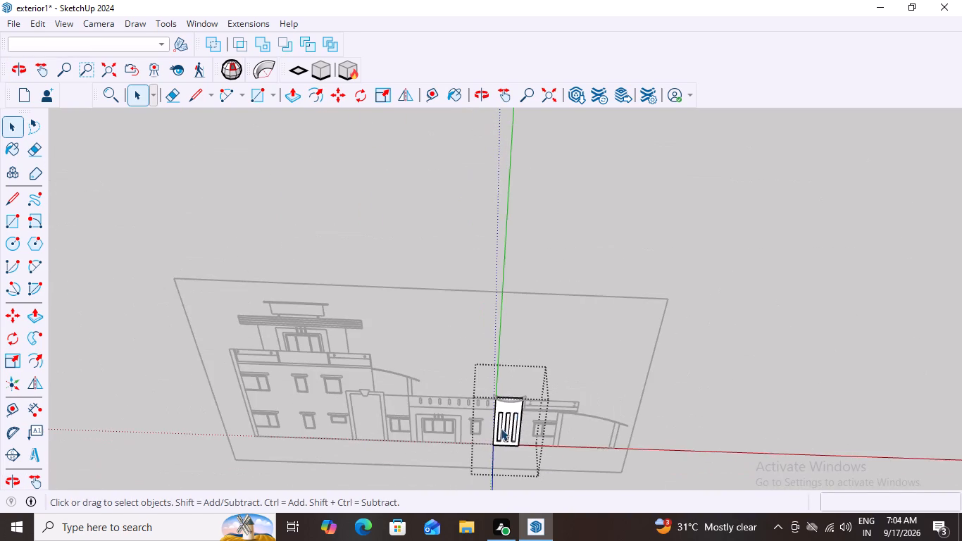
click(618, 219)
Re-examine the pillar's curved cap and the panel edge crossing it from above, both within the elevation and close up.
scroll(504, 431, up, 6)
middle_drag(523, 392, 533, 471)
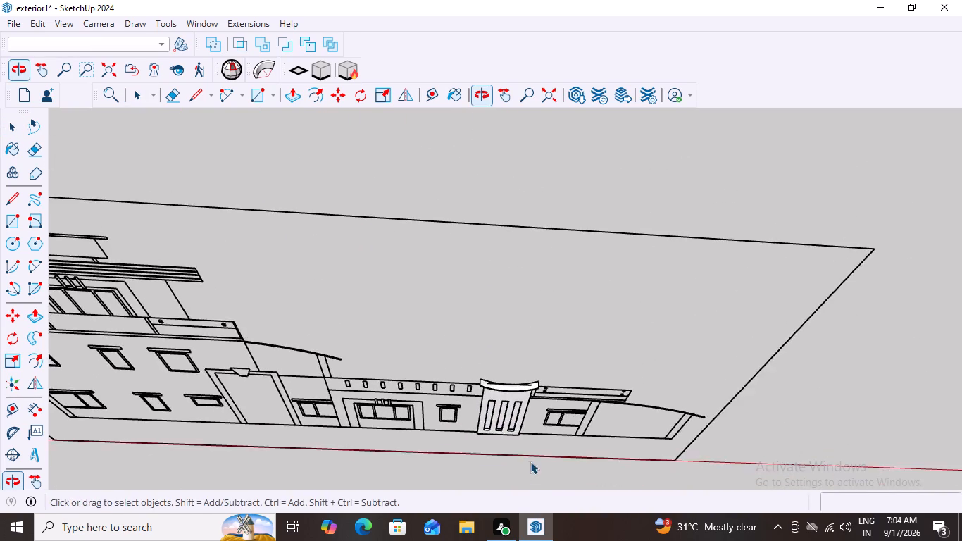
scroll(481, 413, up, 6)
middle_drag(568, 376, 541, 333)
scroll(507, 352, up, 3)
middle_drag(544, 375, 551, 421)
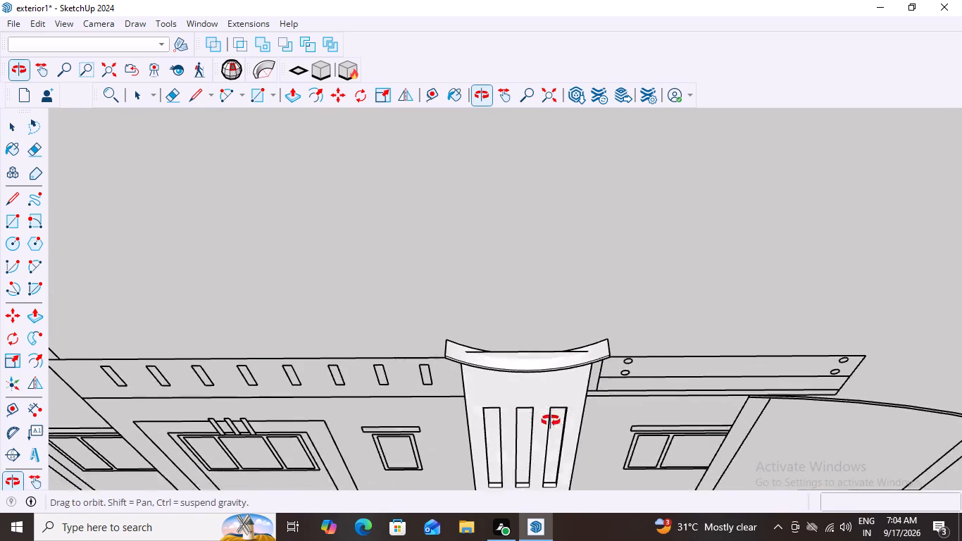
middle_drag(551, 421, 553, 429)
scroll(508, 347, up, 7)
scroll(579, 359, up, 3)
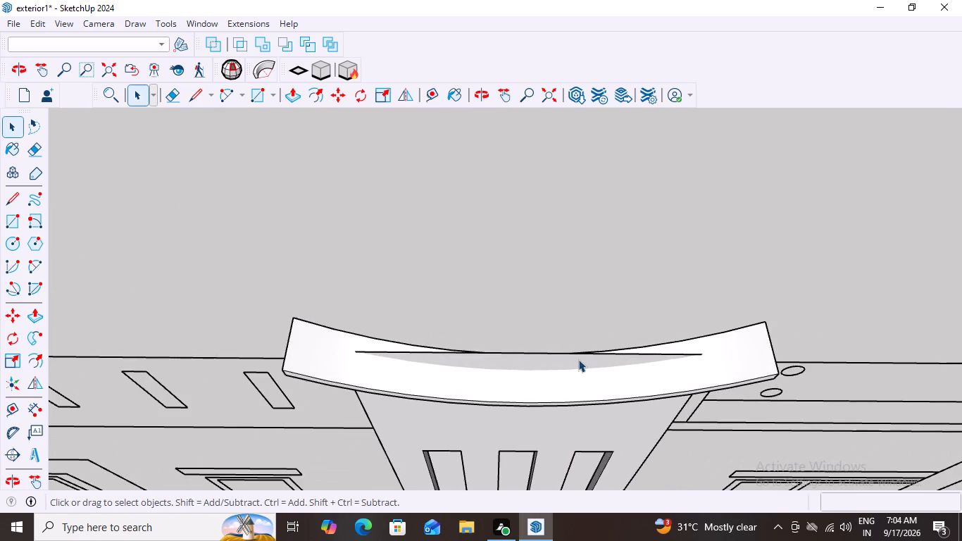
scroll(542, 375, down, 20)
scroll(542, 375, down, 7)
click(631, 208)
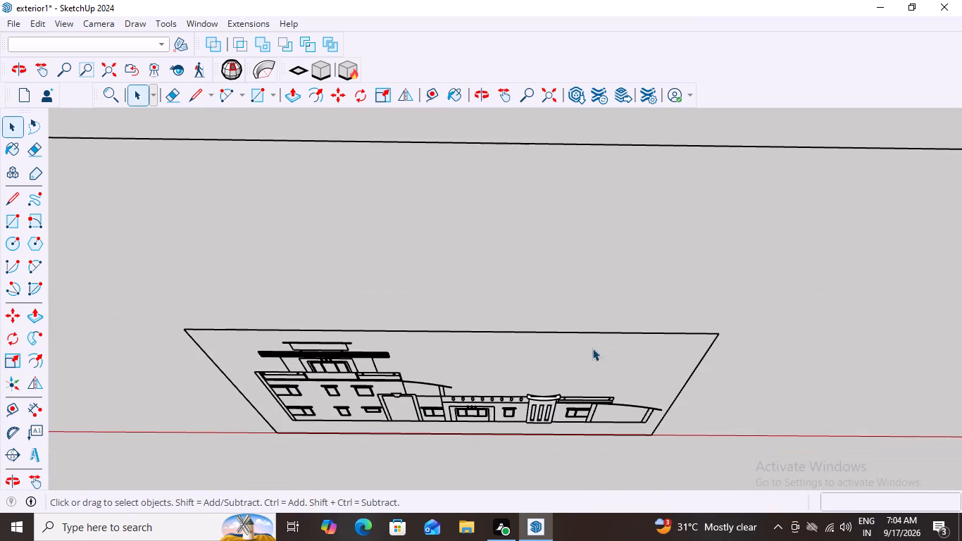
scroll(549, 376, up, 19)
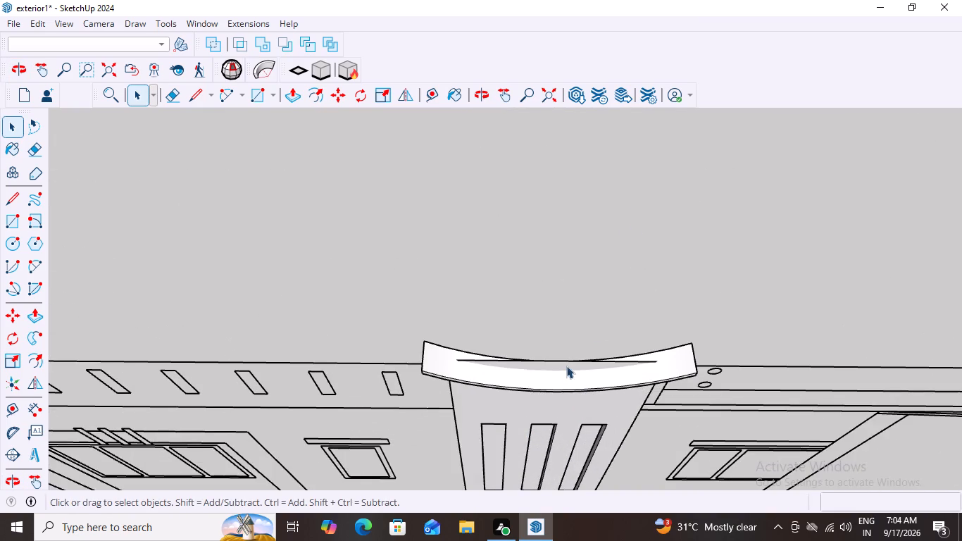
scroll(560, 392, up, 6)
scroll(454, 344, up, 3)
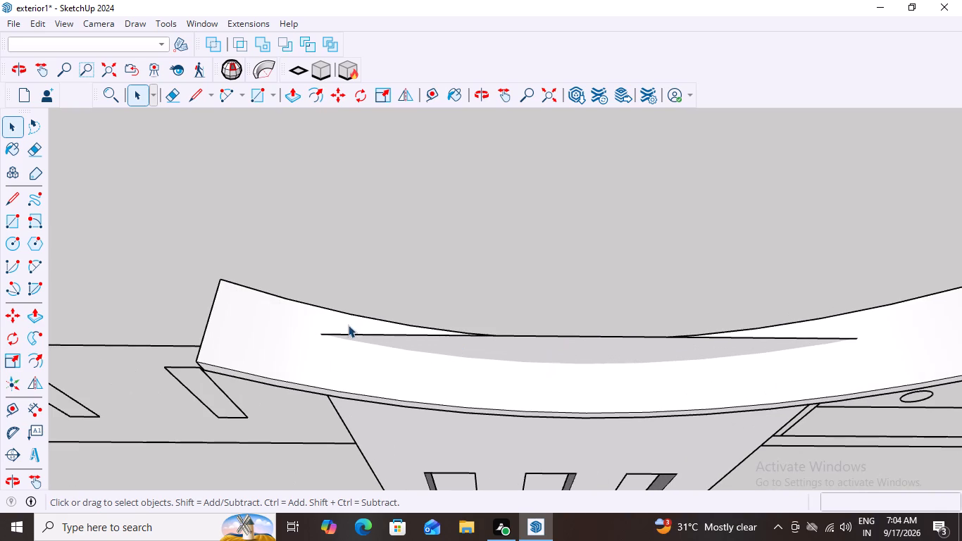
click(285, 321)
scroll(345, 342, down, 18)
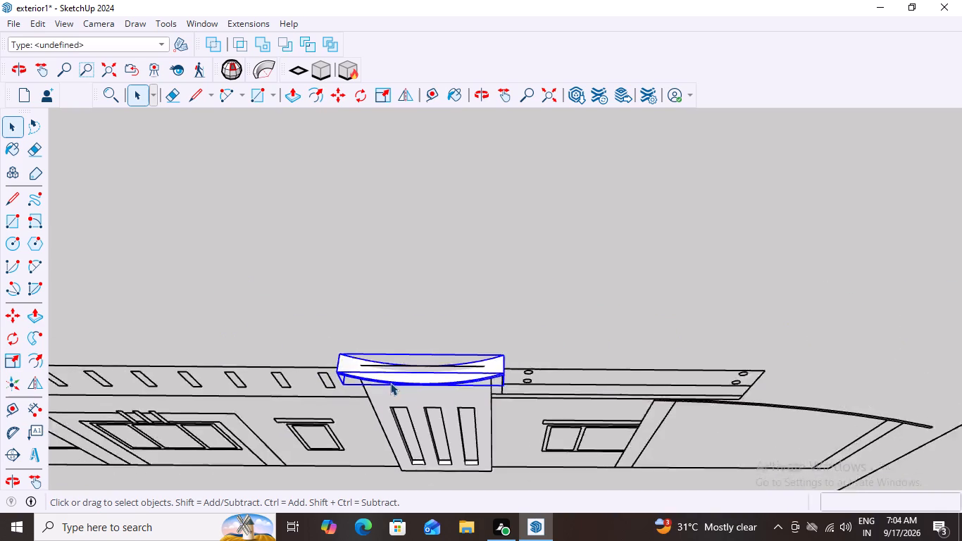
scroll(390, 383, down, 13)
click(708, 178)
Examine where the slotted panel's straight top edge crosses the curved cap, from frontal and steep overhead views.
scroll(341, 398, up, 8)
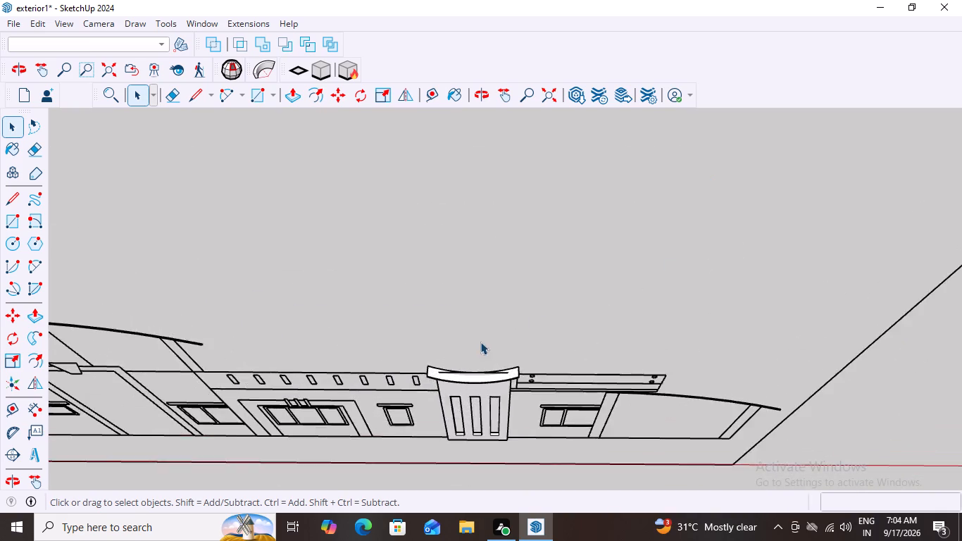
scroll(480, 342, up, 20)
scroll(480, 342, up, 2)
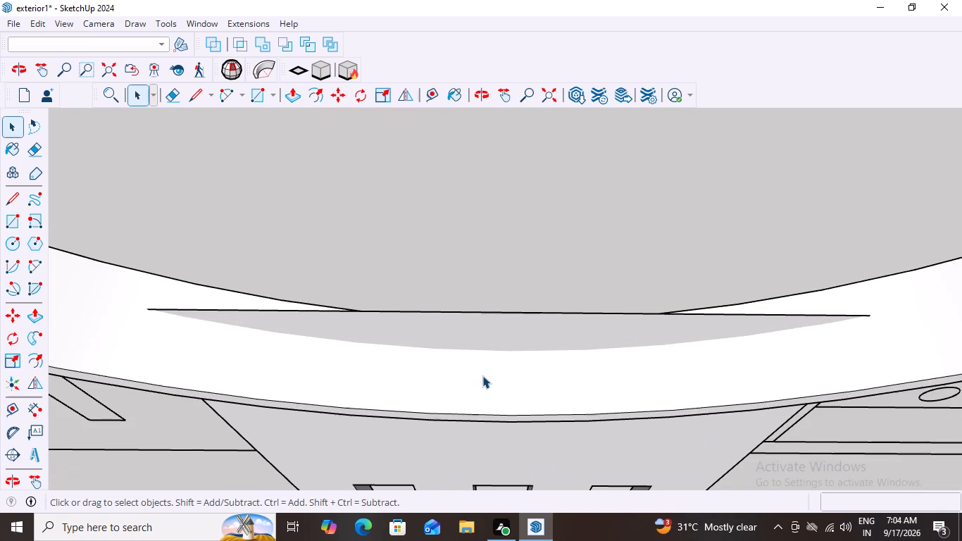
middle_drag(483, 371, 466, 415)
scroll(475, 390, down, 6)
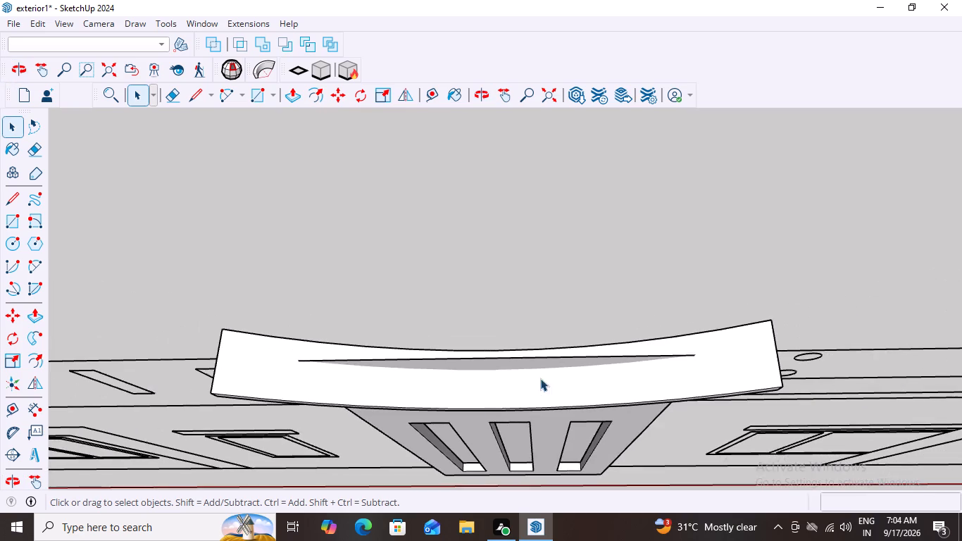
middle_drag(542, 372, 561, 313)
scroll(488, 394, up, 7)
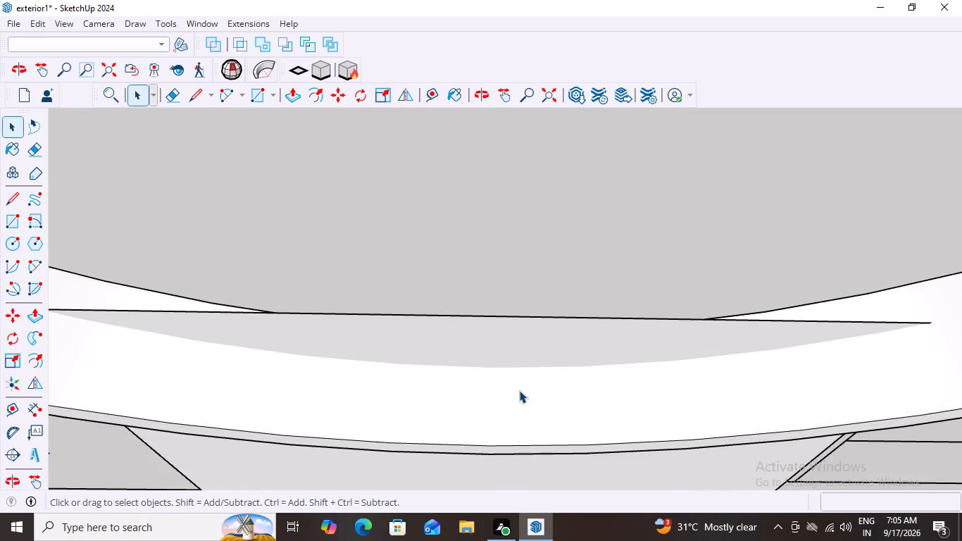
scroll(519, 391, down, 9)
middle_drag(549, 398, 575, 338)
scroll(527, 433, down, 4)
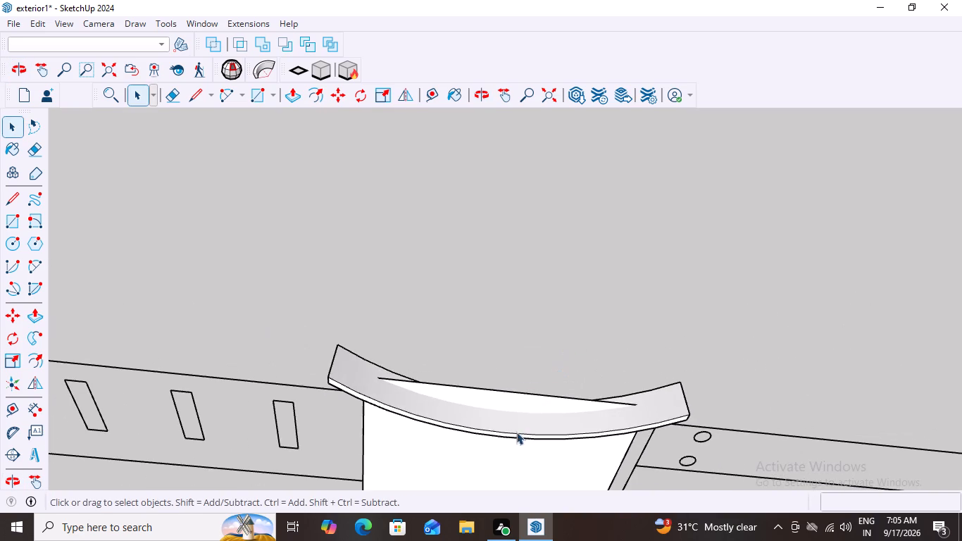
Select the slotted panel and check its top edge against the curved cap, close up and within the whole elevation.
middle_drag(423, 436, 387, 464)
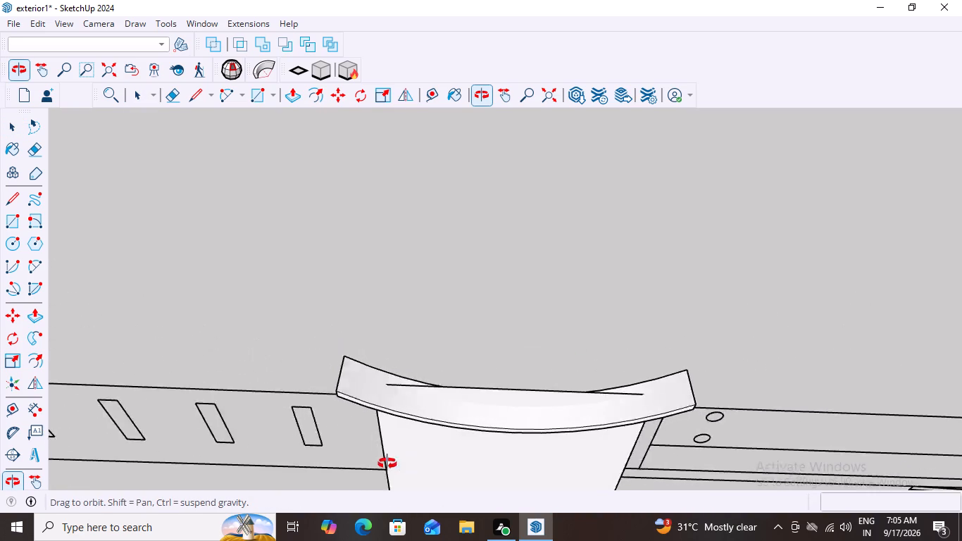
middle_drag(387, 464, 377, 478)
scroll(528, 448, up, 6)
middle_drag(551, 427, 575, 356)
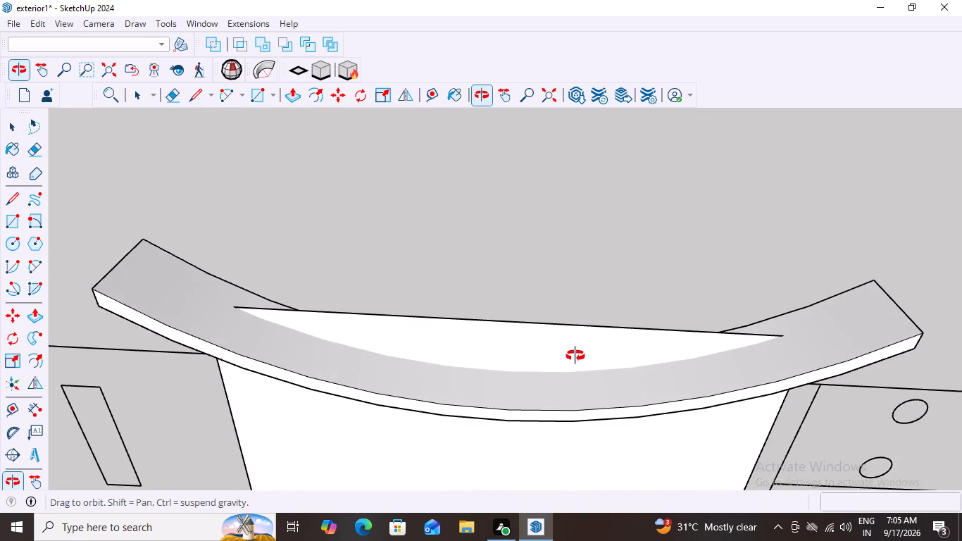
middle_drag(575, 356, 575, 354)
click(541, 350)
scroll(541, 350, down, 7)
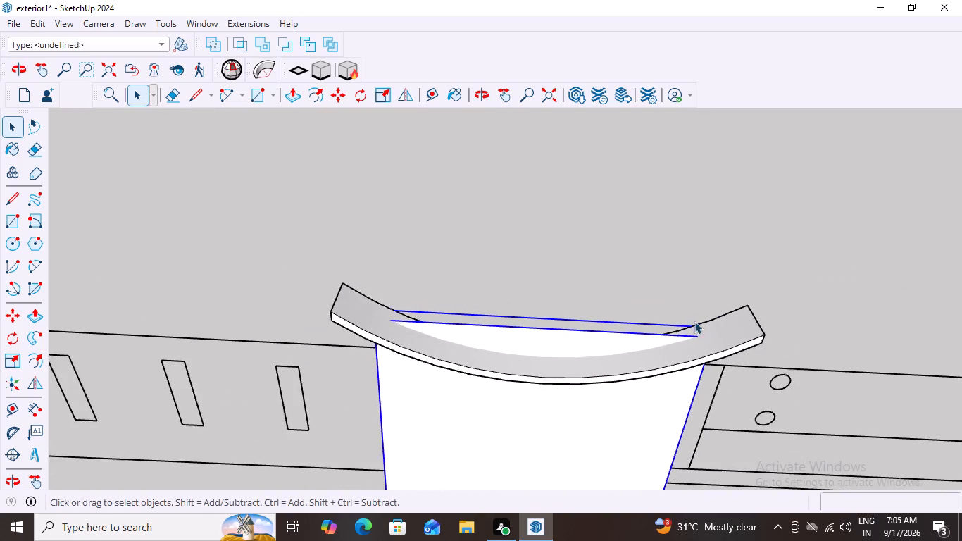
scroll(694, 321, down, 20)
middle_drag(723, 398, 691, 328)
middle_drag(732, 385, 744, 400)
scroll(744, 400, up, 1)
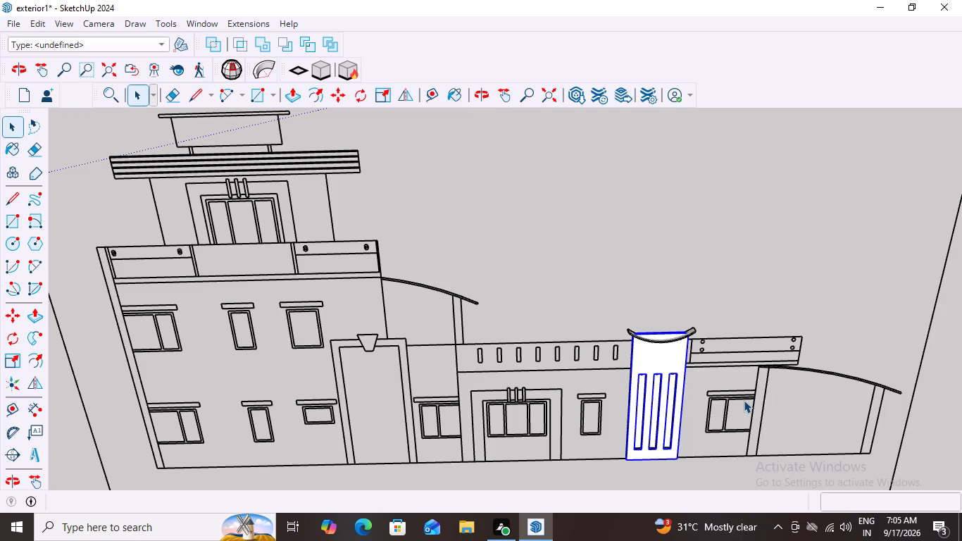
Undo the recent edits to the slotted panel and curved cap, going back past the cap's extrusion.
key(Escape)
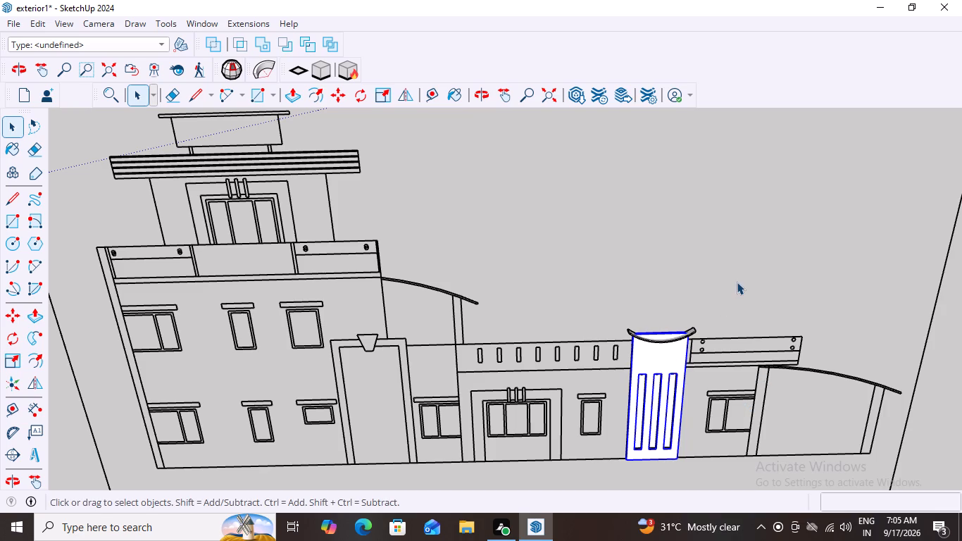
key(ctrl+z)
key(ctrl+z)
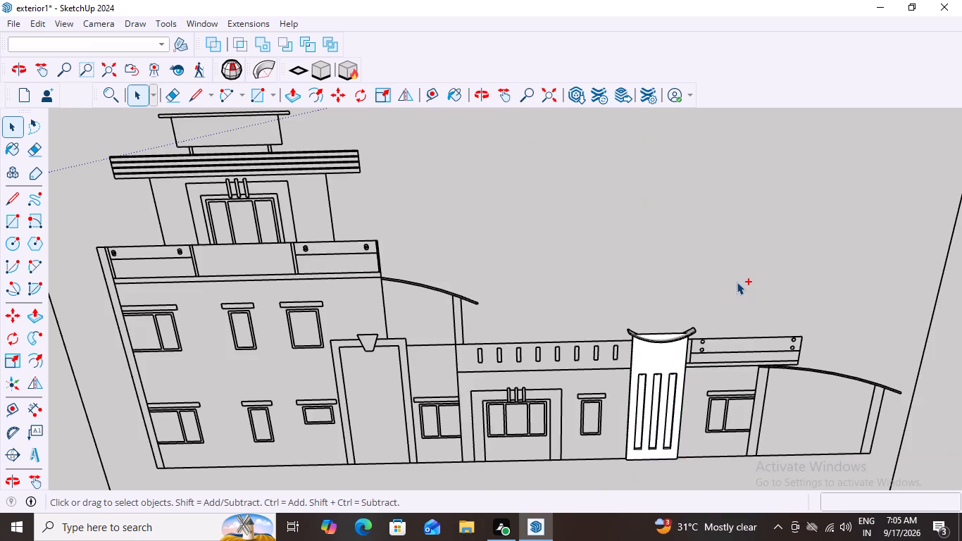
key(ctrl+z)
key(ctrl+z)
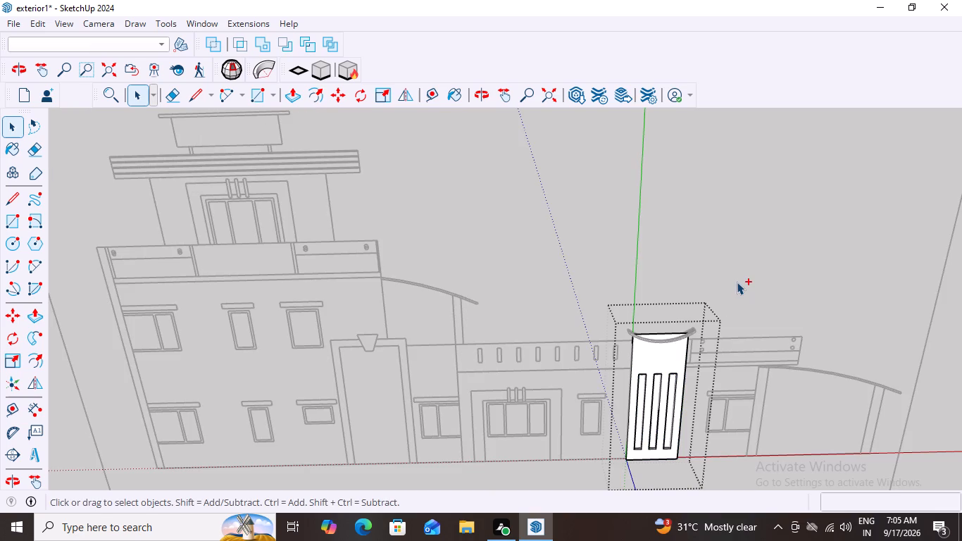
key(ctrl+z)
click(735, 247)
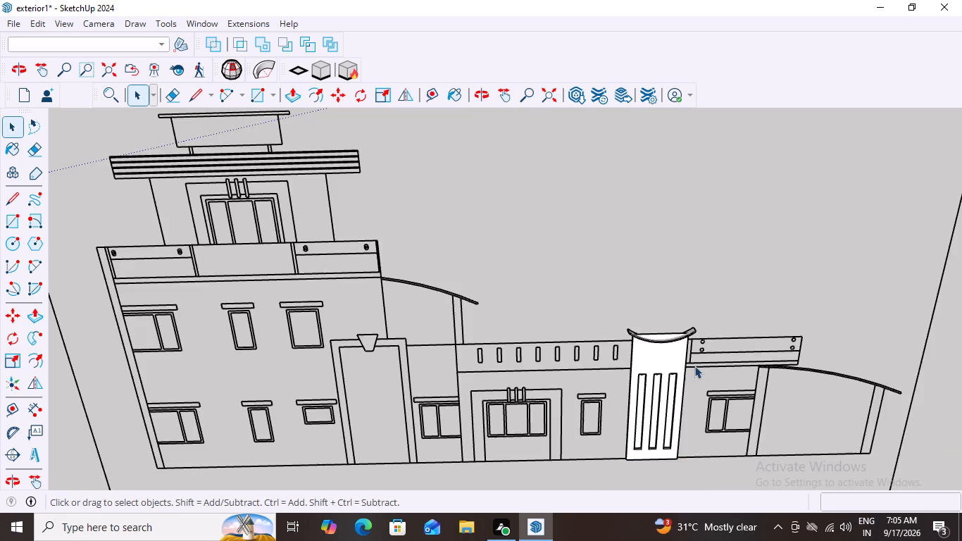
scroll(630, 452, up, 3)
key(ctrl+z)
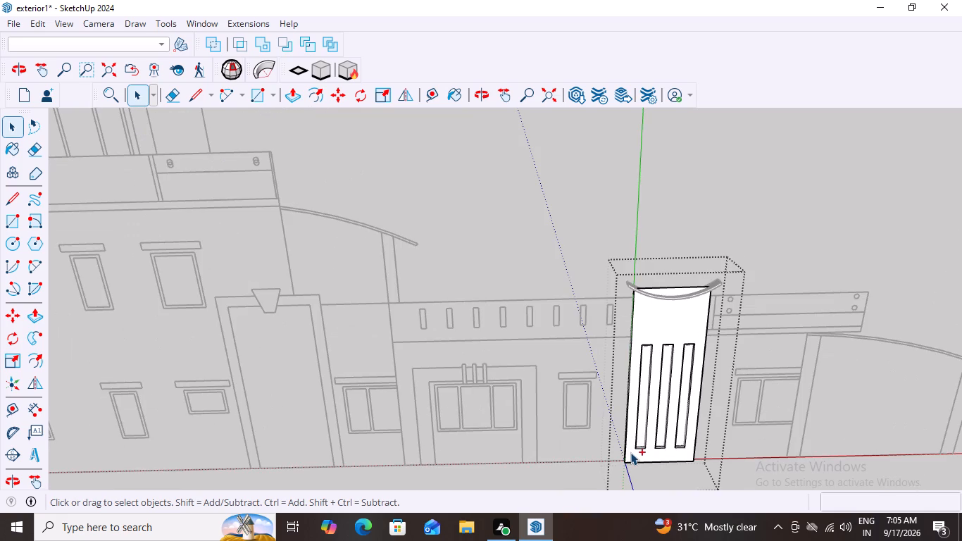
key(ctrl+z)
key(ctrl+z)
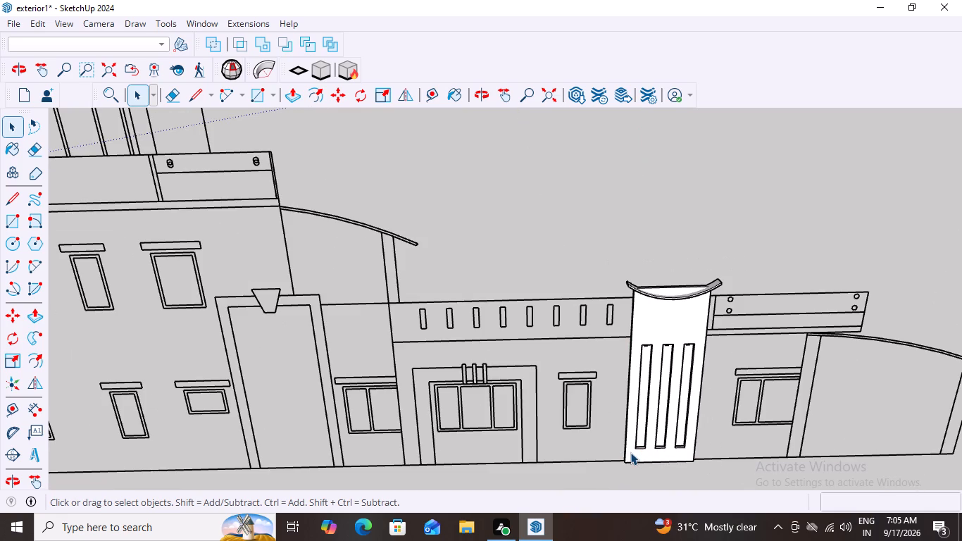
key(ctrl+z)
key(ctrl+z)
key(ctrl+z)
key(ctrl+z)
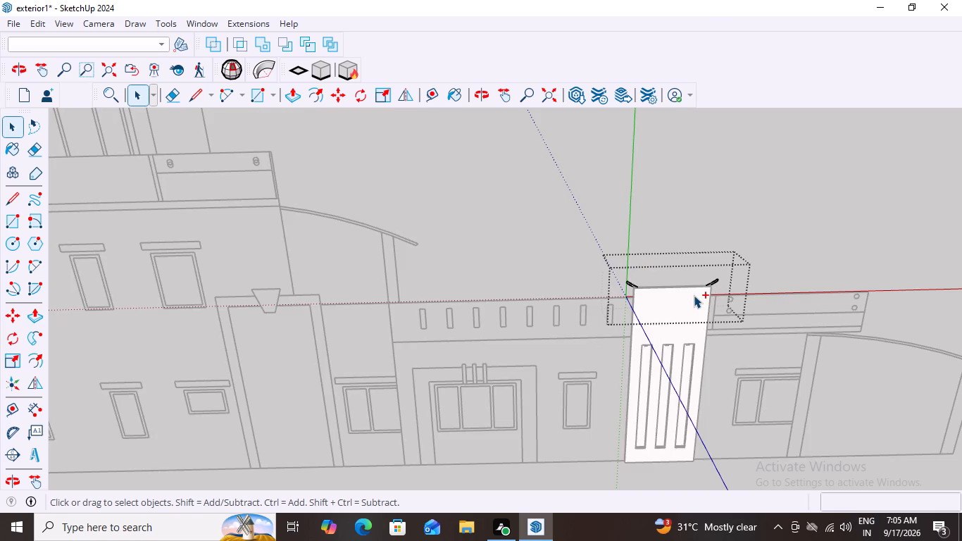
key(ctrl+z)
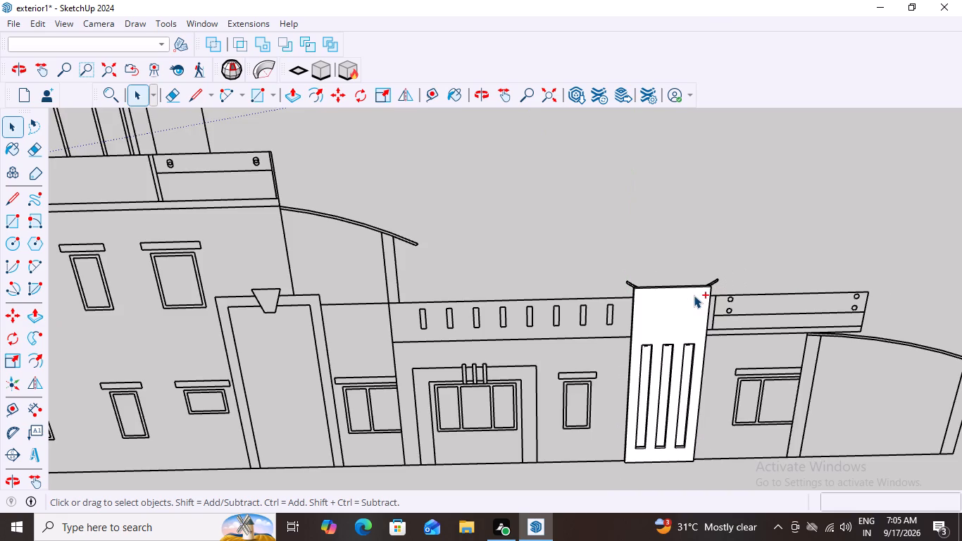
Undo the slotted panel's extrusion and its face, back to the pillar's flat outline with the three slot faces.
key(ctrl+z)
key(ctrl+z)
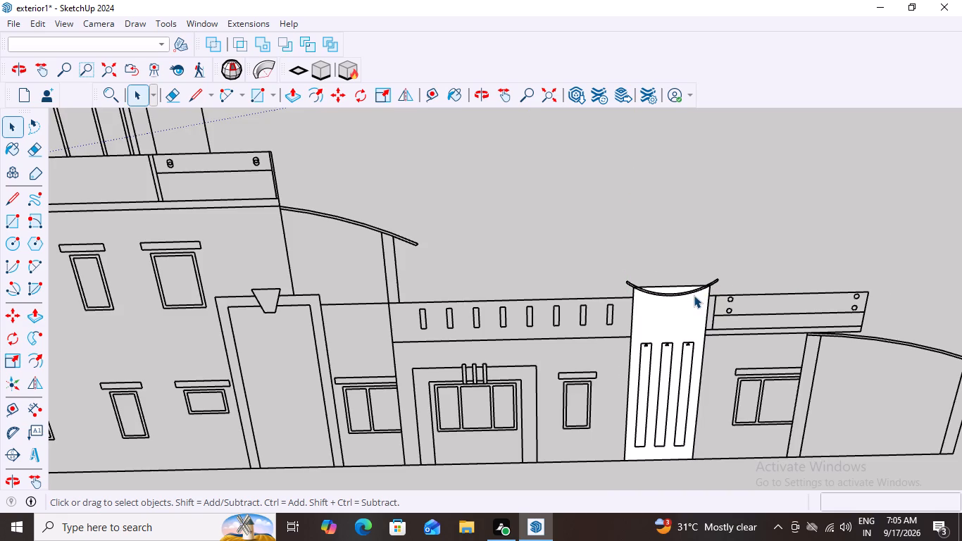
key(ctrl+z)
key(ctrl+z)
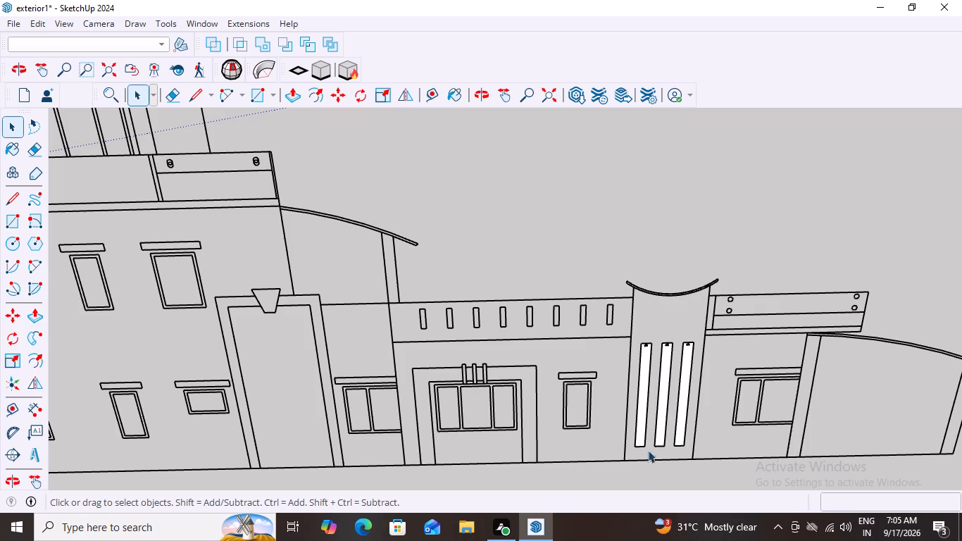
Inspect the flat pillar's slots and curved cap outline, close up and alongside the adjoining facade.
scroll(690, 427, down, 3)
scroll(684, 478, up, 8)
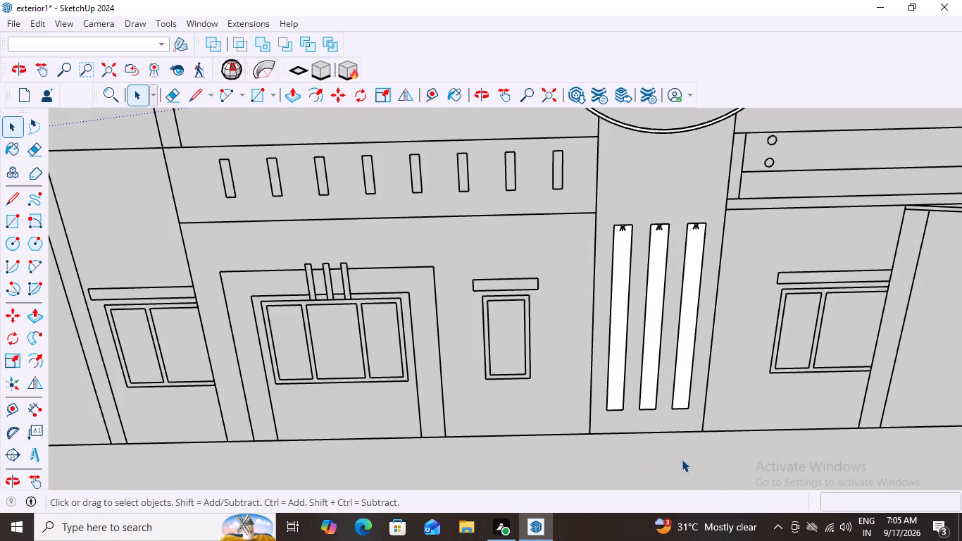
scroll(682, 459, down, 4)
scroll(697, 185, up, 3)
scroll(684, 266, up, 3)
middle_drag(627, 290, 622, 246)
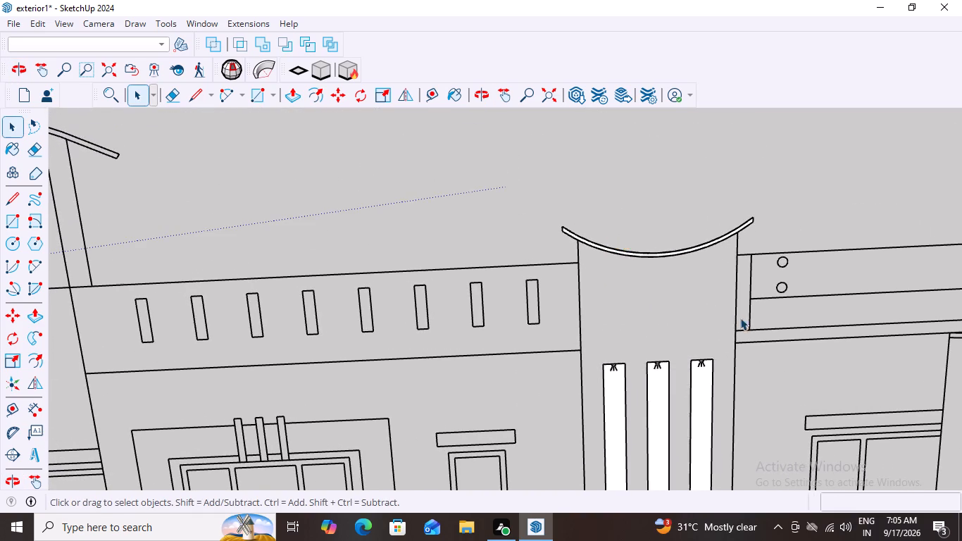
scroll(740, 318, down, 11)
middle_drag(804, 447, 787, 458)
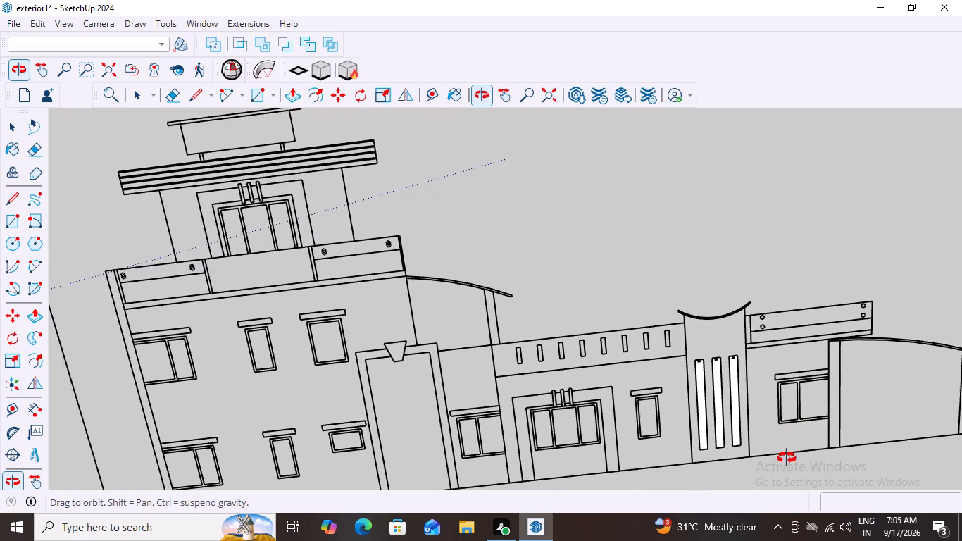
middle_drag(787, 458, 811, 405)
scroll(800, 442, down, 6)
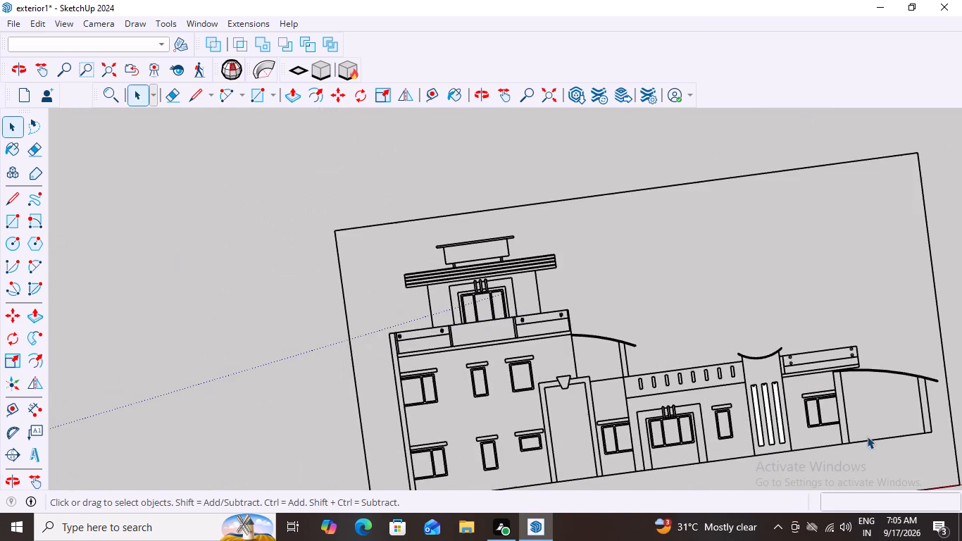
Review the whole flat elevation within its rectangular boundary from several overhead angles.
middle_drag(873, 434, 866, 451)
scroll(873, 434, down, 1)
middle_drag(948, 363, 961, 414)
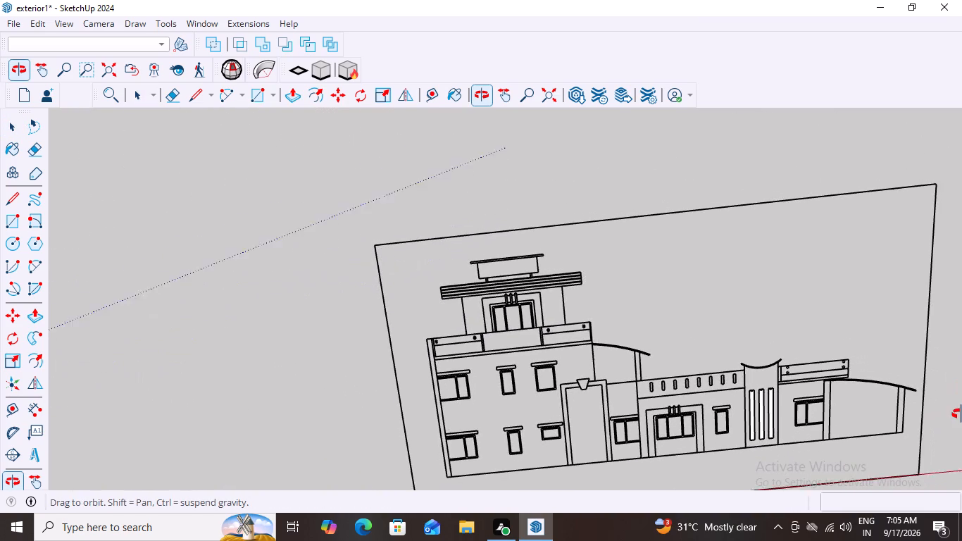
middle_drag(961, 414, 877, 402)
middle_drag(465, 340, 619, 300)
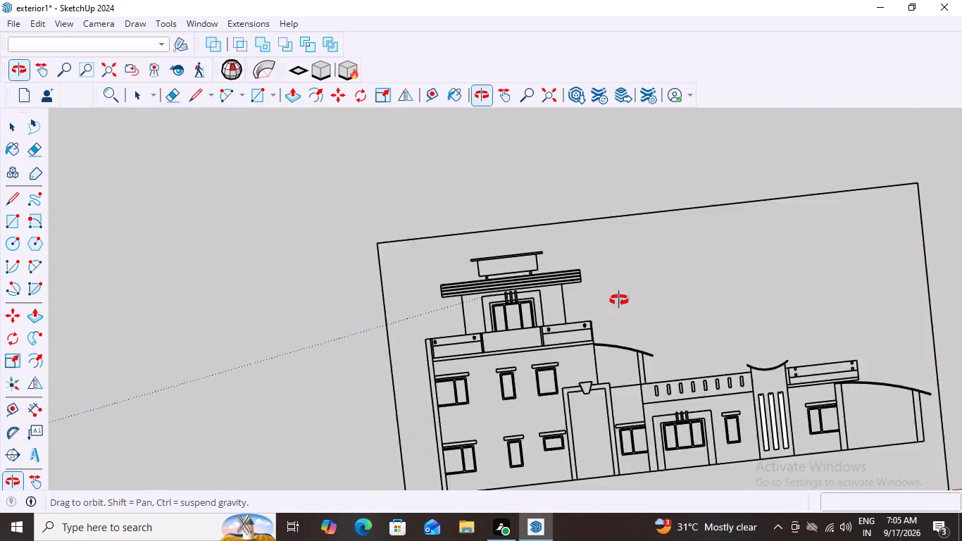
middle_drag(619, 300, 630, 270)
scroll(633, 270, down, 9)
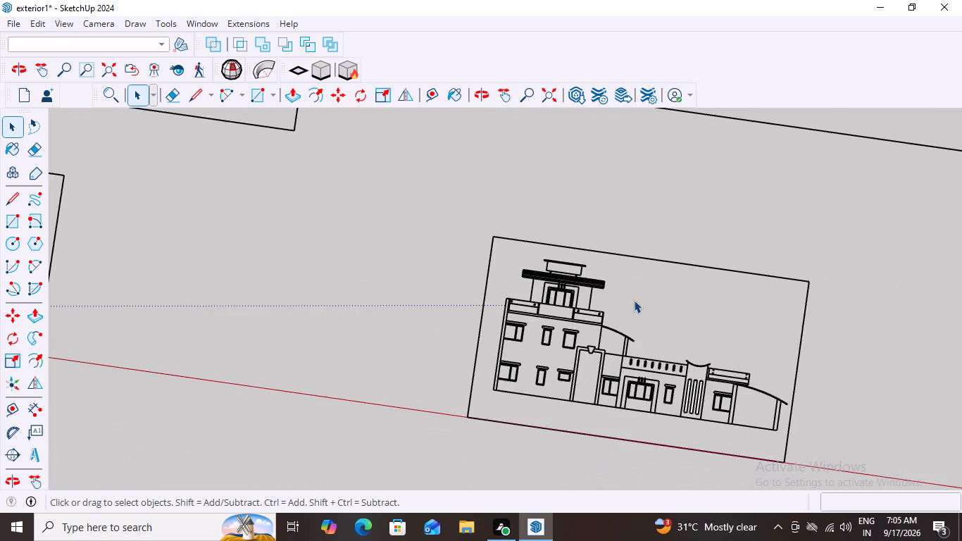
scroll(634, 300, down, 7)
middle_drag(682, 411, 711, 406)
scroll(654, 304, up, 12)
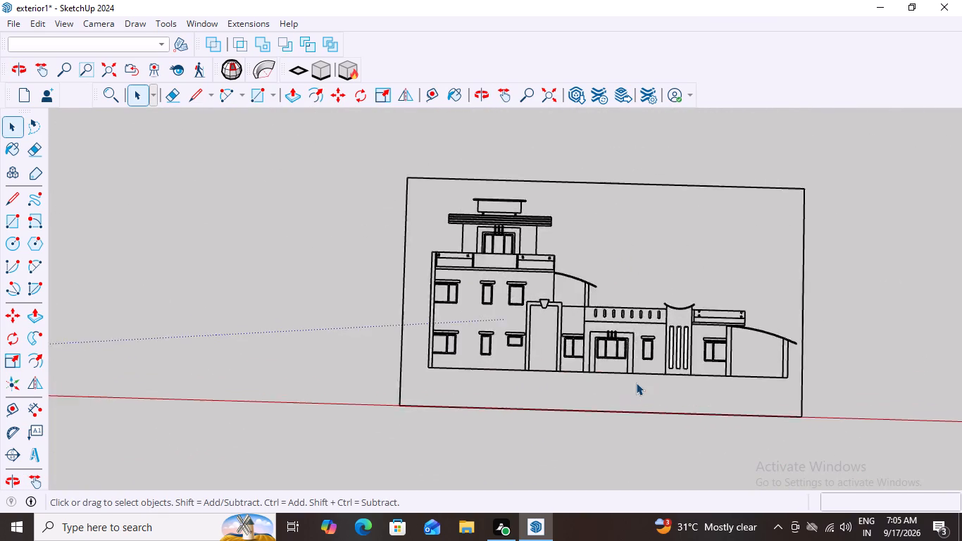
Re-examine the pillar's edges, slots and curved cap outline against the neighbouring walls and windows from near-frontal views.
scroll(636, 383, up, 6)
scroll(734, 338, up, 7)
scroll(749, 361, down, 2)
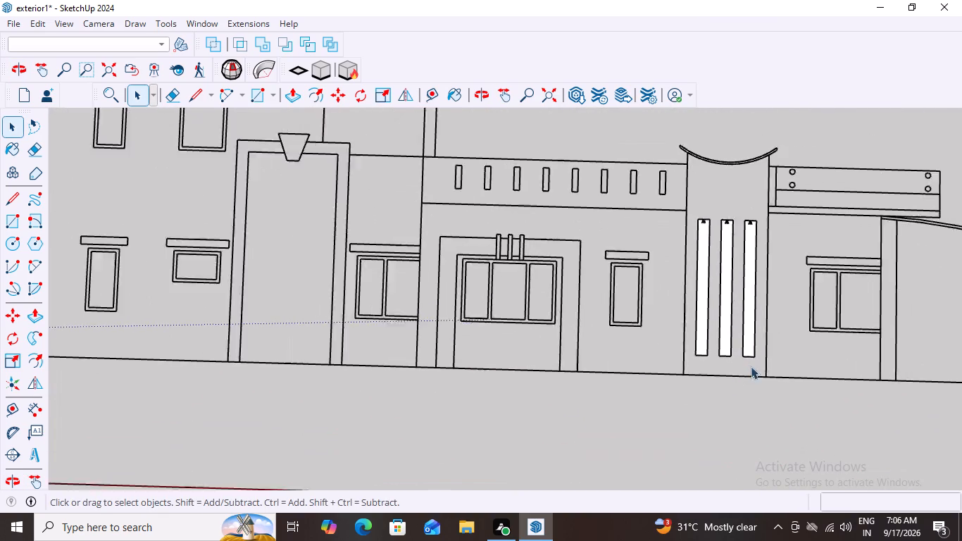
scroll(751, 366, down, 1)
scroll(782, 260, up, 3)
middle_drag(751, 209, 758, 211)
scroll(717, 180, up, 3)
middle_drag(761, 240, 774, 249)
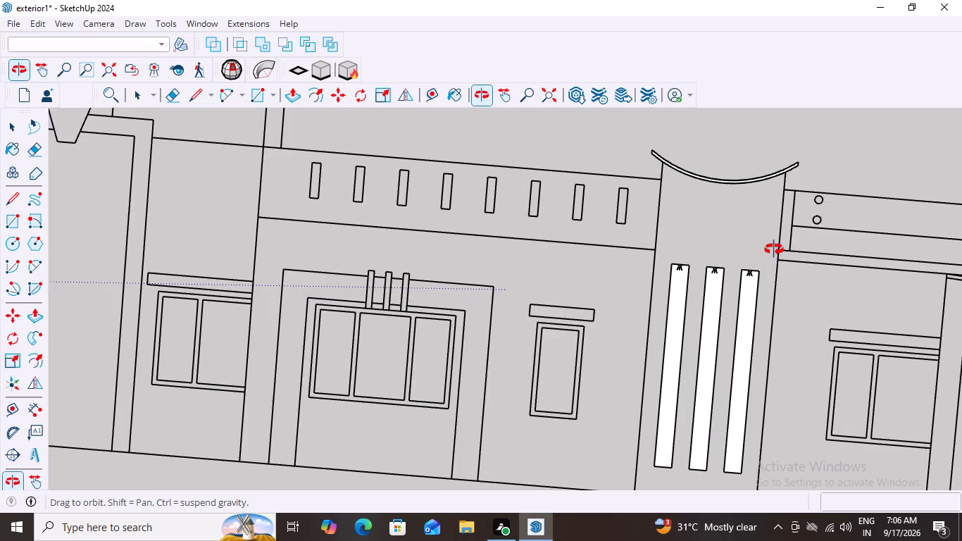
middle_drag(774, 249, 782, 247)
scroll(773, 249, down, 10)
middle_drag(856, 396, 895, 376)
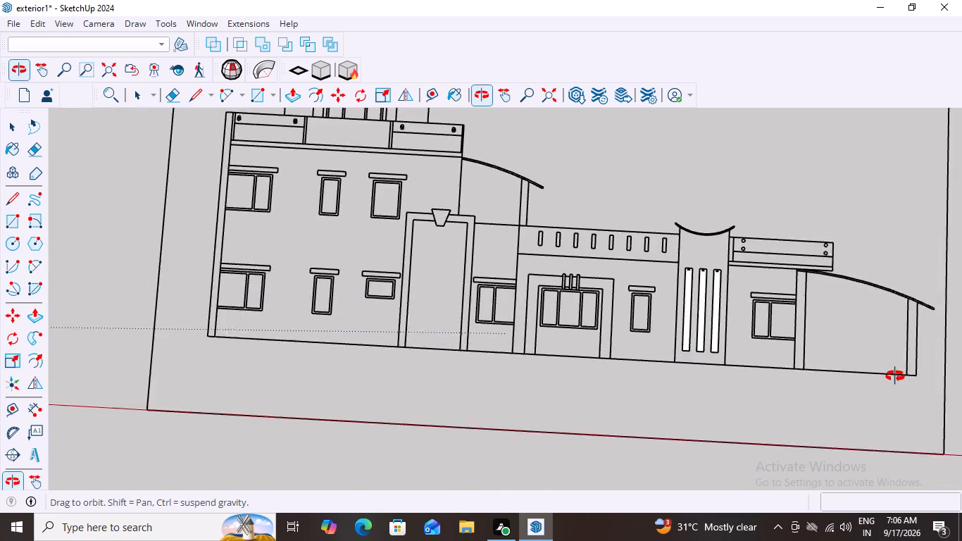
middle_drag(895, 376, 901, 392)
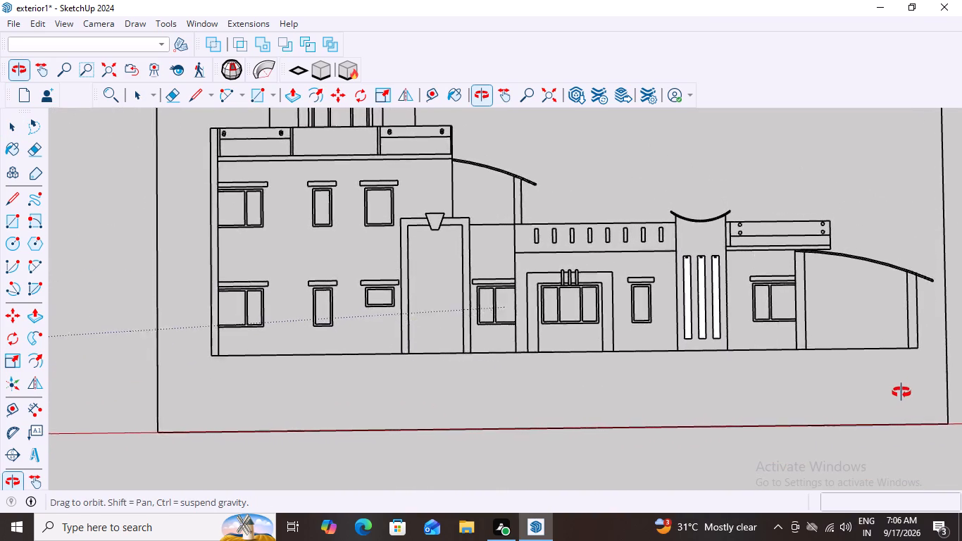
middle_drag(901, 392, 899, 394)
Draw a line about 4343 mm long down the pillar's left edge, from the curved cap's underside to the base line.
scroll(684, 232, up, 6)
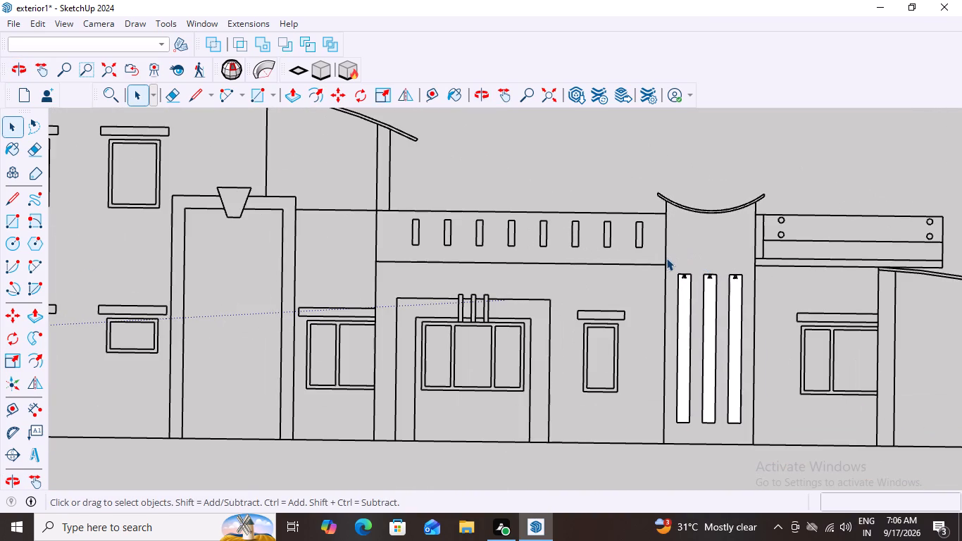
scroll(666, 258, up, 1)
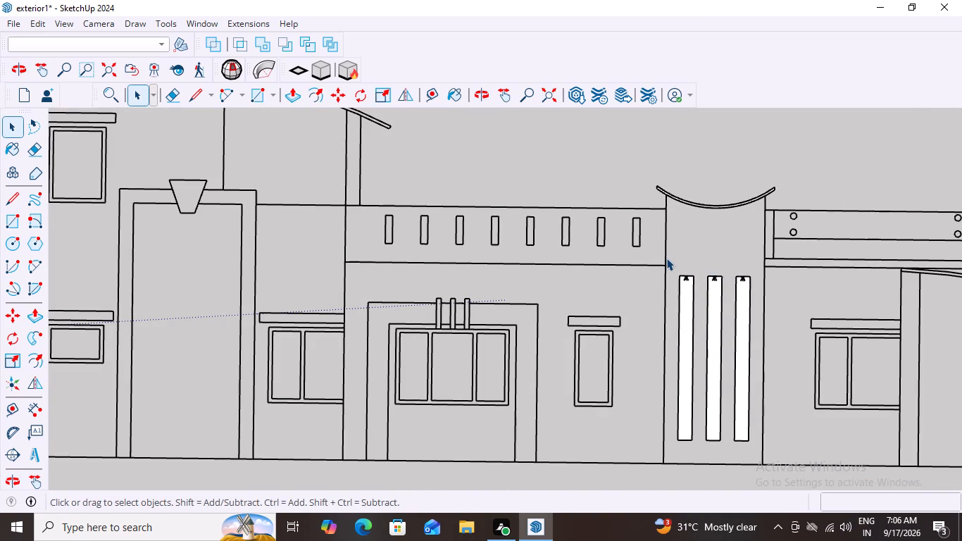
key(l)
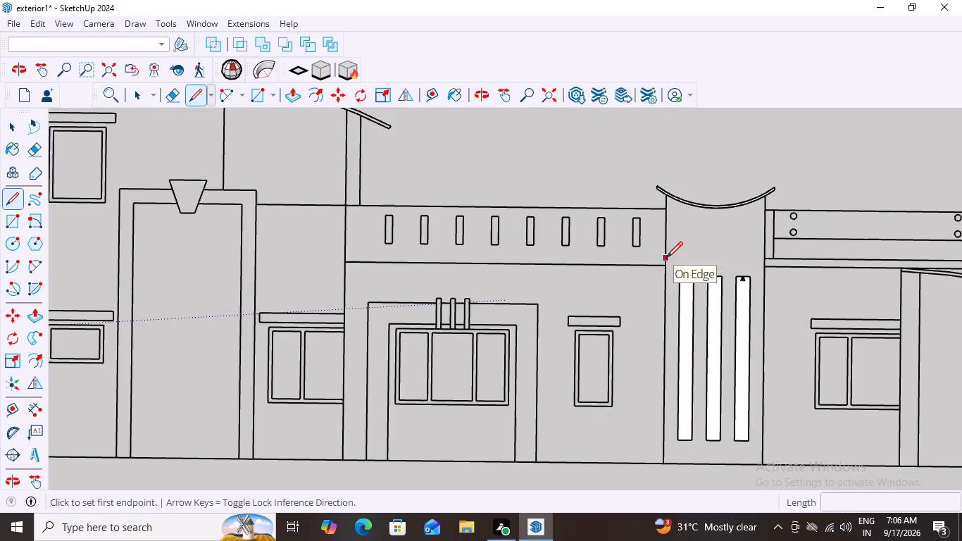
scroll(674, 204, up, 3)
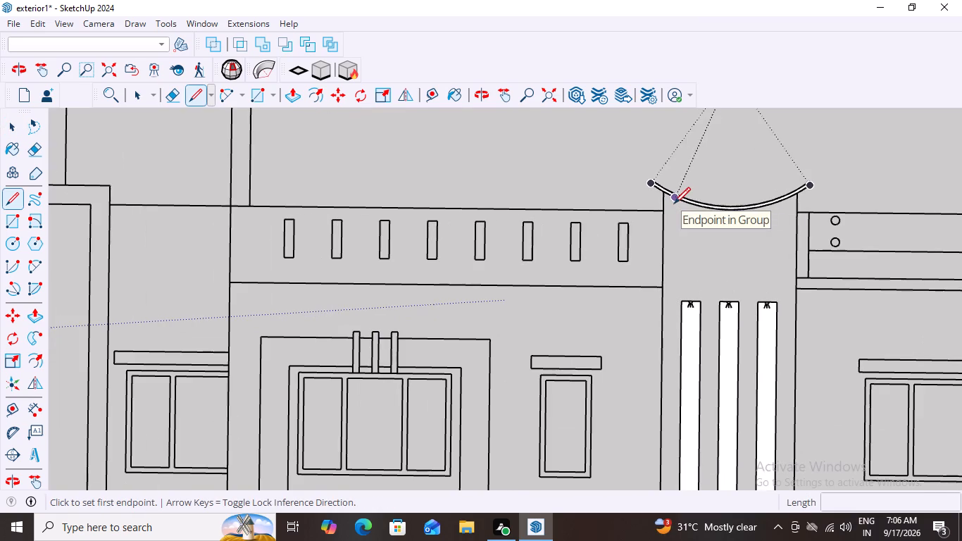
scroll(662, 217, up, 3)
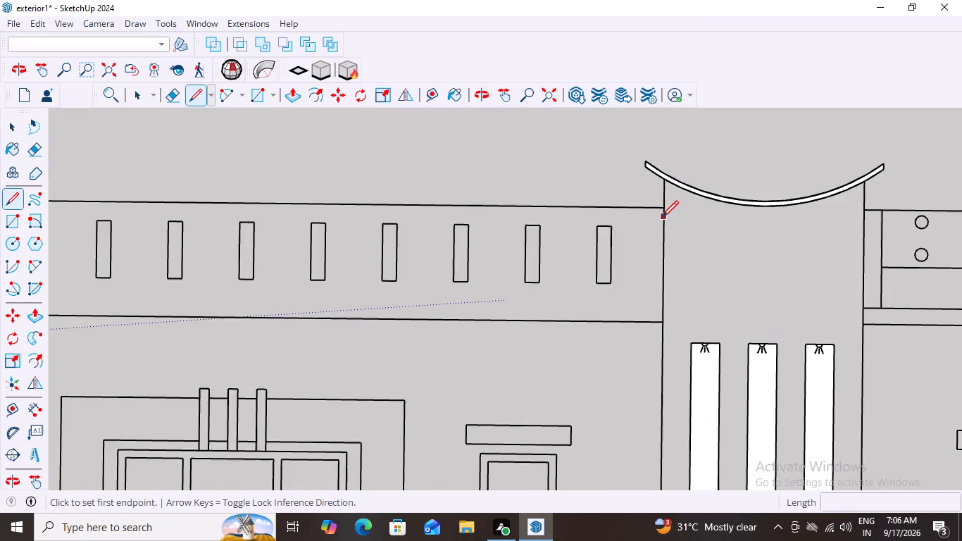
scroll(662, 217, up, 4)
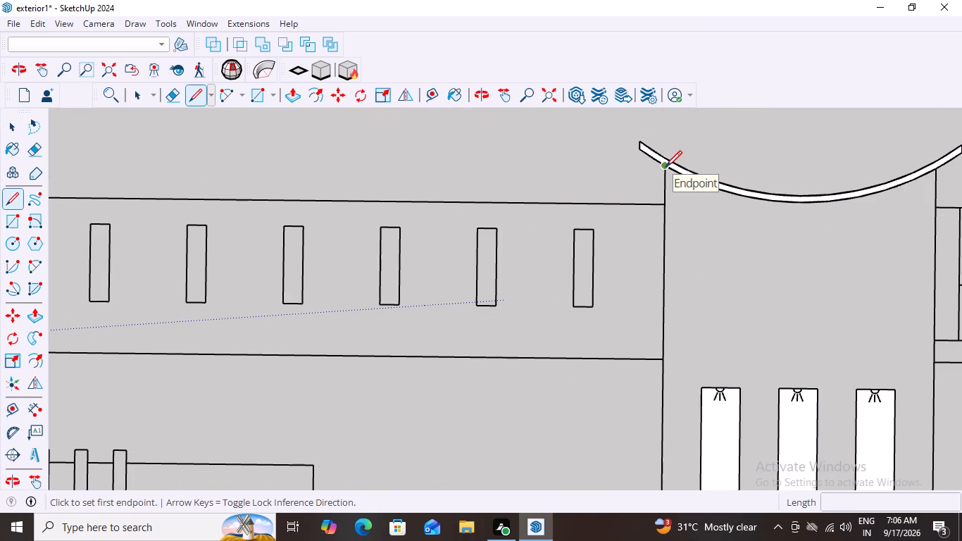
drag(665, 166, 665, 180)
scroll(637, 284, down, 16)
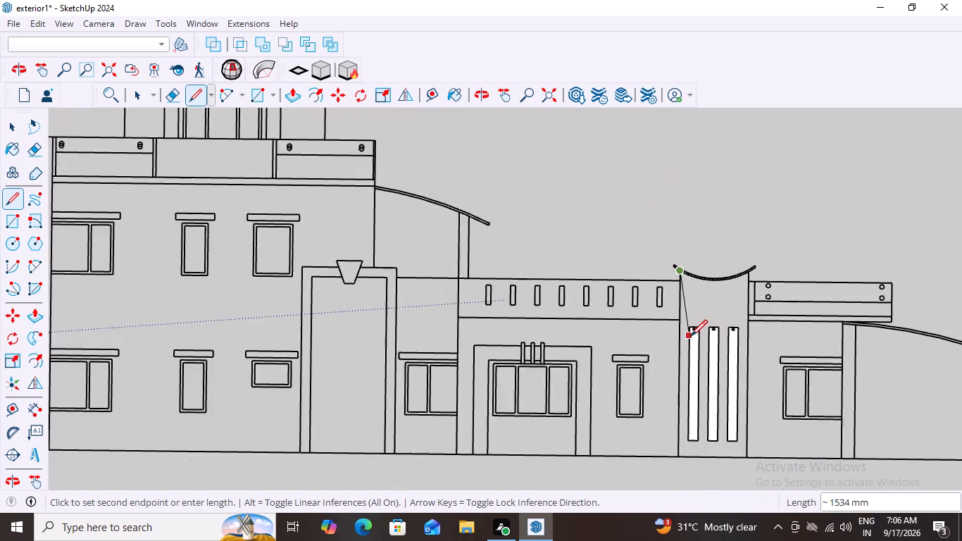
scroll(691, 336, down, 3)
scroll(666, 466, up, 8)
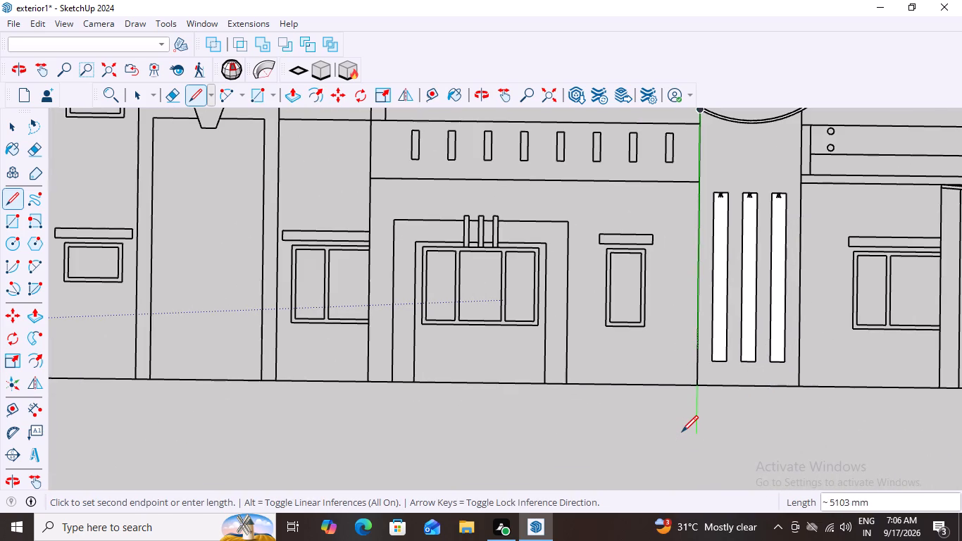
scroll(697, 390, up, 7)
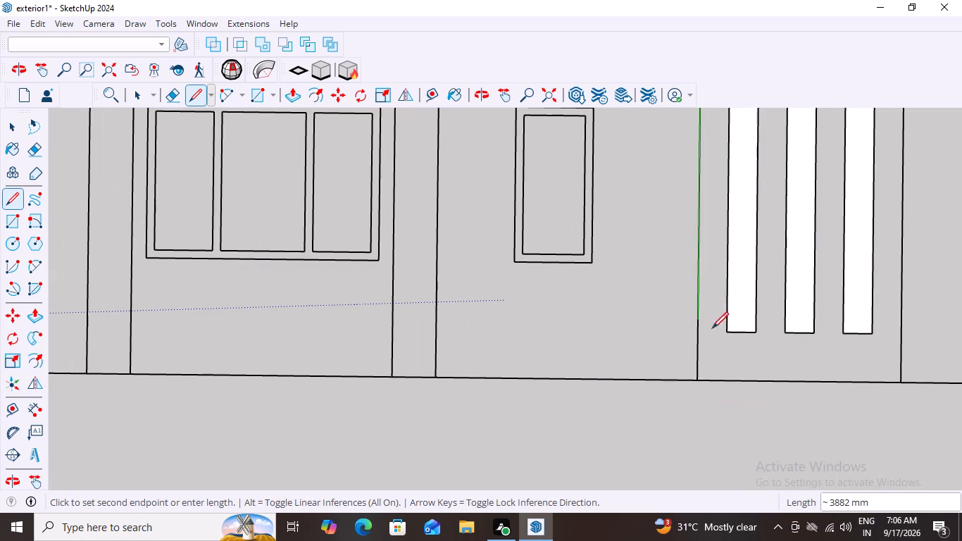
click(696, 381)
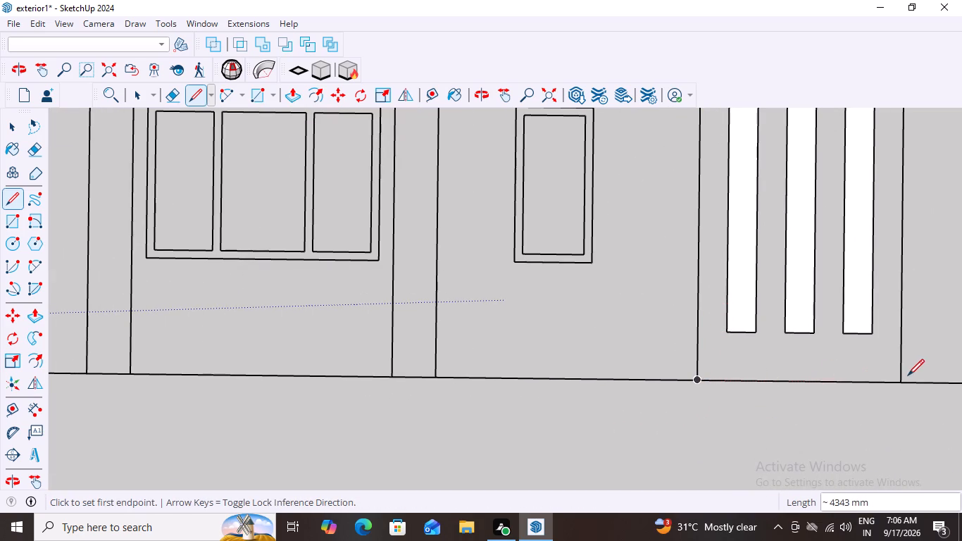
Draw a line about 4343 mm long up the pillar's right edge, from the base line to the curved cap's underside.
click(901, 382)
scroll(896, 394, down, 2)
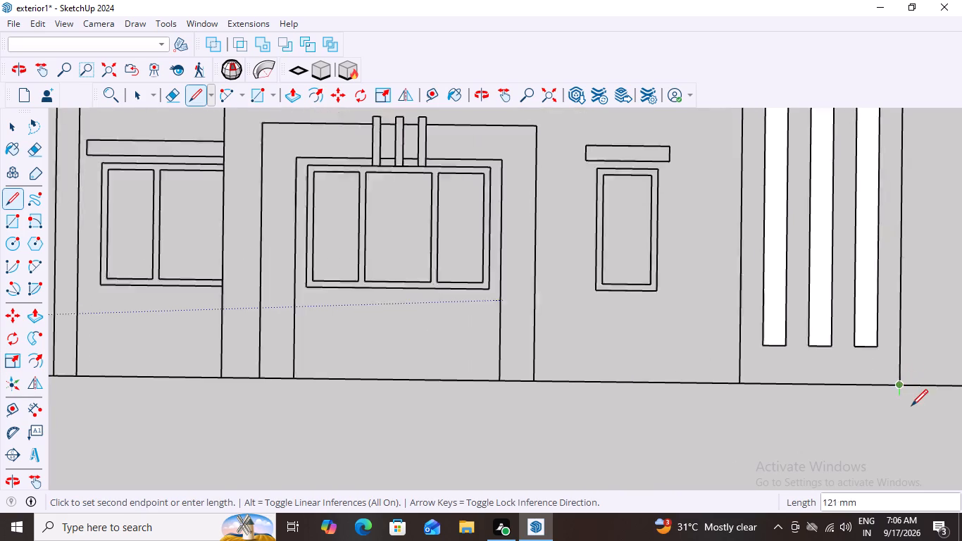
scroll(911, 406, down, 11)
scroll(916, 184, up, 10)
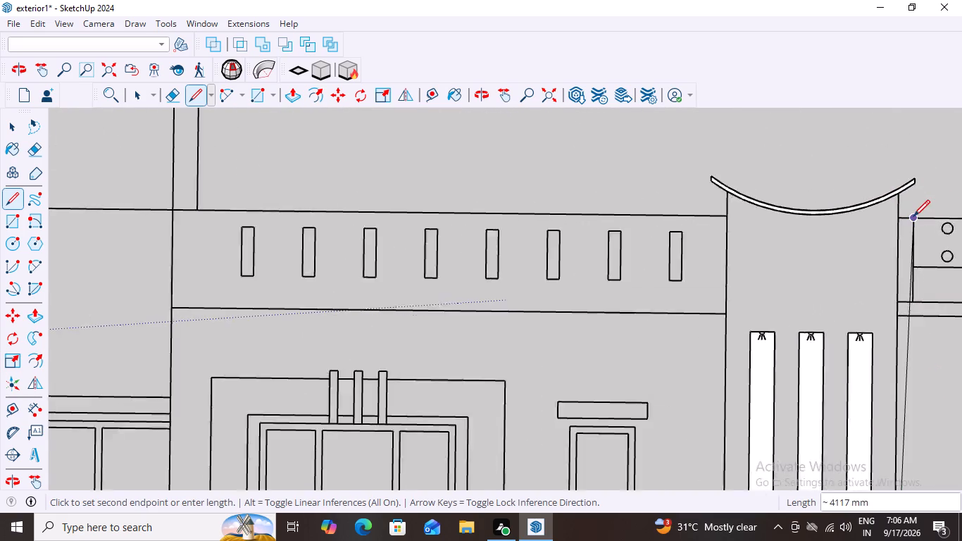
scroll(913, 216, up, 19)
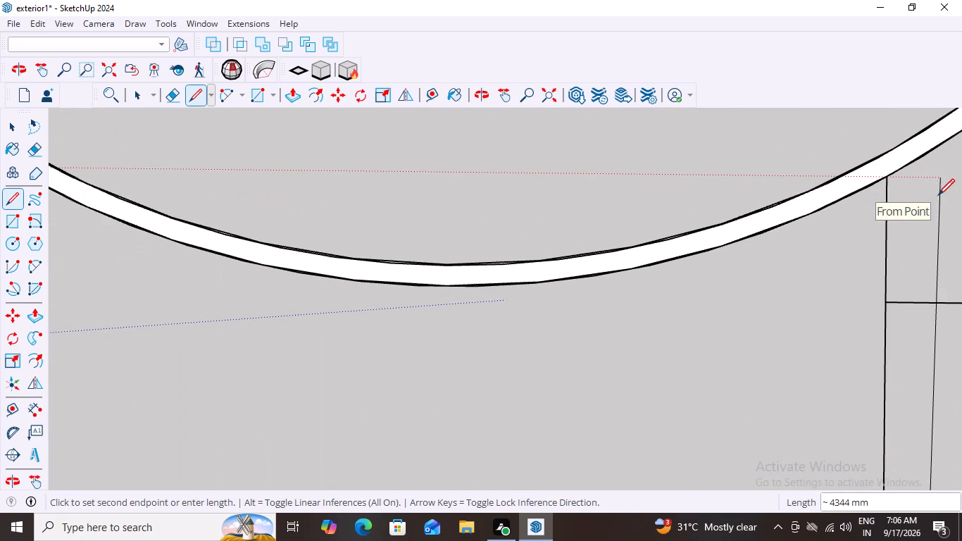
click(885, 180)
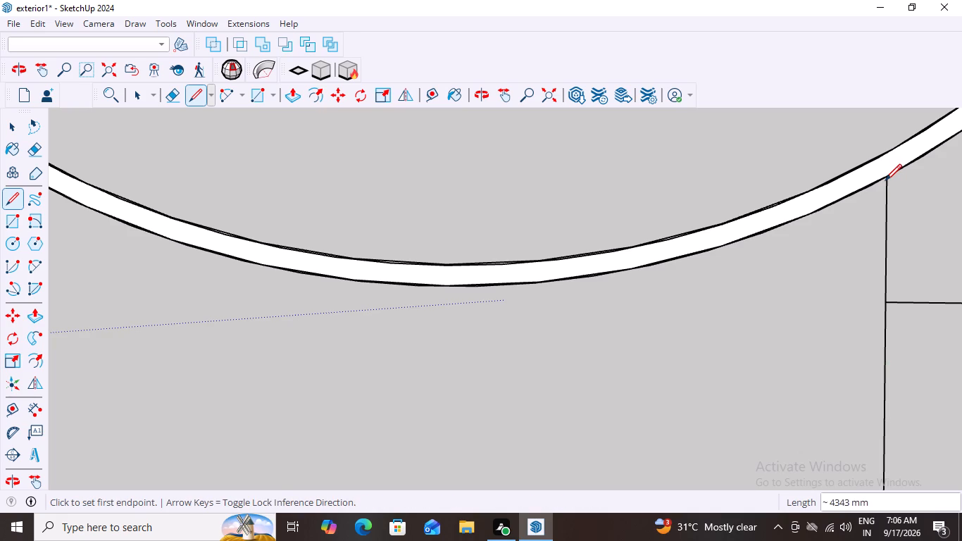
Draw a two-point arc between the pillar's two top corners, bulging about 207 mm down along the cap's underside, to close the face.
key(a)
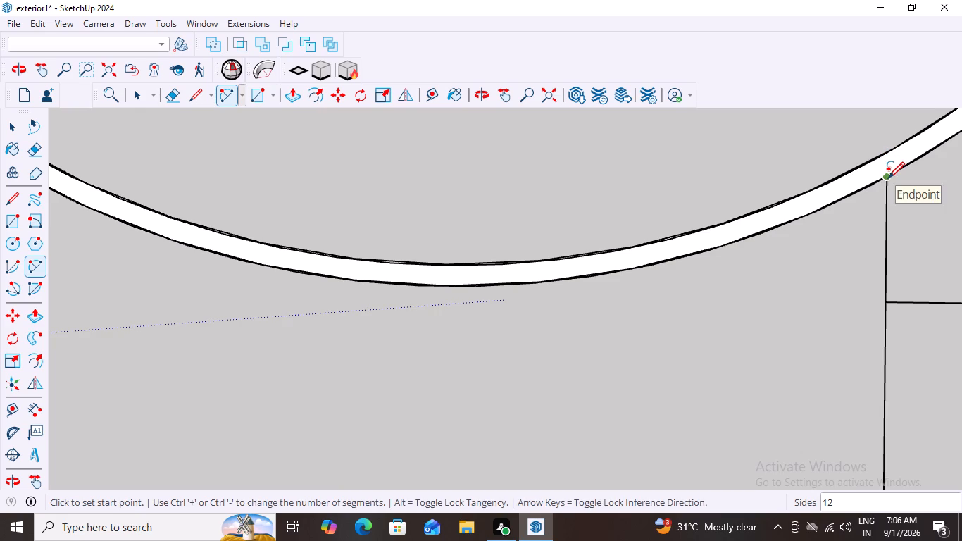
click(887, 178)
scroll(808, 303, down, 8)
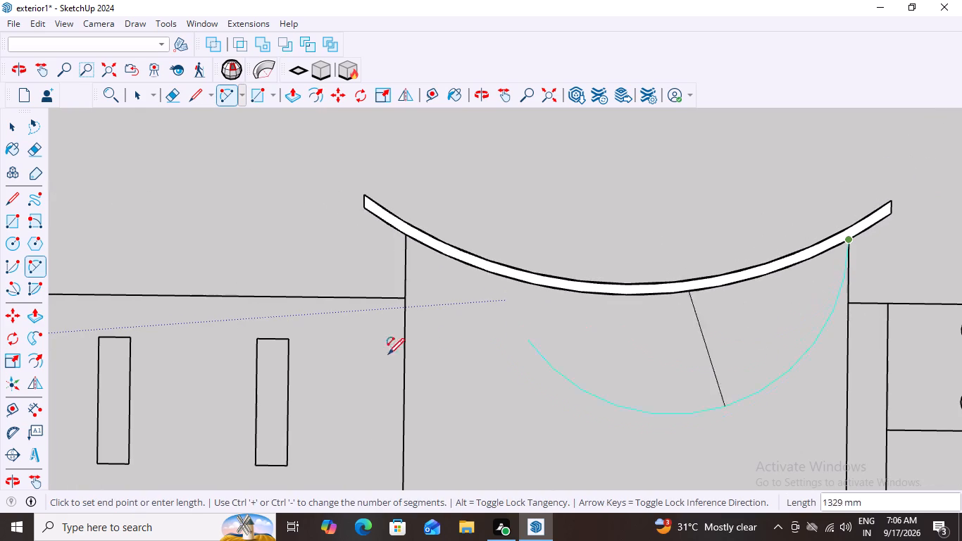
scroll(380, 241, up, 6)
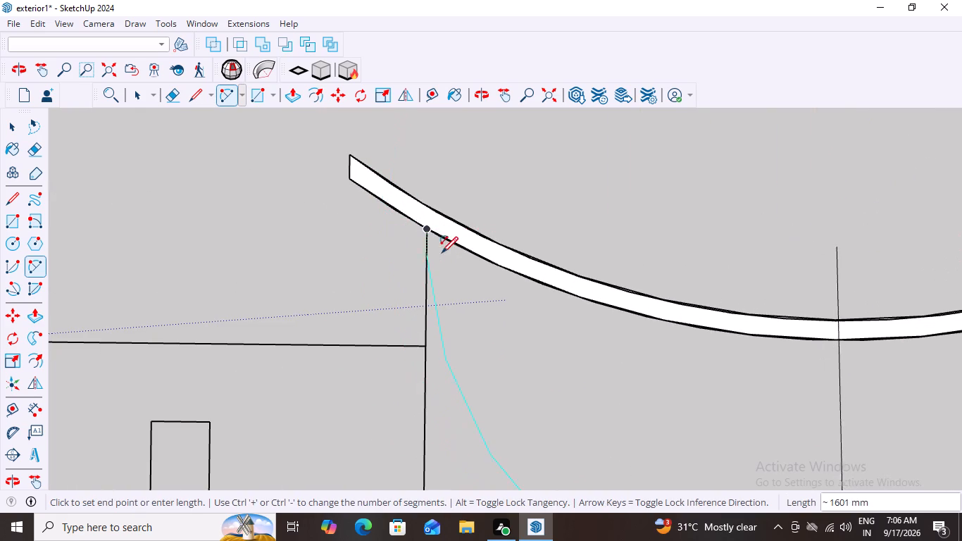
click(425, 230)
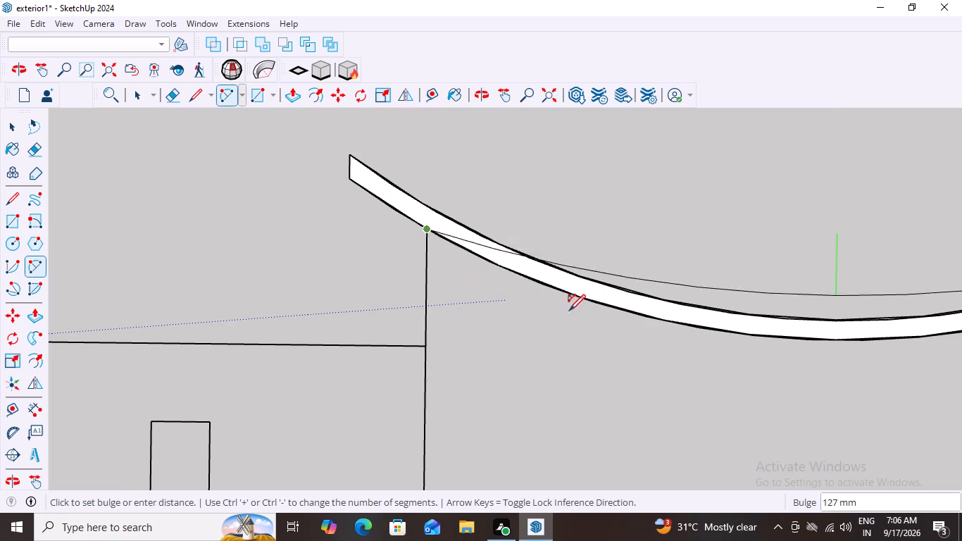
scroll(675, 380, down, 11)
scroll(754, 397, up, 9)
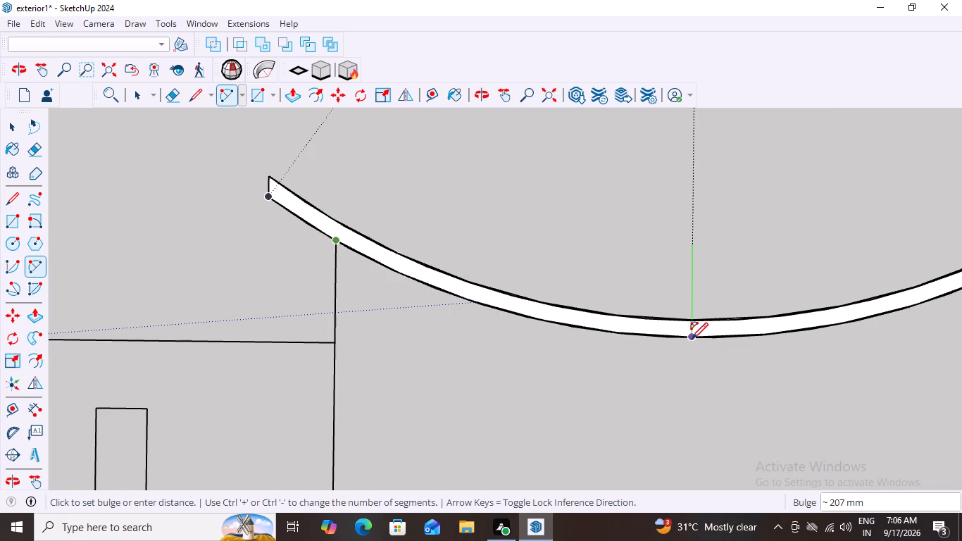
click(692, 339)
scroll(654, 374, down, 15)
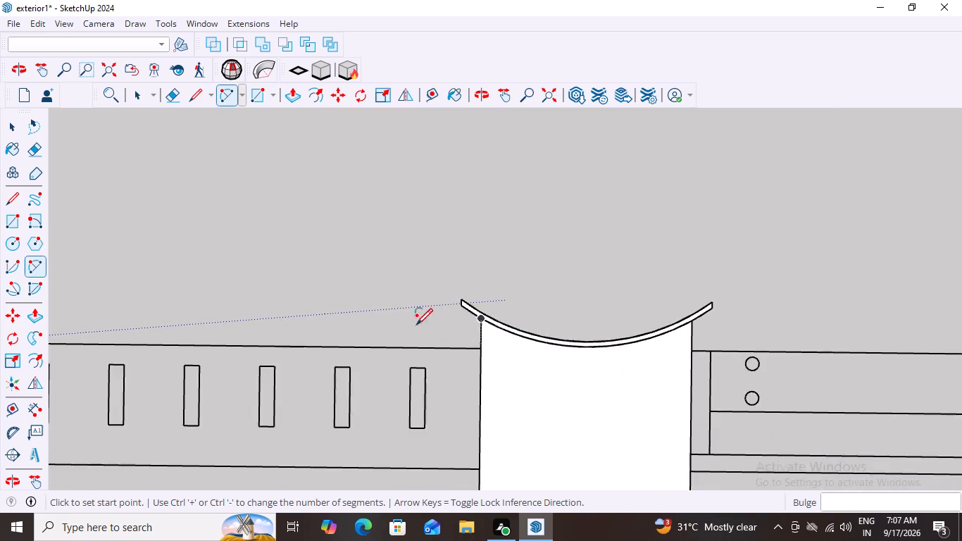
scroll(416, 325, down, 15)
scroll(655, 288, up, 3)
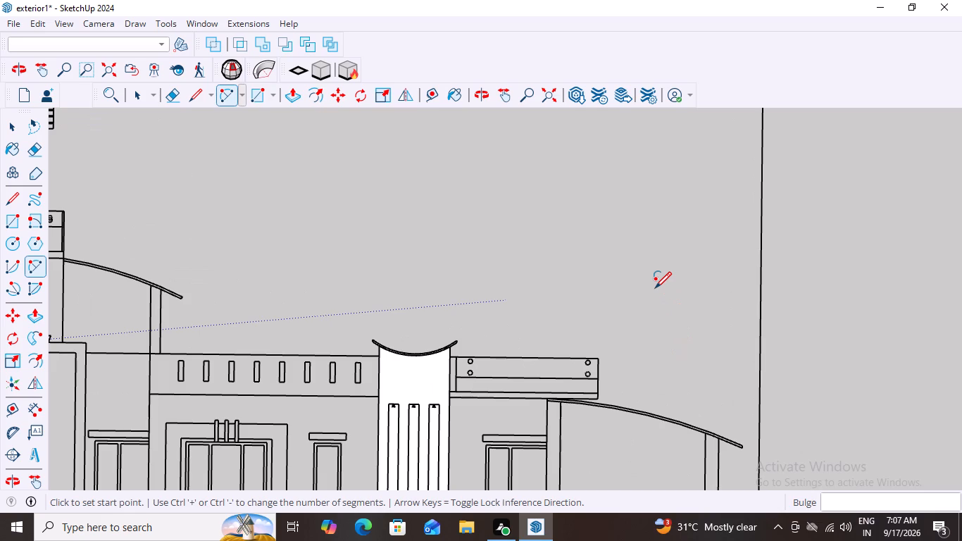
key(space)
Select the pillar's new face around the three slots, below the curved cap.
scroll(432, 235, down, 9)
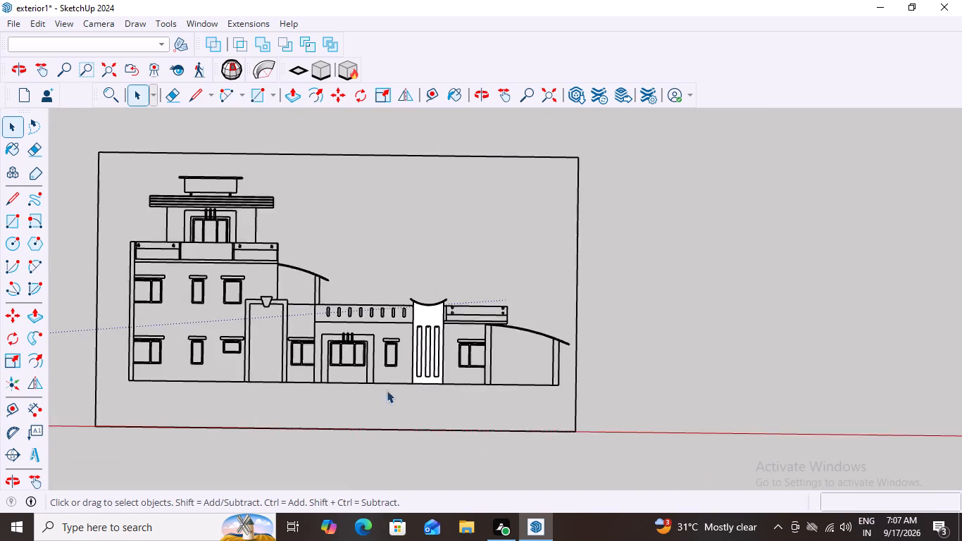
scroll(367, 387, up, 7)
scroll(489, 336, up, 4)
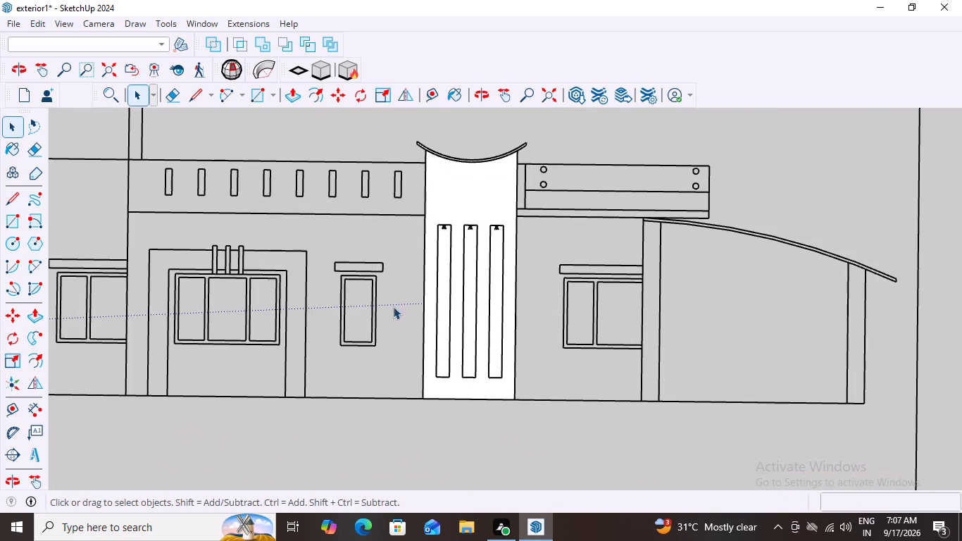
scroll(451, 364, up, 6)
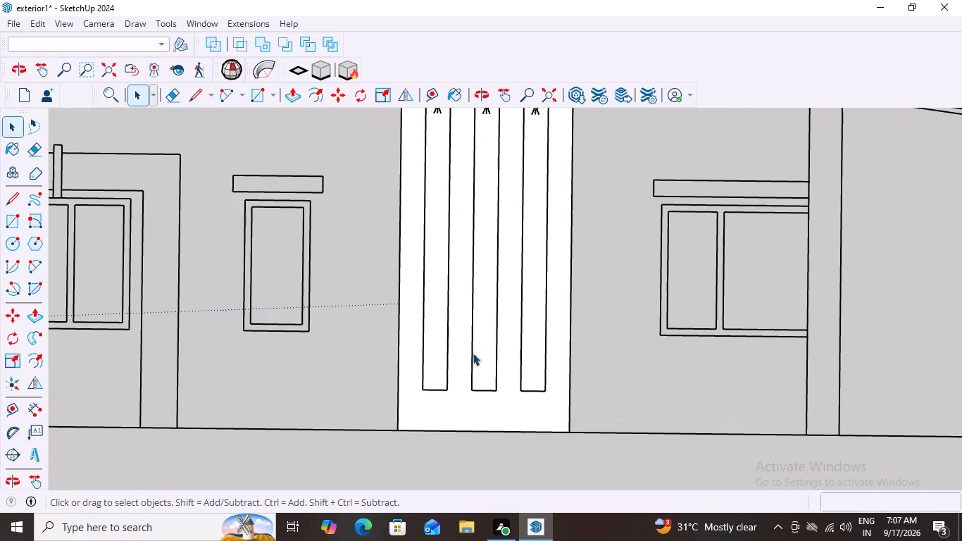
click(459, 350)
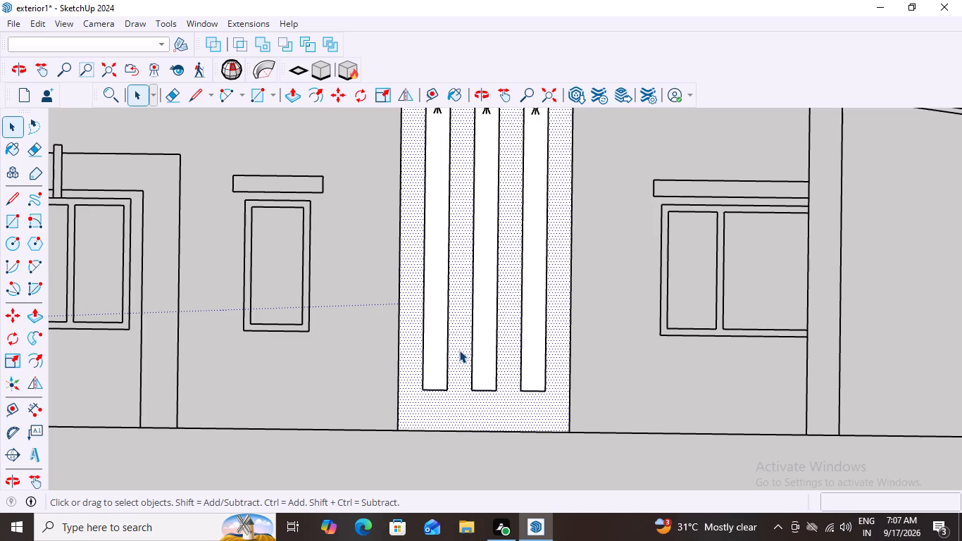
scroll(446, 348, down, 6)
scroll(456, 361, down, 20)
scroll(456, 361, down, 7)
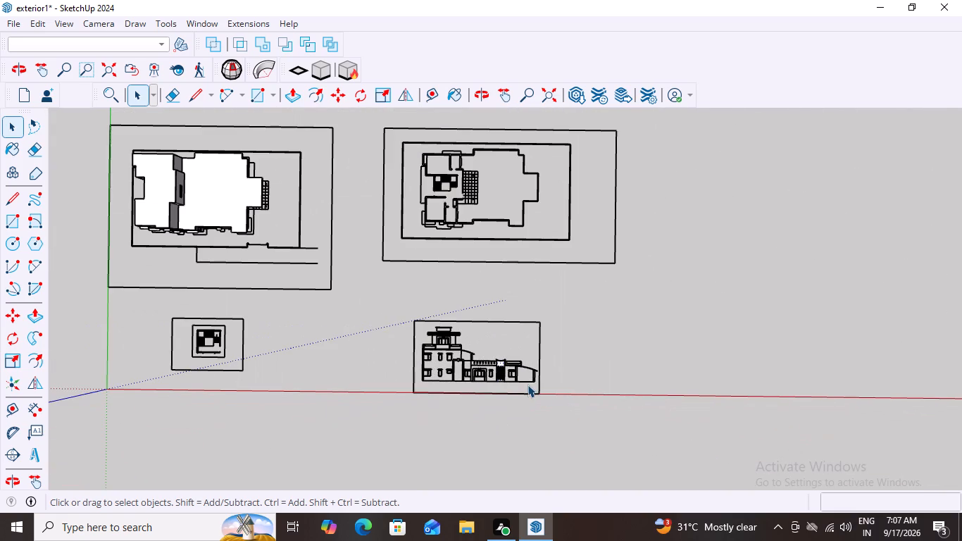
middle_drag(525, 367, 561, 158)
scroll(483, 343, up, 8)
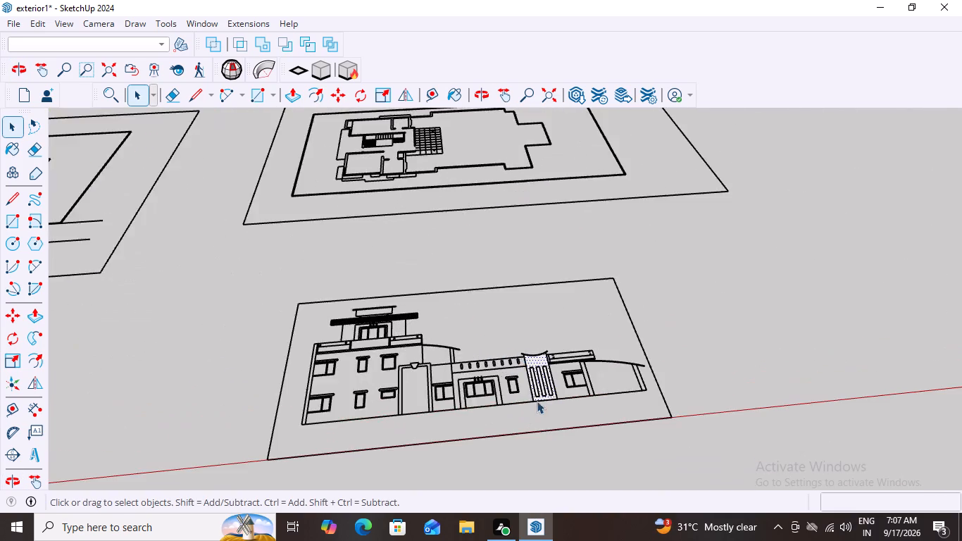
scroll(537, 401, up, 6)
middle_drag(575, 414, 539, 365)
scroll(525, 351, up, 14)
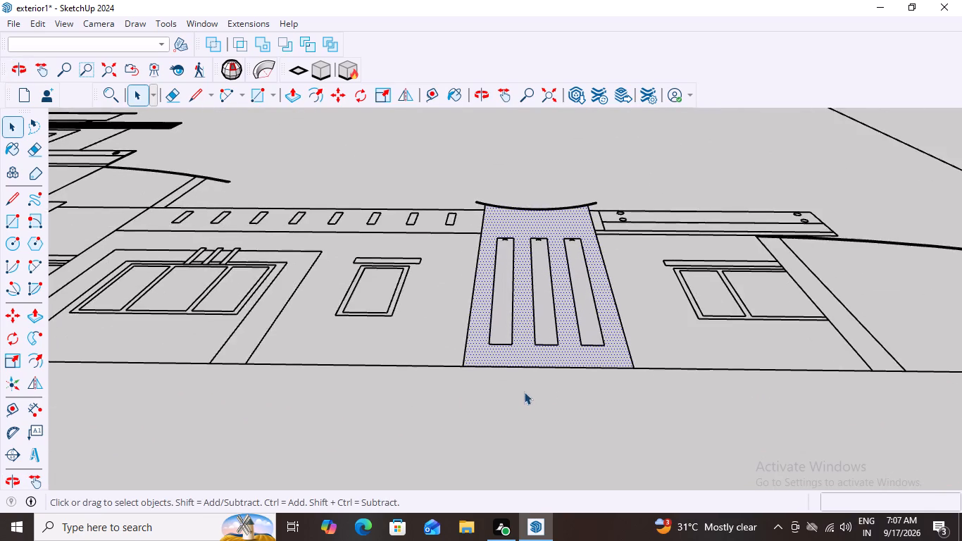
scroll(542, 369, up, 3)
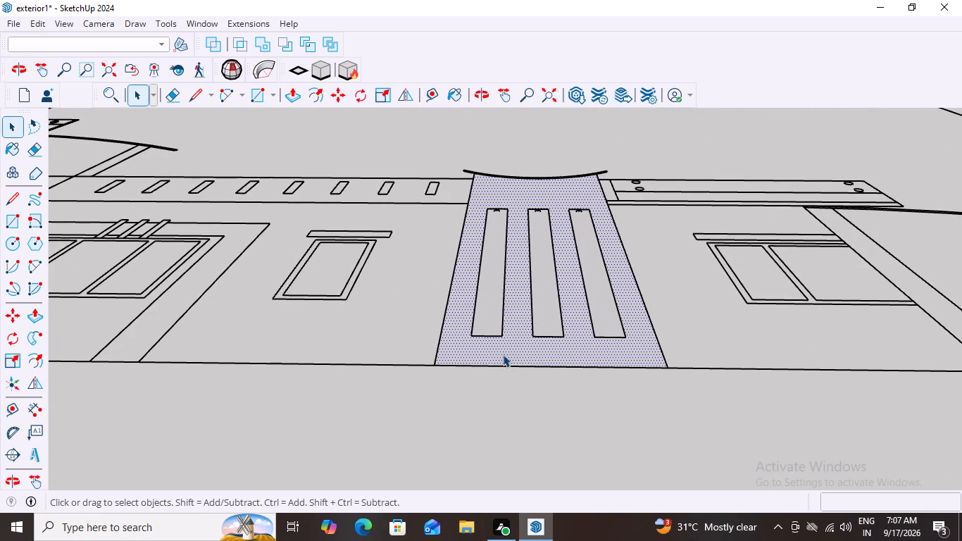
scroll(468, 342, up, 3)
scroll(520, 368, down, 1)
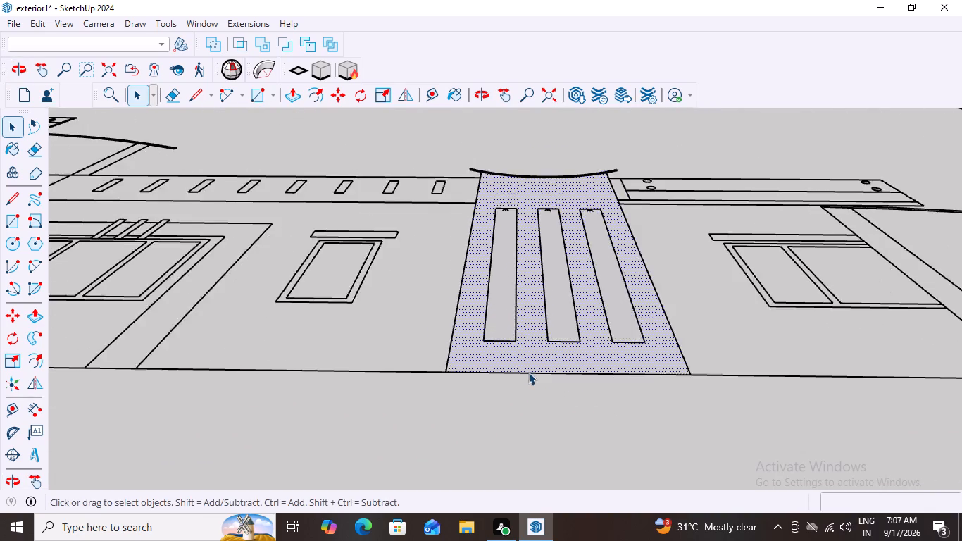
scroll(528, 372, down, 5)
scroll(596, 390, up, 3)
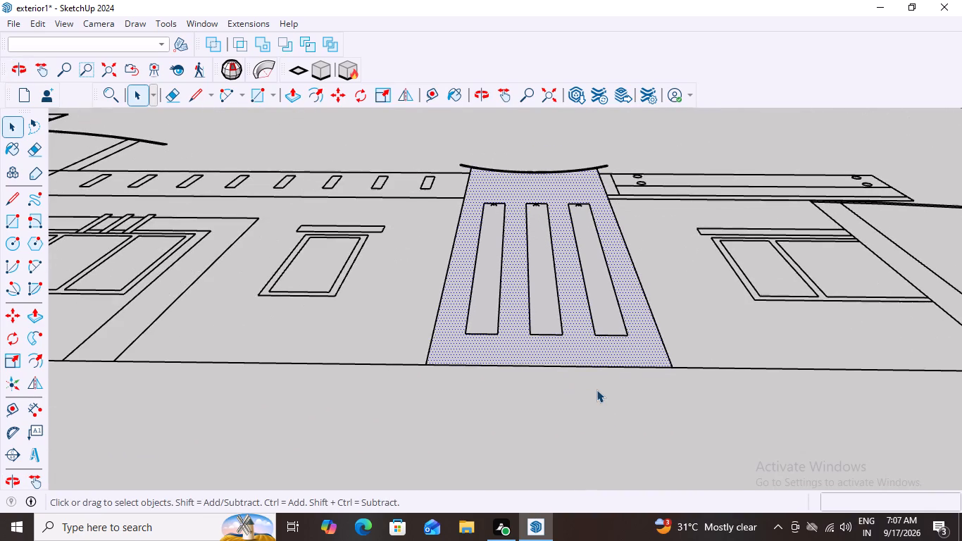
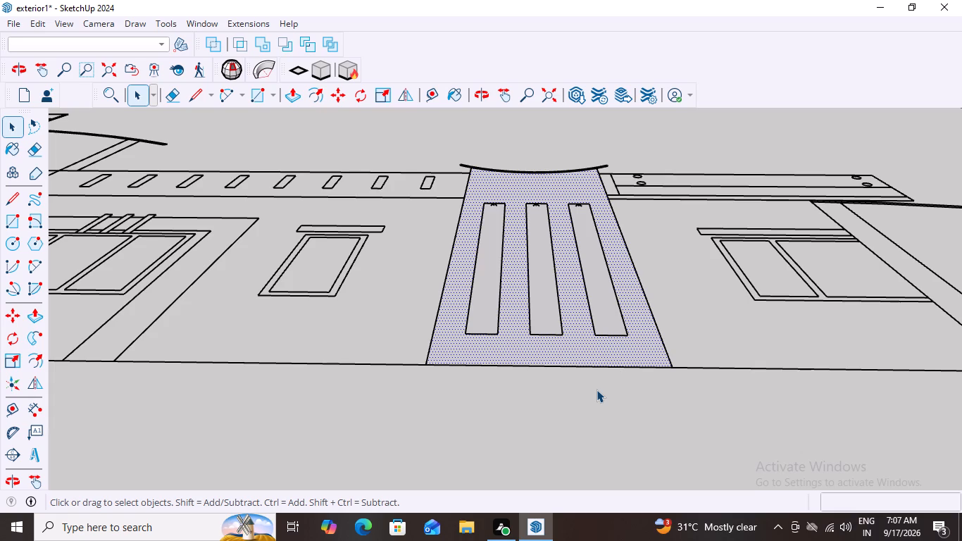
Push/Pull the pillar's face around the three slots out 40 mm from the elevation plane.
scroll(557, 370, down, 2)
scroll(572, 375, up, 4)
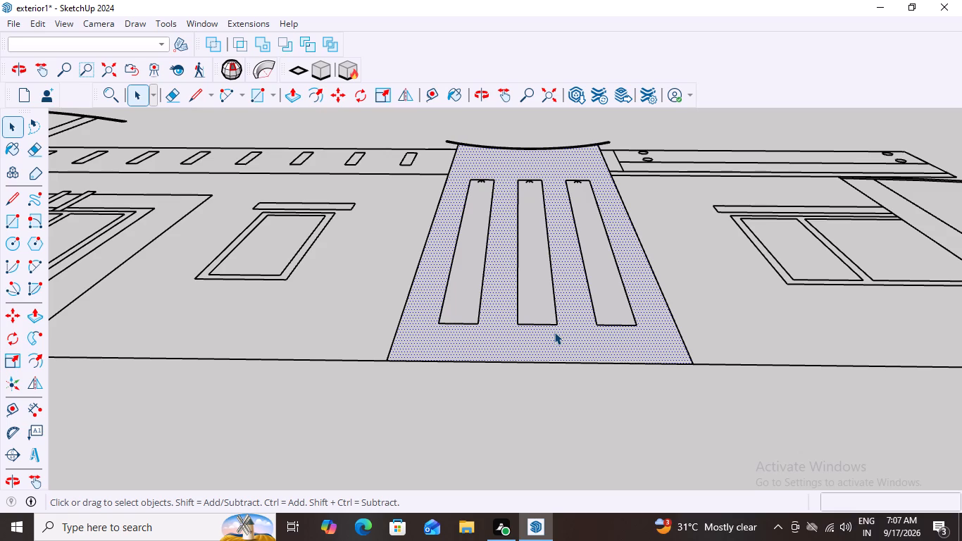
scroll(527, 413, down, 3)
scroll(560, 380, up, 3)
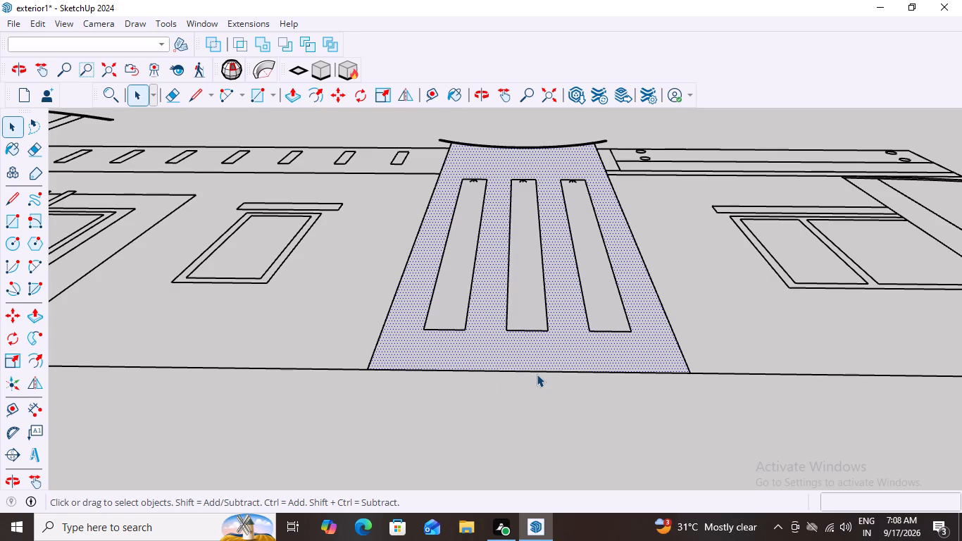
scroll(537, 374, up, 1)
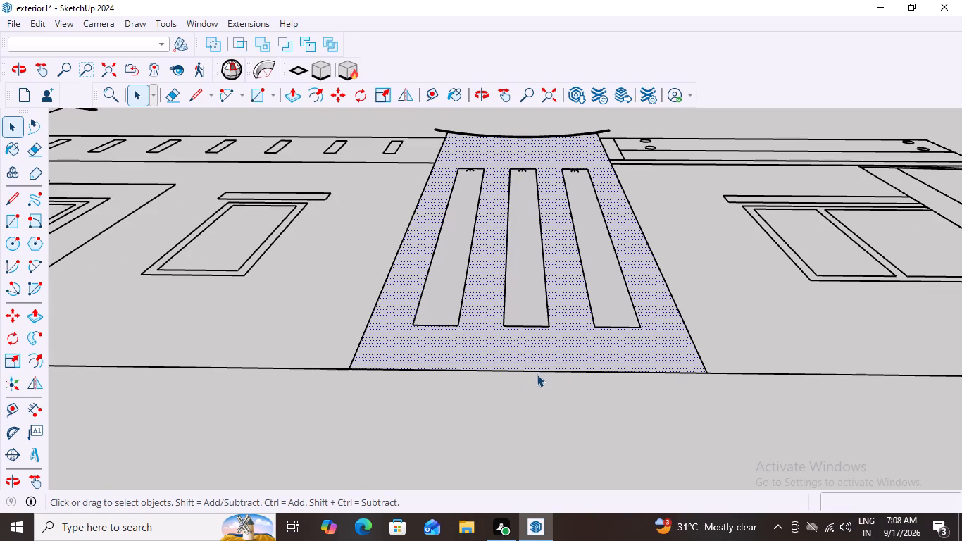
key(p)
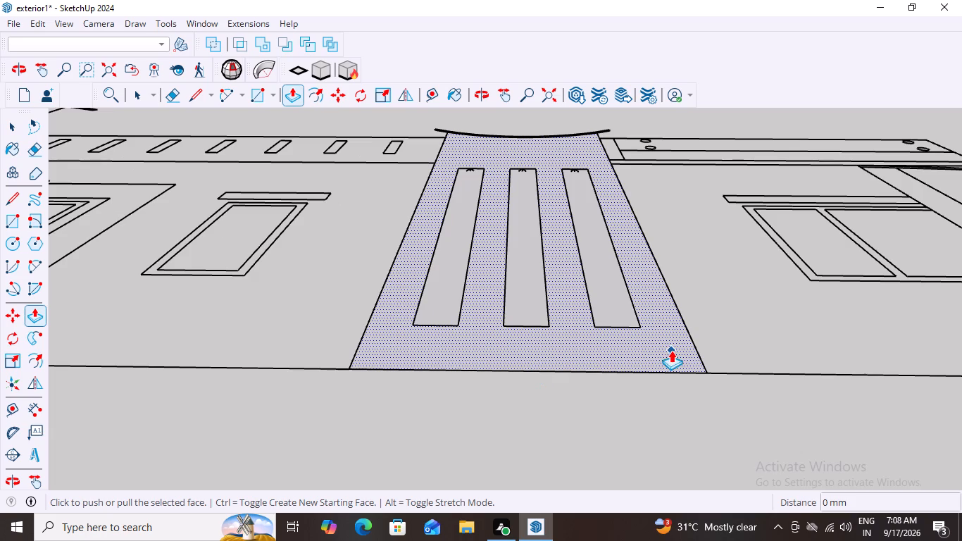
click(671, 350)
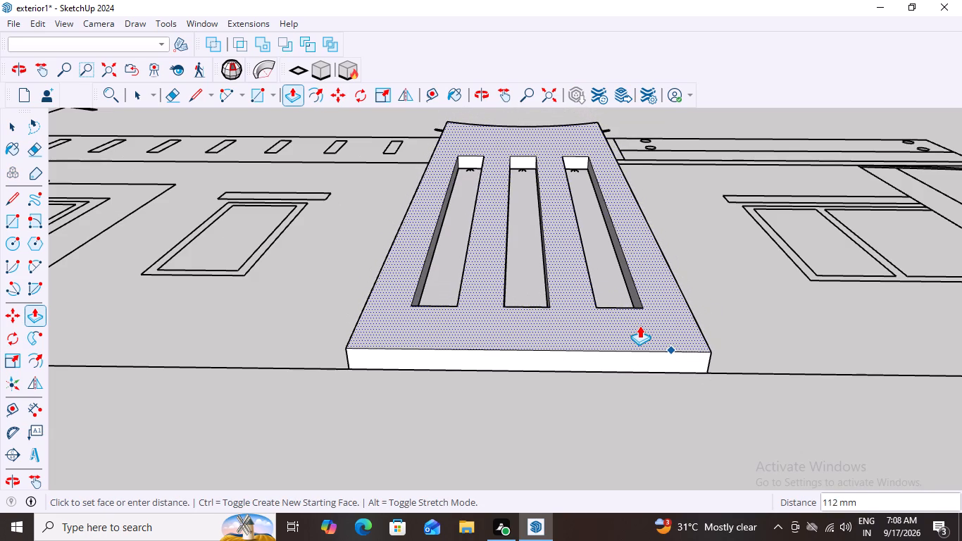
middle_drag(639, 326, 817, 318)
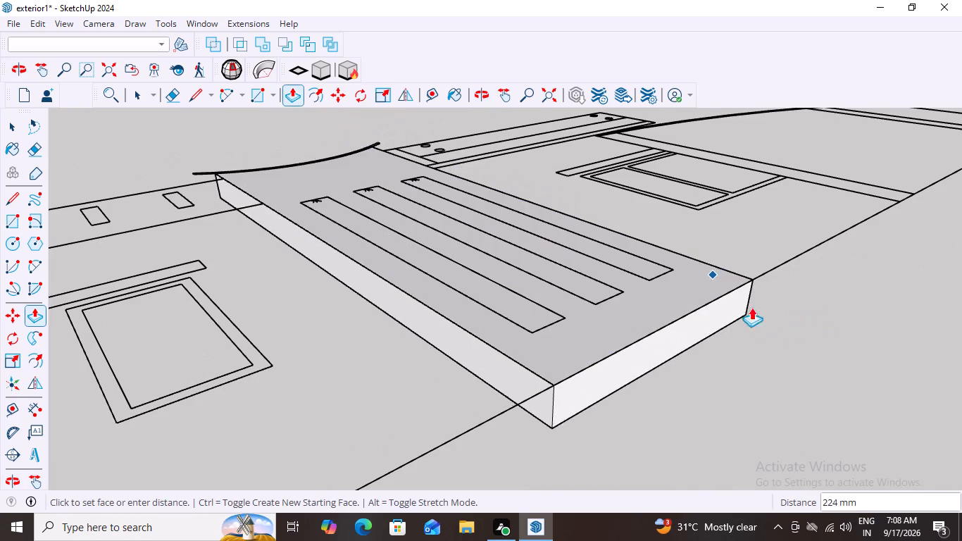
middle_drag(676, 245, 662, 255)
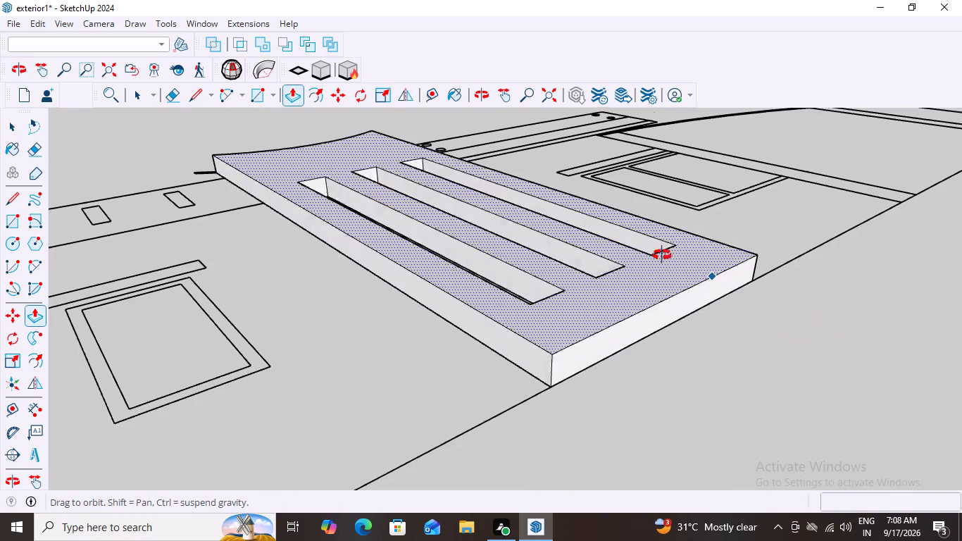
middle_drag(662, 255, 514, 279)
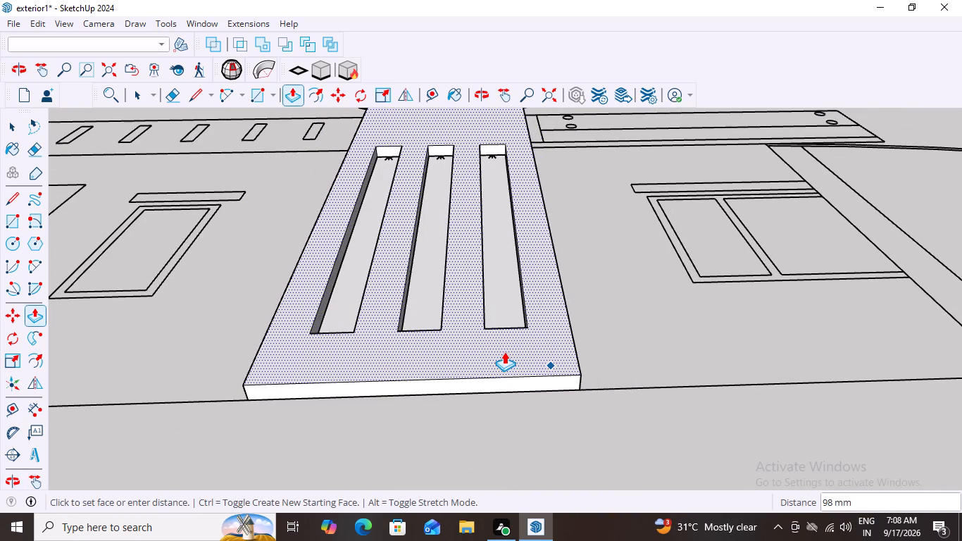
middle_drag(504, 352, 746, 307)
scroll(746, 307, up, 1)
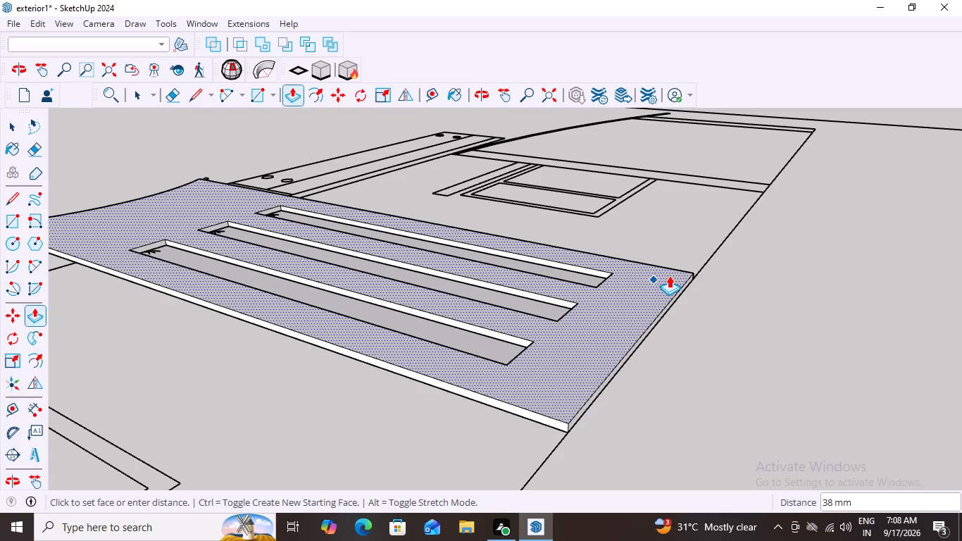
middle_drag(669, 275, 668, 256)
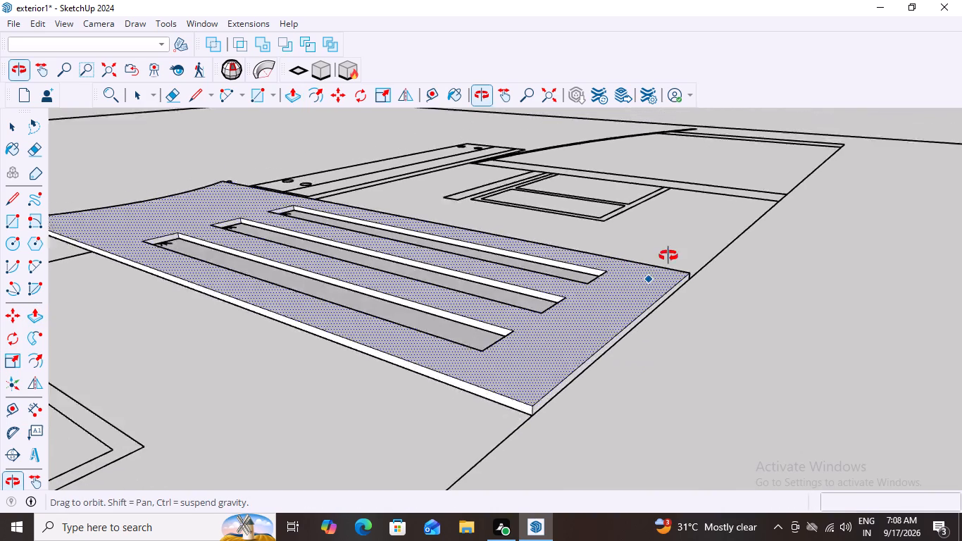
middle_drag(668, 256, 744, 239)
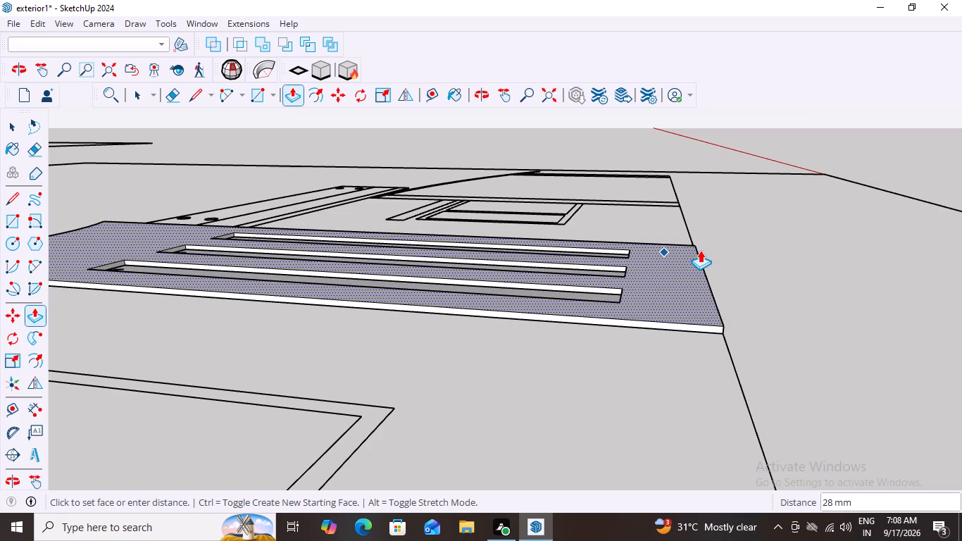
middle_drag(700, 250, 701, 278)
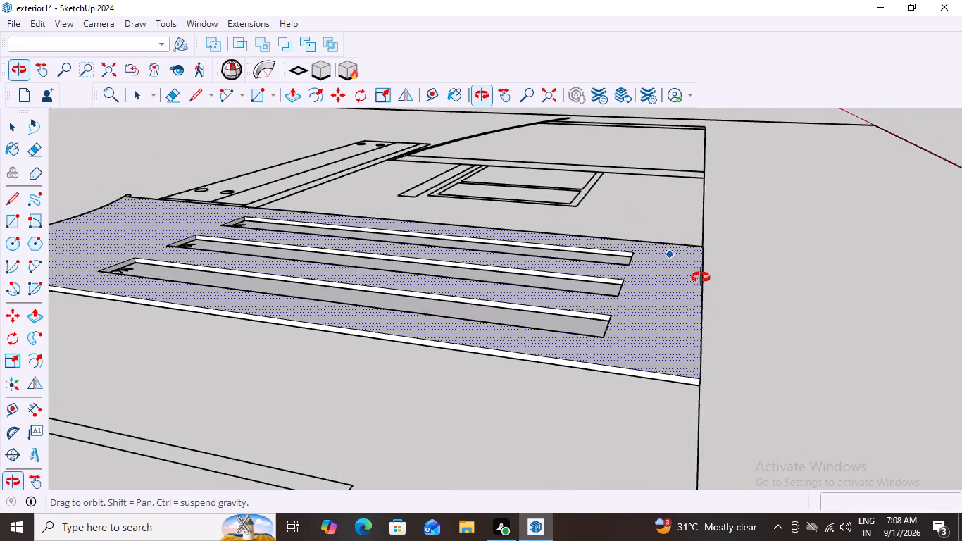
middle_drag(701, 278, 707, 274)
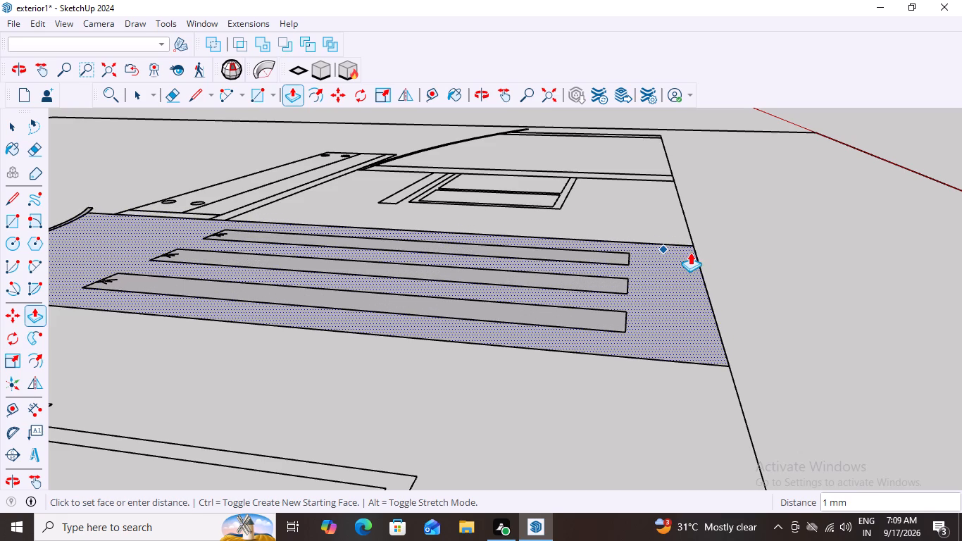
middle_drag(690, 252, 678, 221)
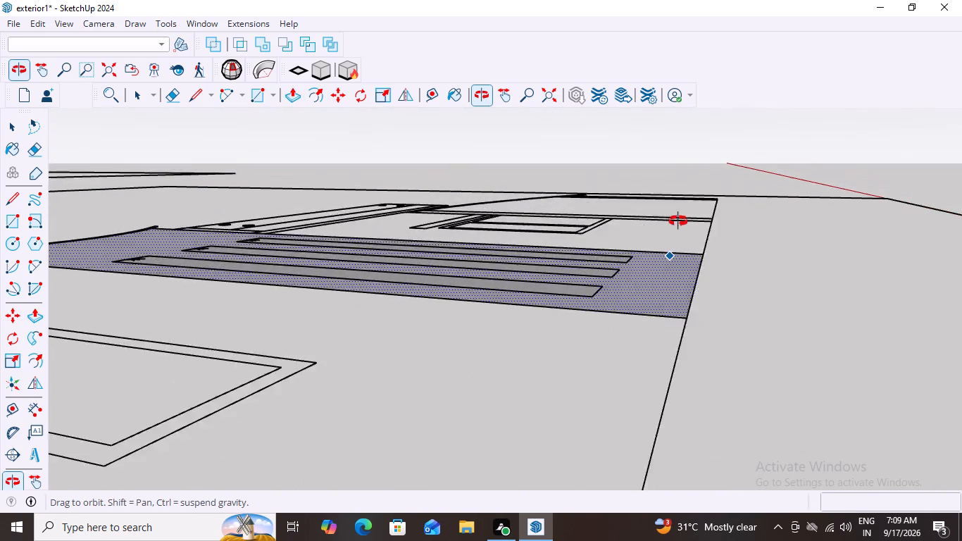
middle_drag(678, 221, 712, 236)
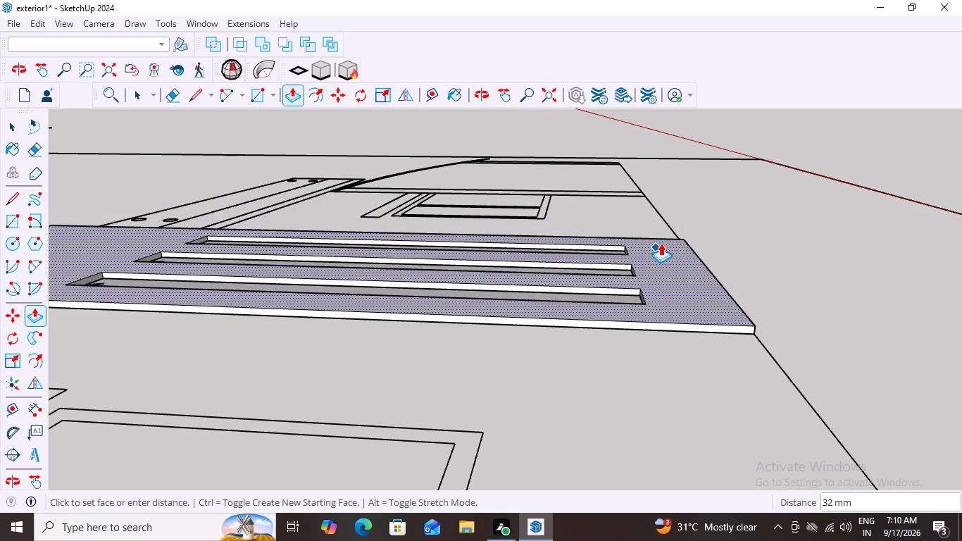
text(40)
key(Return)
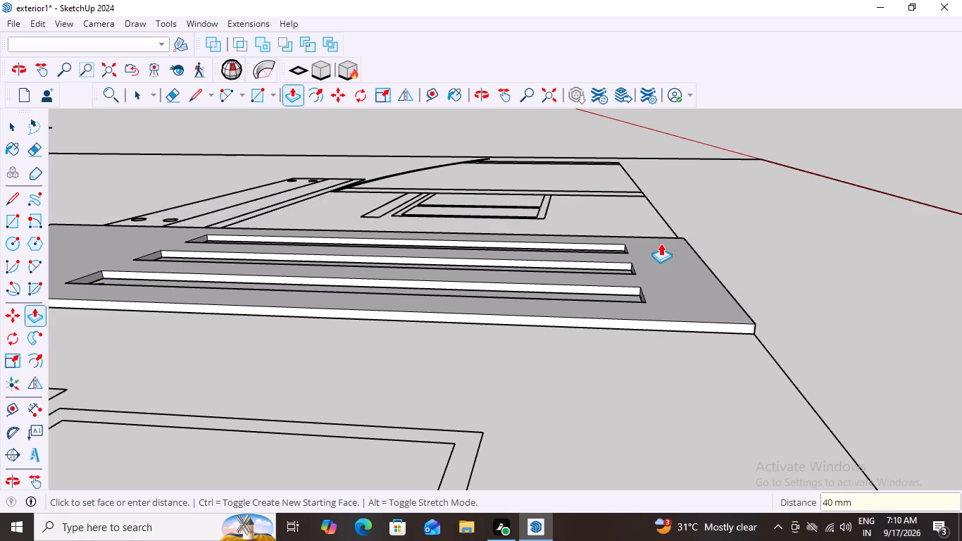
Examine the extruded slotted pillar and how its curved top meets the cap and surrounding facade linework from several angles.
scroll(666, 266, down, 10)
middle_drag(709, 359, 371, 537)
middle_drag(666, 356, 549, 247)
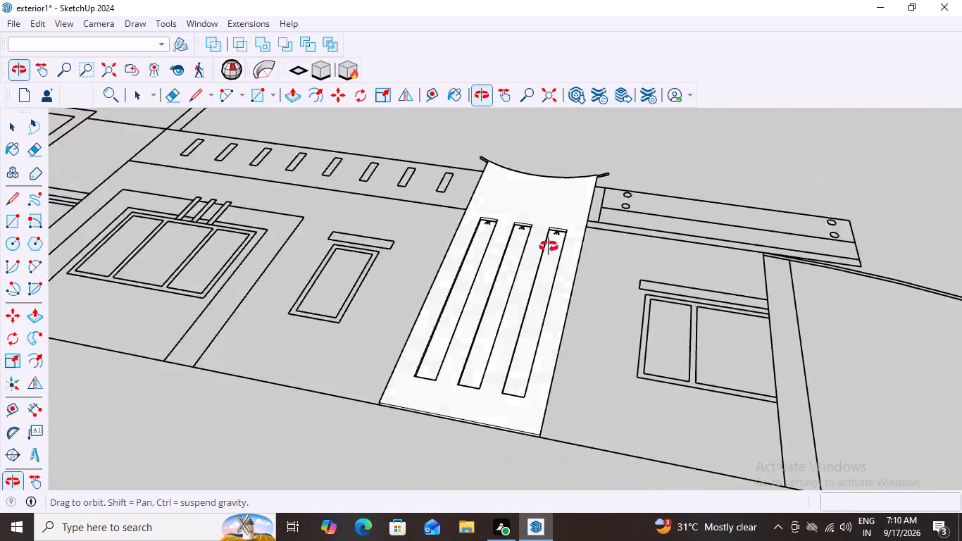
middle_drag(549, 247, 671, 417)
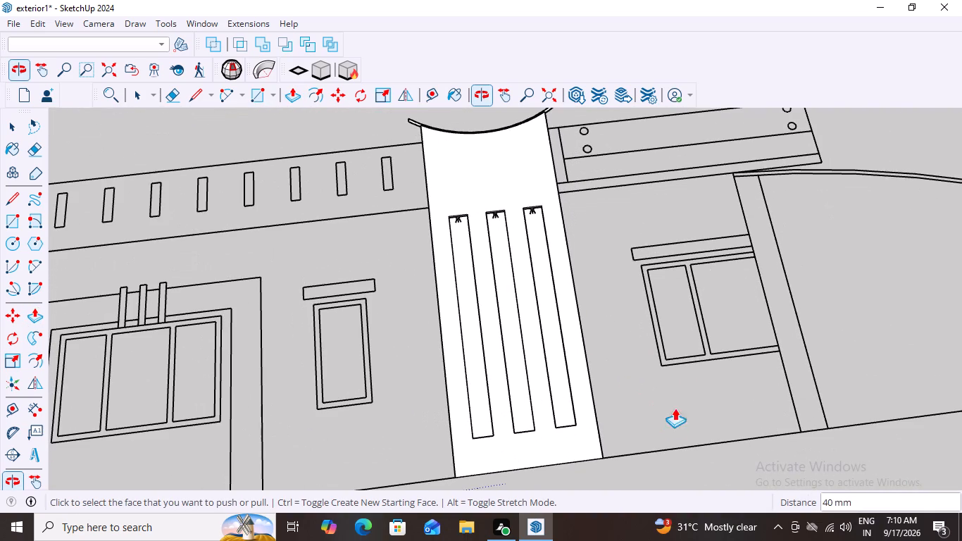
scroll(675, 384, down, 4)
middle_drag(622, 224, 617, 244)
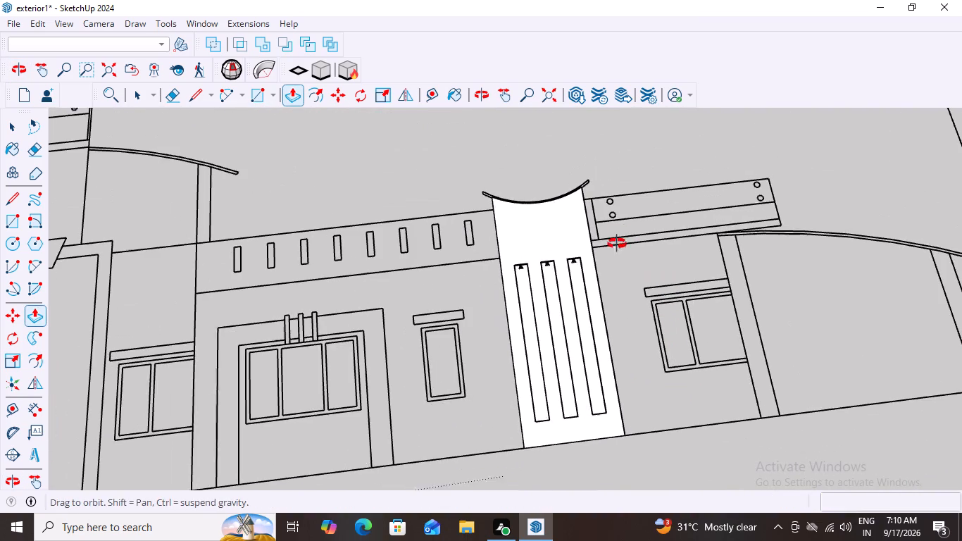
middle_drag(617, 244, 554, 320)
scroll(590, 209, up, 7)
middle_drag(713, 202, 797, 225)
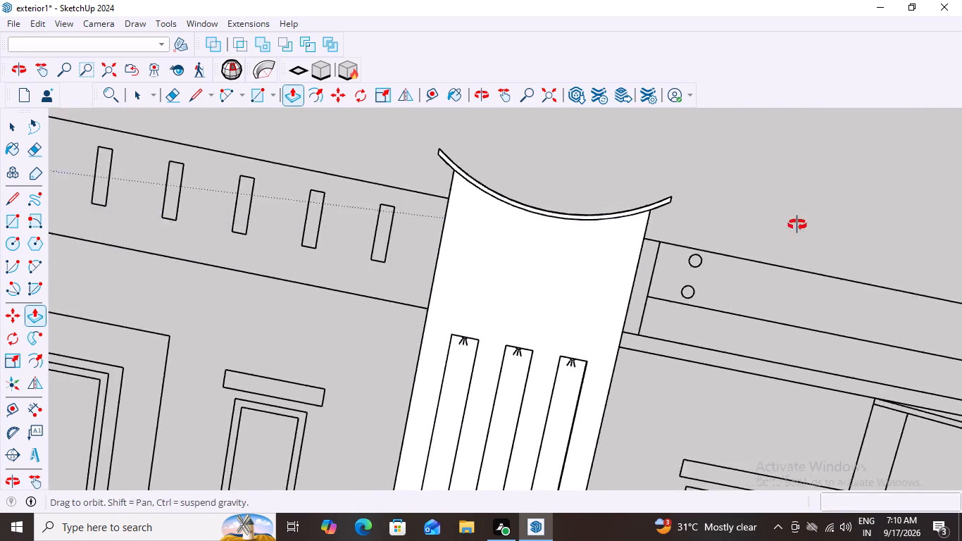
middle_drag(797, 225, 806, 224)
scroll(806, 224, down, 10)
middle_drag(687, 370, 678, 173)
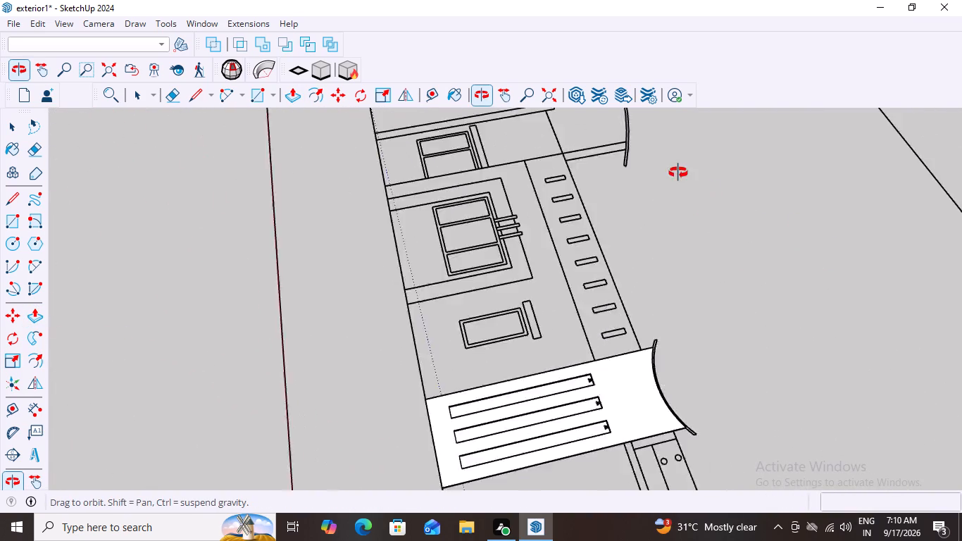
middle_drag(678, 173, 874, 140)
scroll(852, 221, down, 1)
scroll(465, 354, down, 8)
middle_drag(404, 451, 594, 435)
scroll(602, 334, up, 6)
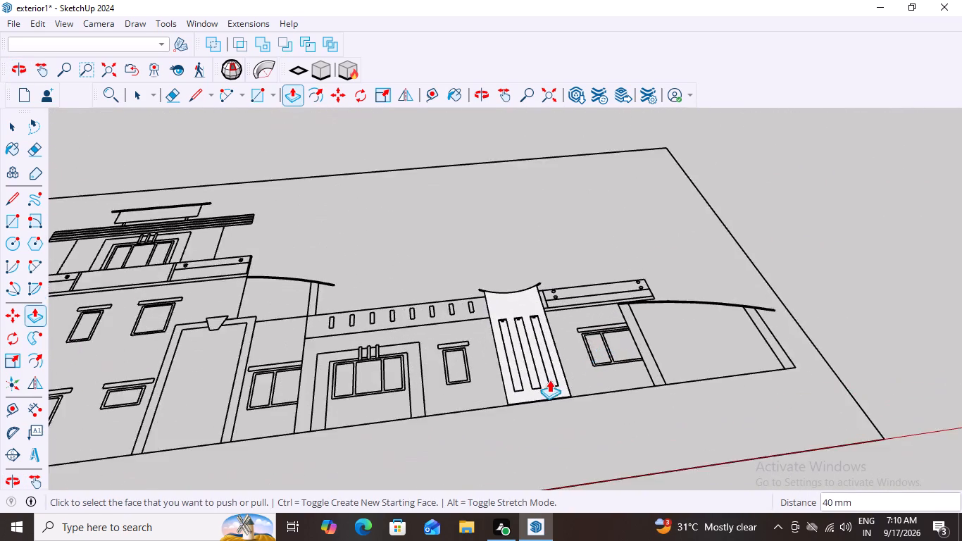
scroll(549, 380, up, 7)
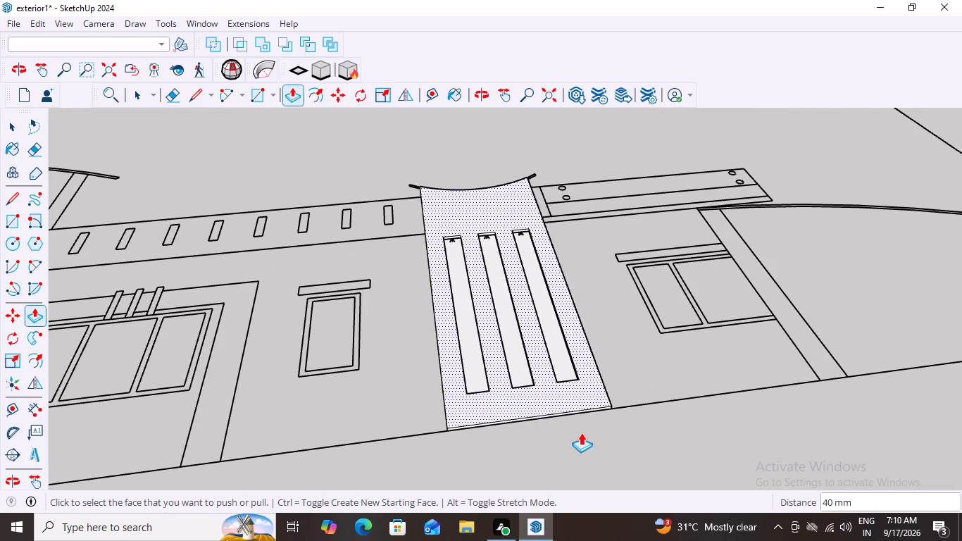
middle_drag(595, 432, 543, 342)
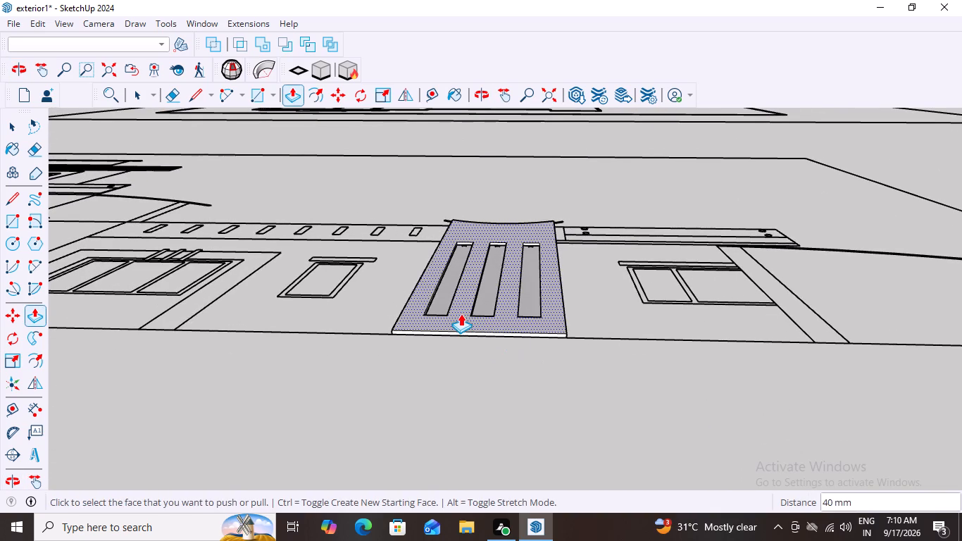
scroll(454, 332, up, 5)
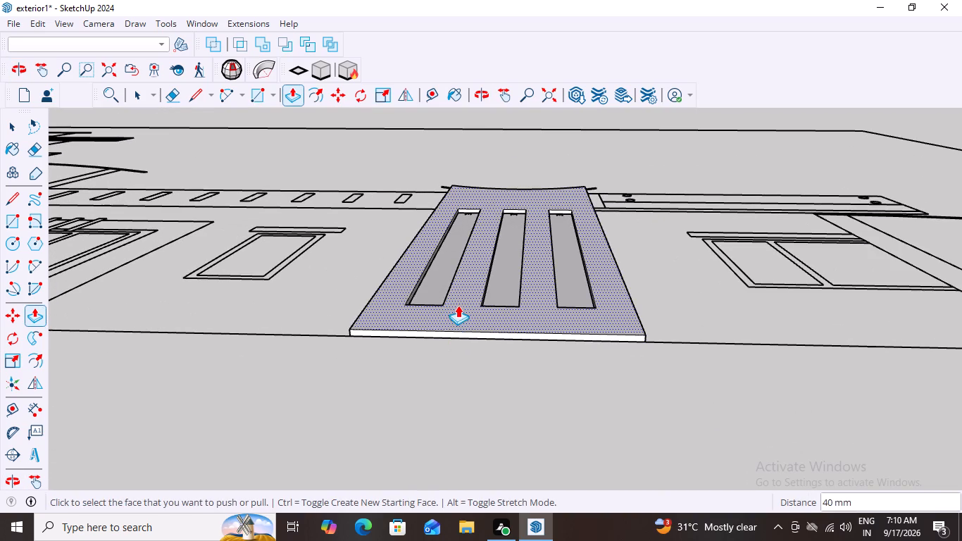
scroll(474, 326, up, 3)
scroll(480, 364, down, 3)
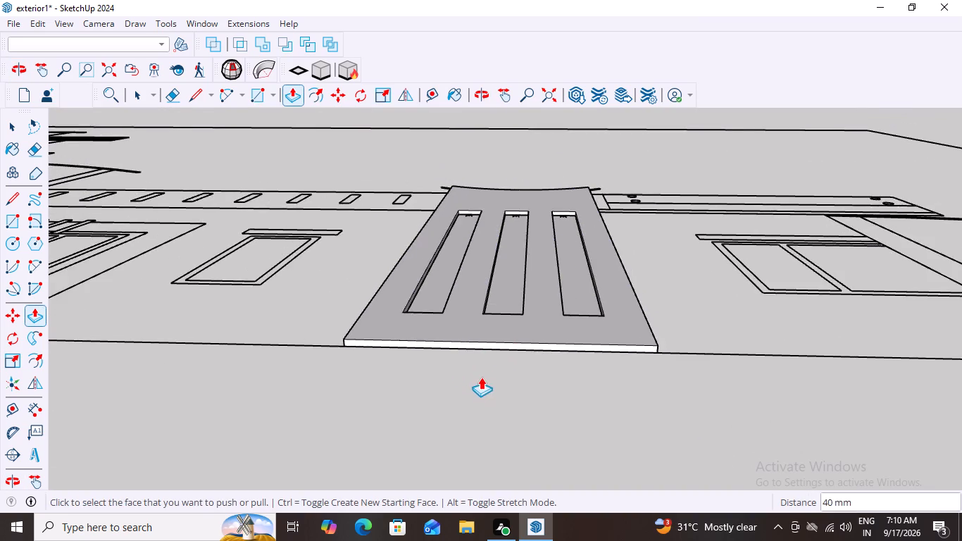
scroll(481, 377, down, 3)
middle_drag(496, 373, 478, 452)
scroll(499, 426, down, 8)
middle_drag(508, 449, 594, 412)
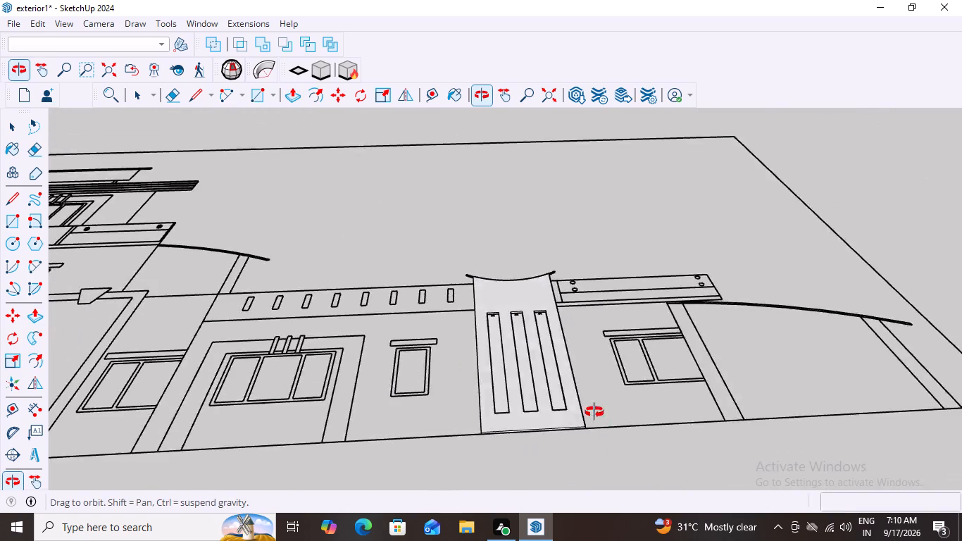
middle_drag(594, 412, 630, 368)
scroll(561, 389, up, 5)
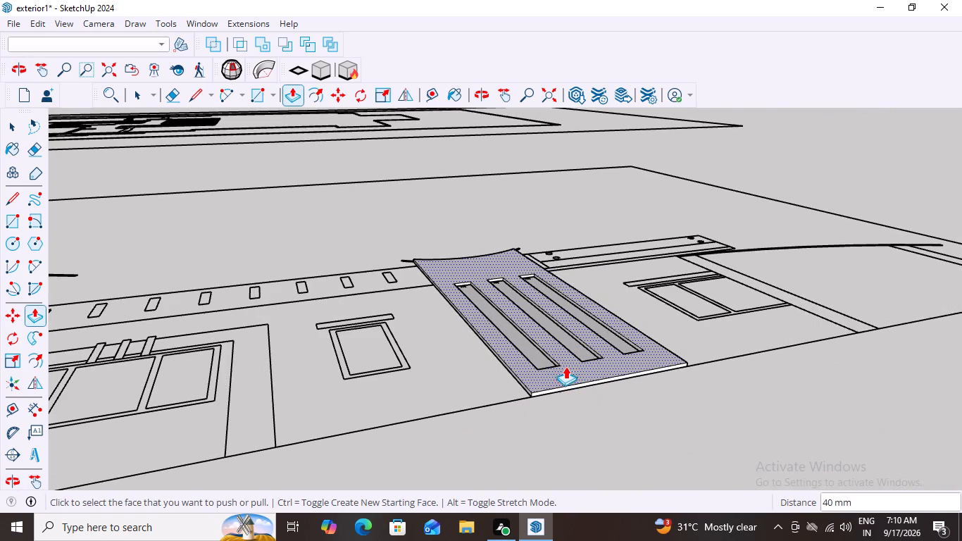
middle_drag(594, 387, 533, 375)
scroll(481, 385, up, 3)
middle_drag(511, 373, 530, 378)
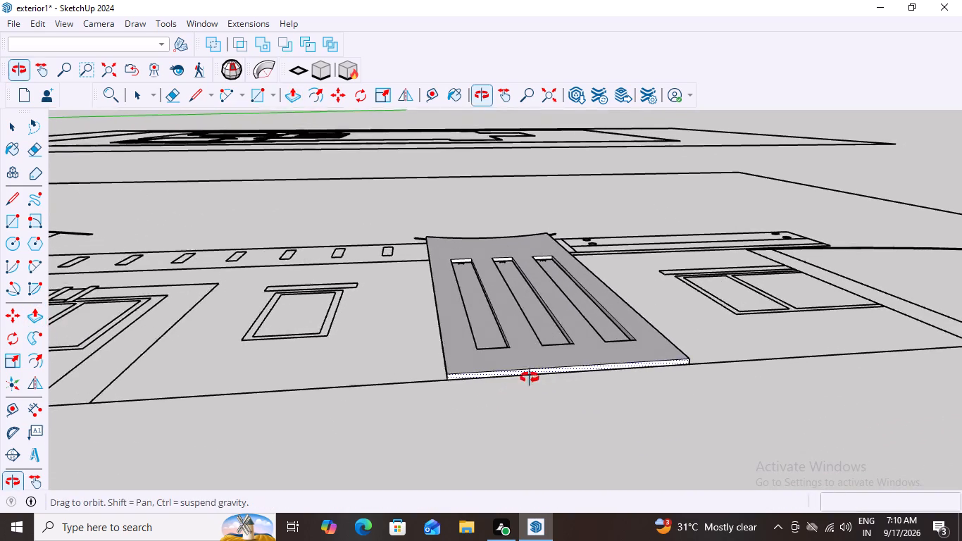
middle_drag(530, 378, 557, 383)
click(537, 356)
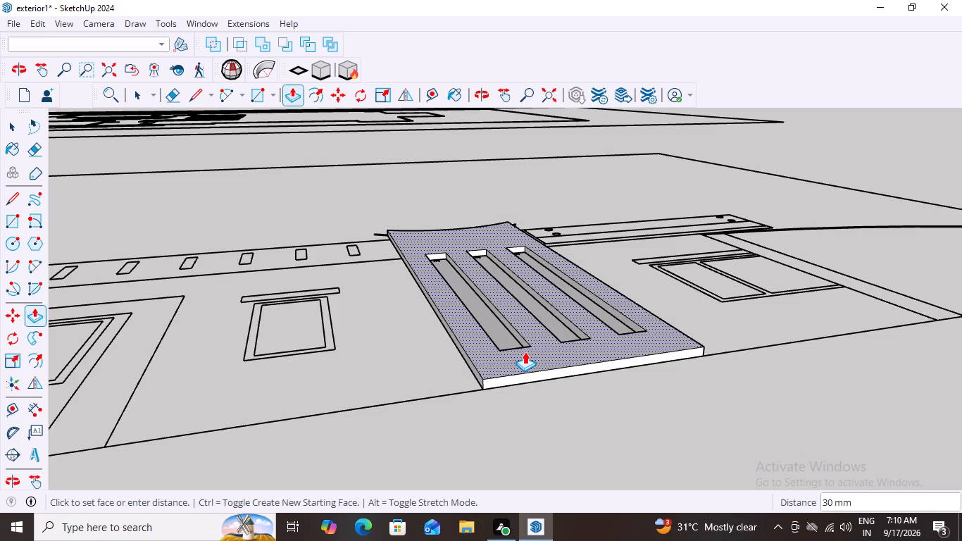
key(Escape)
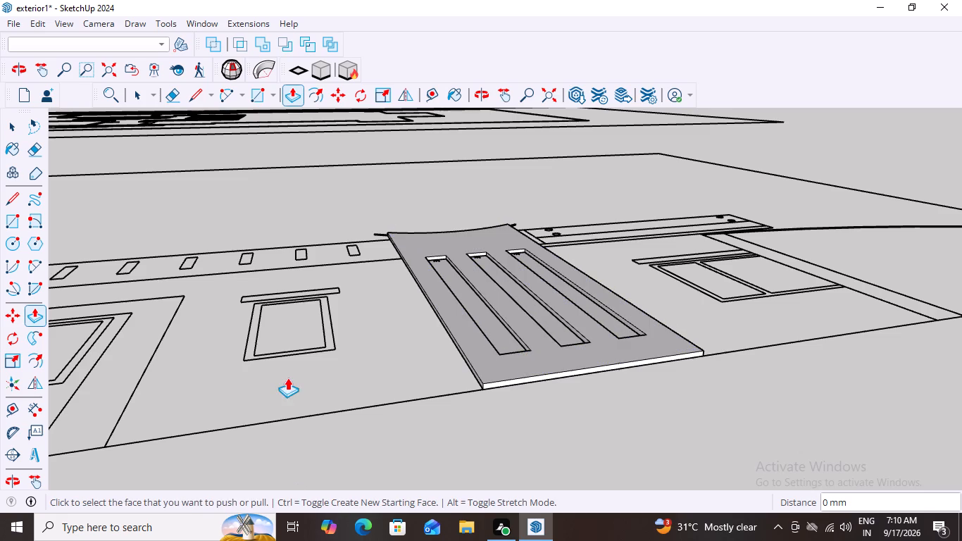
Inspect the pillar panel's thickness along its base, slots and curved top from low viewing angles.
scroll(280, 389, down, 18)
scroll(424, 449, up, 3)
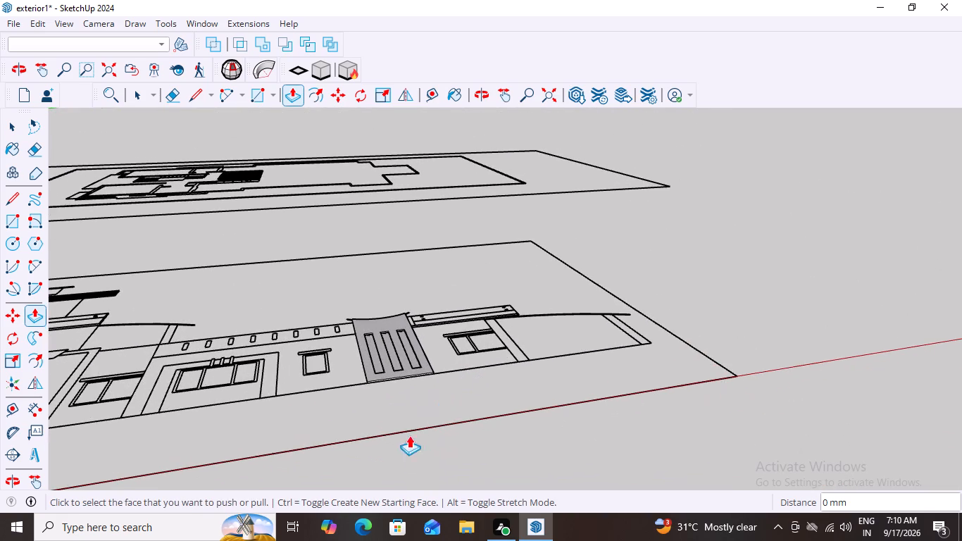
middle_drag(429, 386, 401, 406)
scroll(375, 380, up, 7)
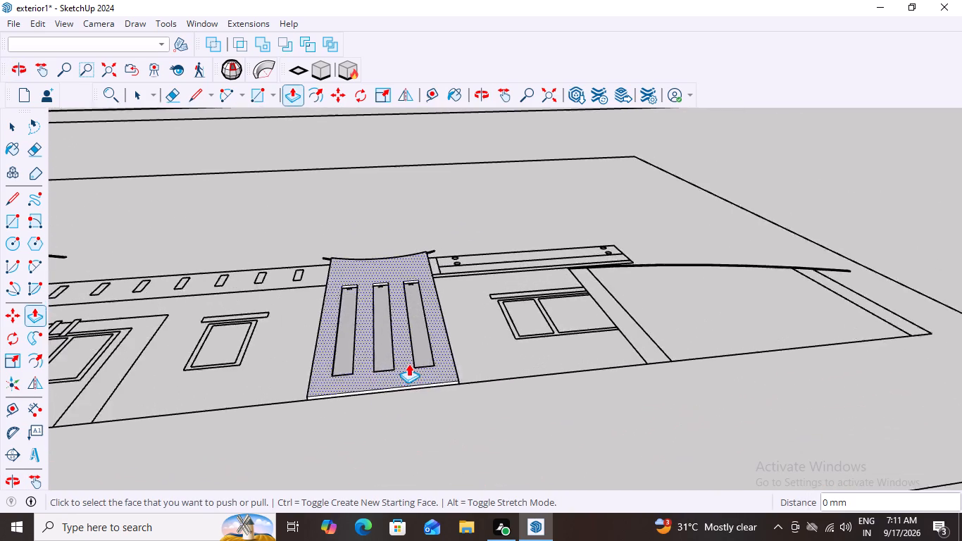
scroll(408, 363, up, 4)
middle_drag(358, 410, 351, 361)
scroll(341, 314, up, 3)
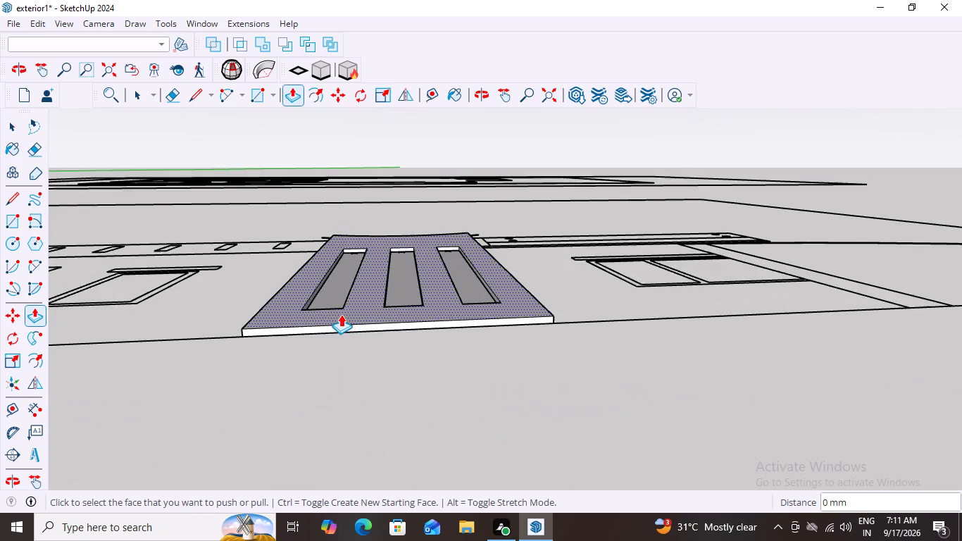
scroll(341, 314, up, 4)
scroll(408, 375, up, 3)
scroll(408, 375, down, 8)
middle_drag(458, 364, 451, 405)
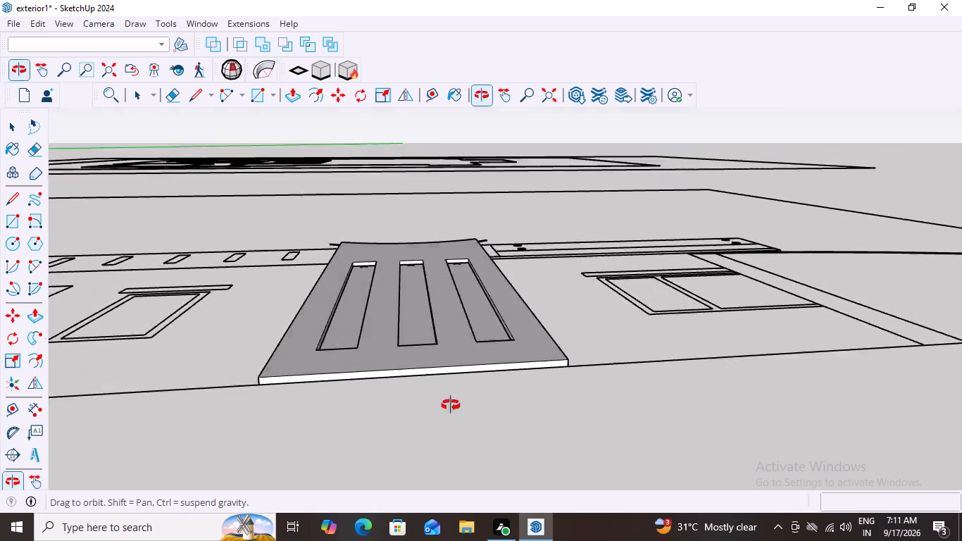
Examine the 3D house's front wall around the entrance frame, small window and corner window, for comparison with the flat elevation.
middle_drag(451, 405, 438, 471)
scroll(470, 395, down, 15)
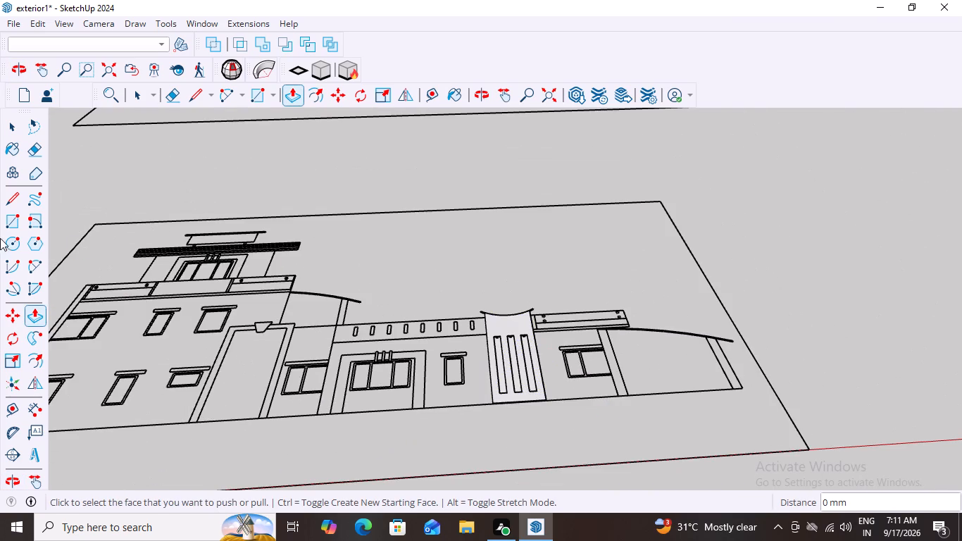
scroll(452, 309, down, 5)
scroll(487, 306, up, 6)
scroll(504, 342, down, 9)
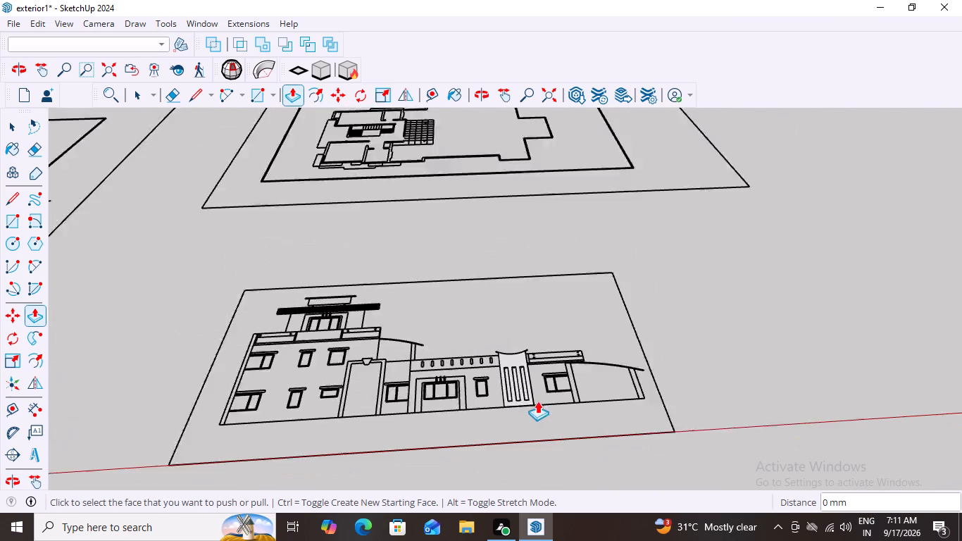
scroll(537, 401, down, 18)
scroll(353, 332, up, 3)
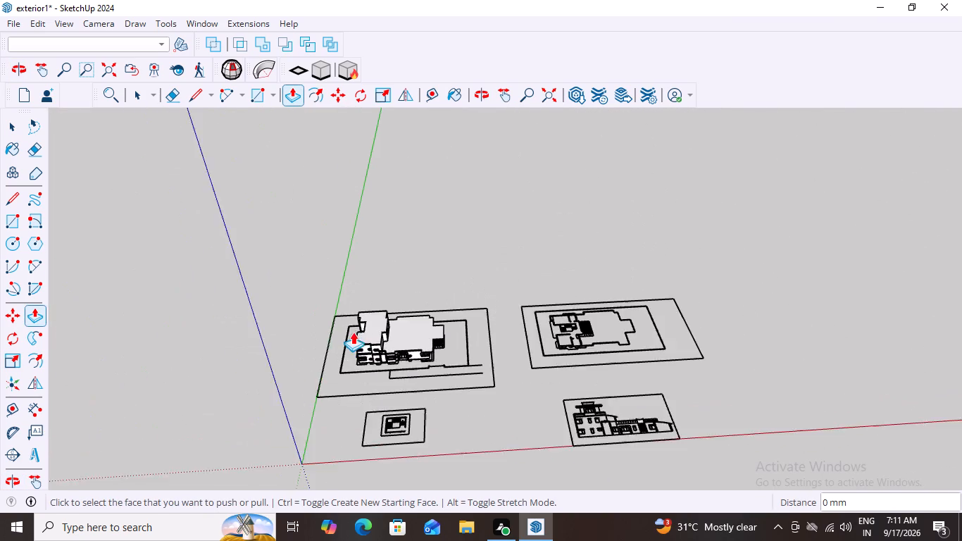
scroll(353, 332, up, 20)
scroll(353, 332, up, 4)
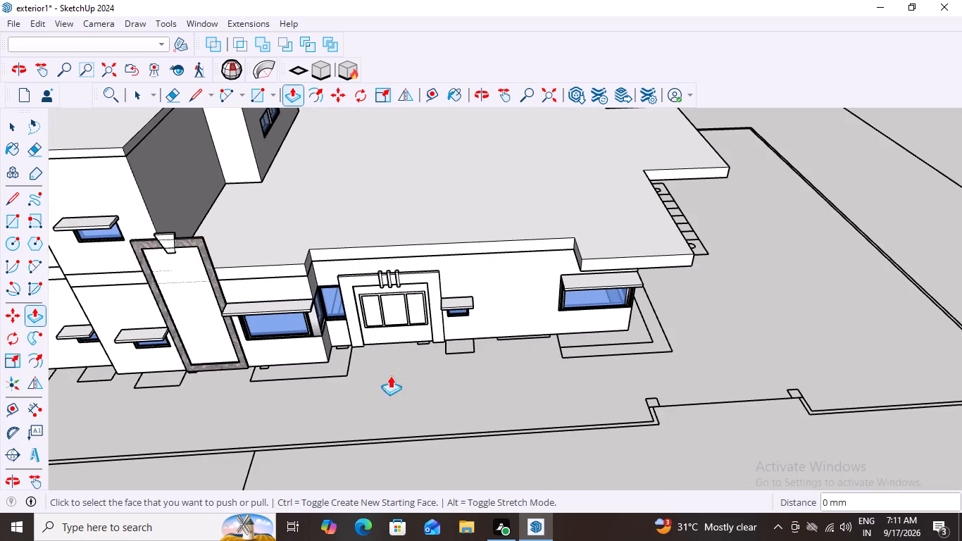
scroll(408, 390, down, 10)
middle_drag(441, 390, 441, 343)
scroll(370, 368, up, 3)
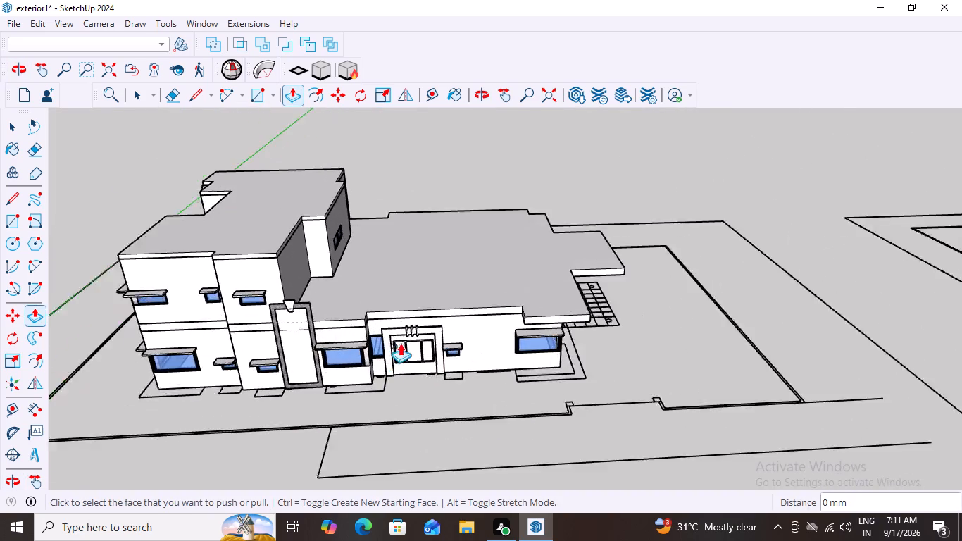
scroll(400, 343, up, 14)
middle_drag(416, 399, 258, 364)
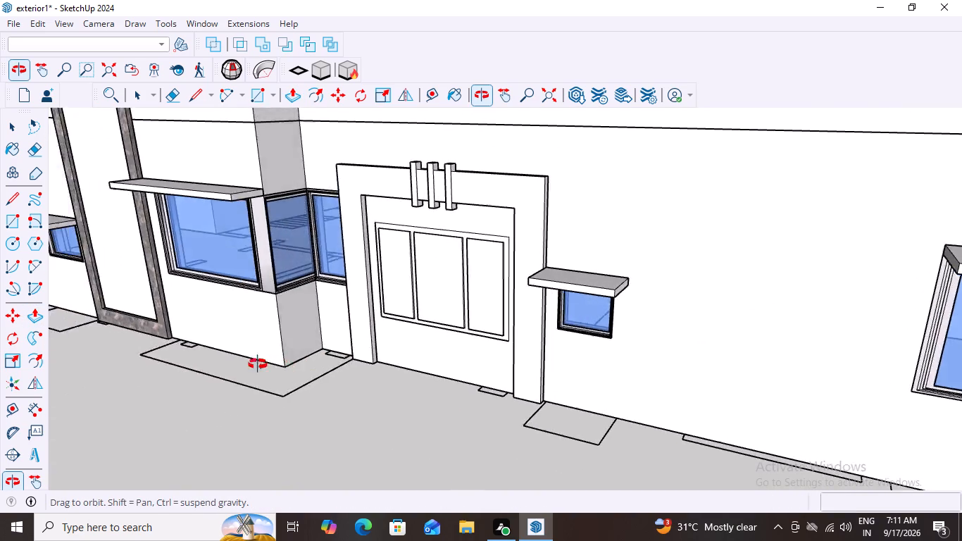
middle_drag(258, 364, 694, 394)
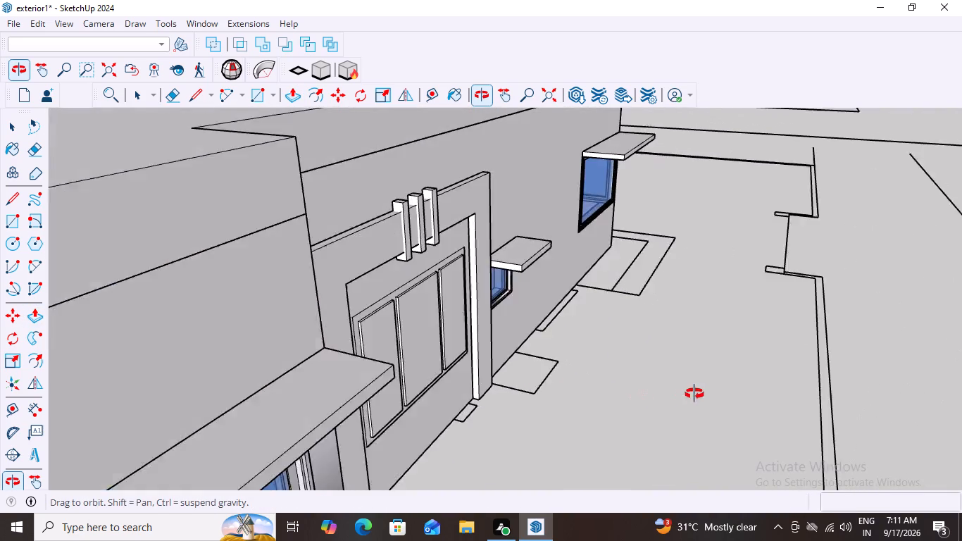
middle_drag(694, 394, 401, 421)
scroll(404, 421, down, 11)
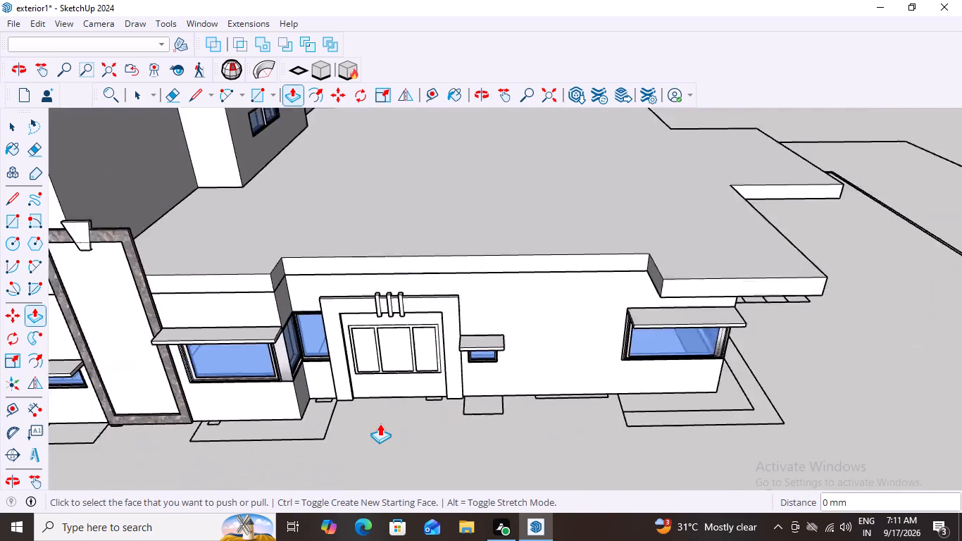
Examine the slotted pillar panel's place in the flat elevation, between the small window and the two-pane window, including its base edge.
scroll(380, 423, down, 20)
scroll(380, 423, down, 9)
scroll(682, 425, up, 1)
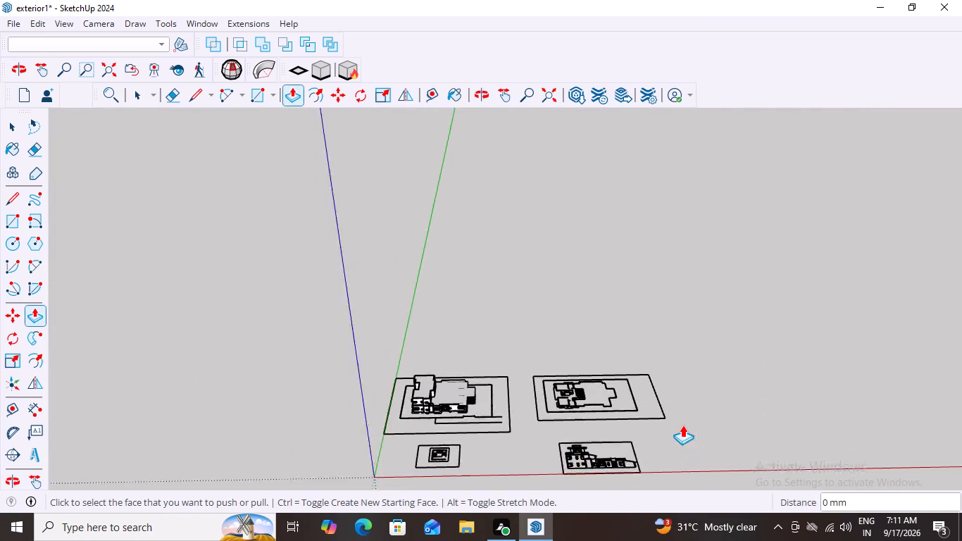
scroll(682, 425, up, 11)
scroll(592, 432, down, 15)
scroll(609, 453, up, 3)
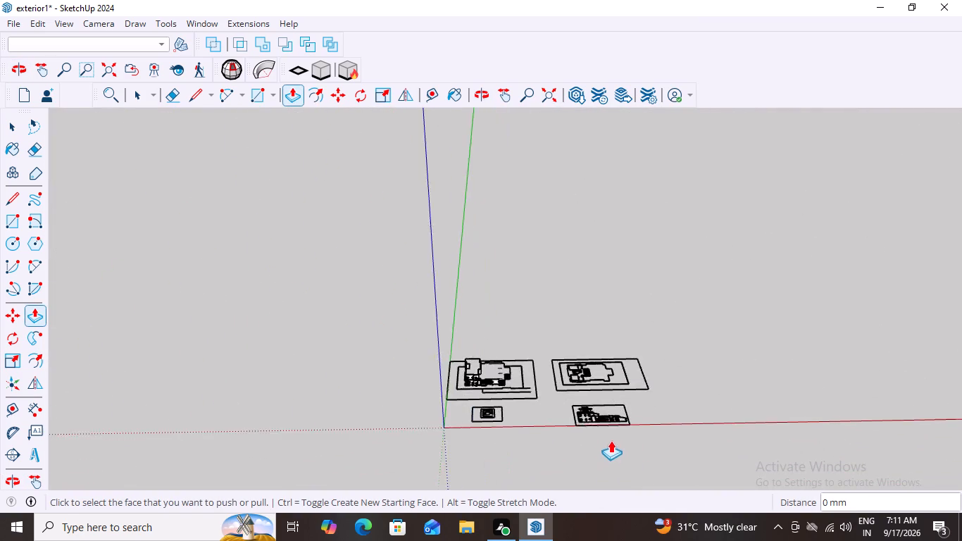
scroll(611, 440, up, 20)
scroll(611, 440, up, 13)
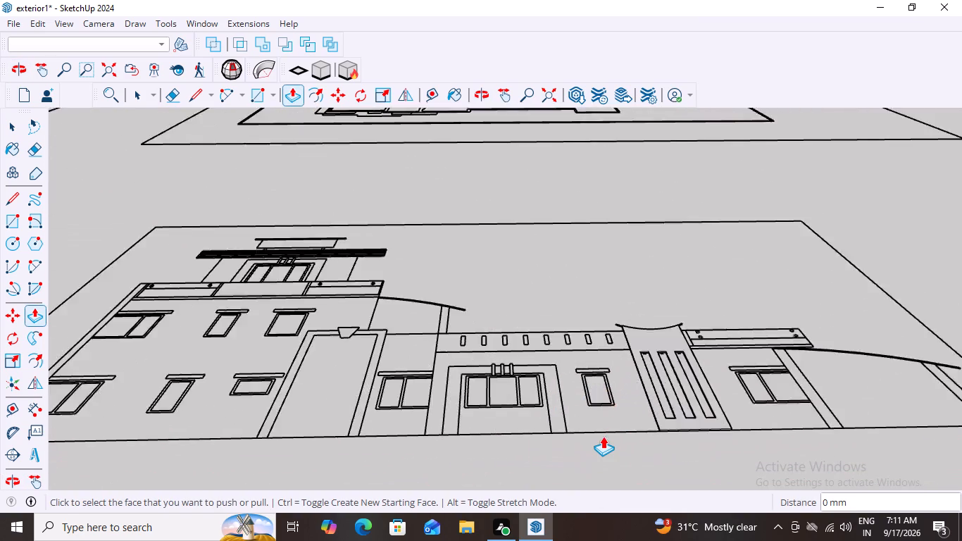
scroll(603, 436, up, 5)
scroll(601, 437, down, 9)
scroll(708, 486, up, 8)
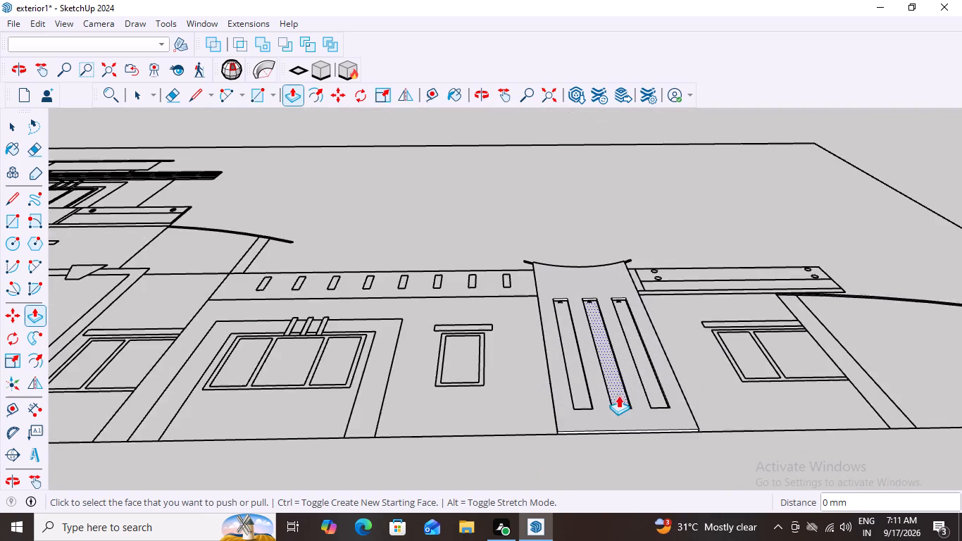
scroll(618, 395, up, 6)
scroll(676, 470, down, 9)
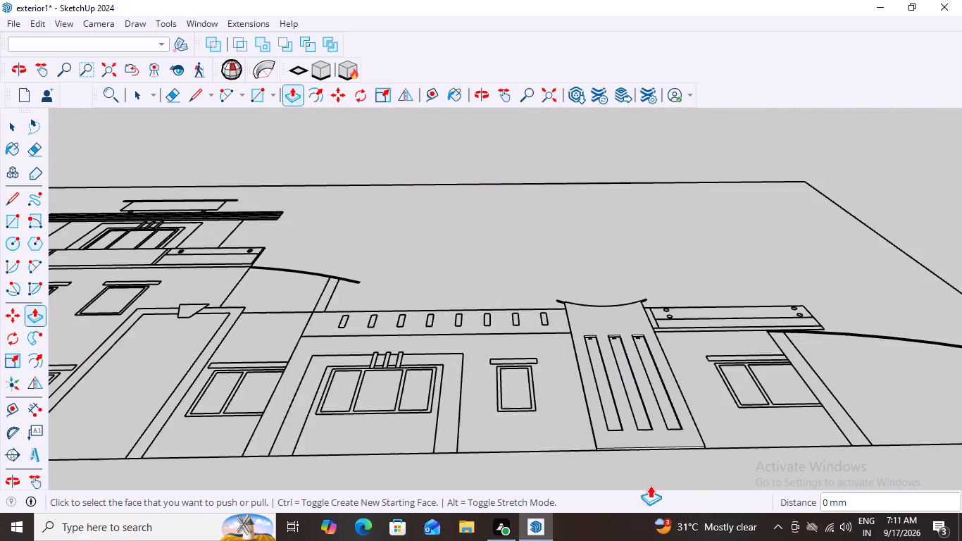
scroll(670, 480, down, 8)
middle_click(746, 483)
scroll(718, 474, up, 1)
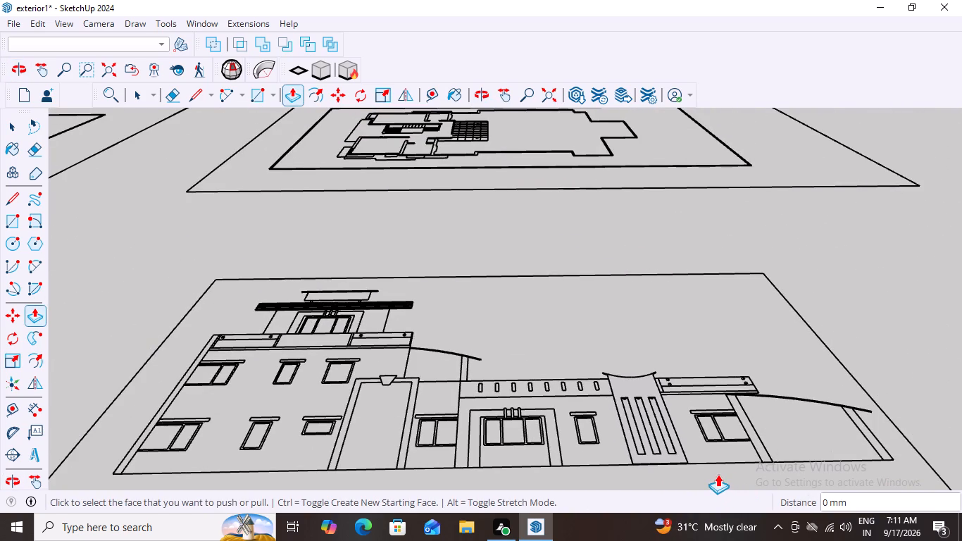
scroll(718, 474, up, 2)
scroll(699, 460, down, 8)
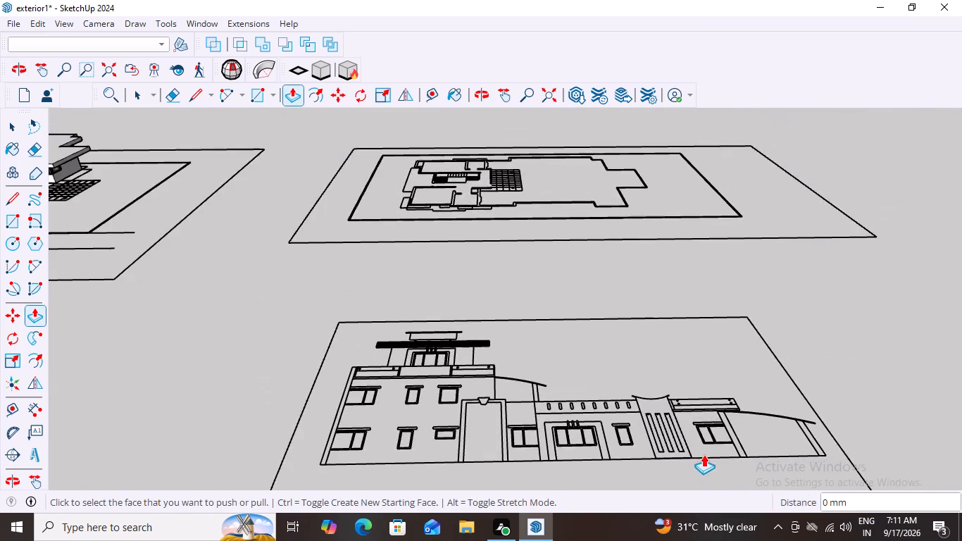
scroll(696, 464, up, 16)
scroll(620, 464, up, 2)
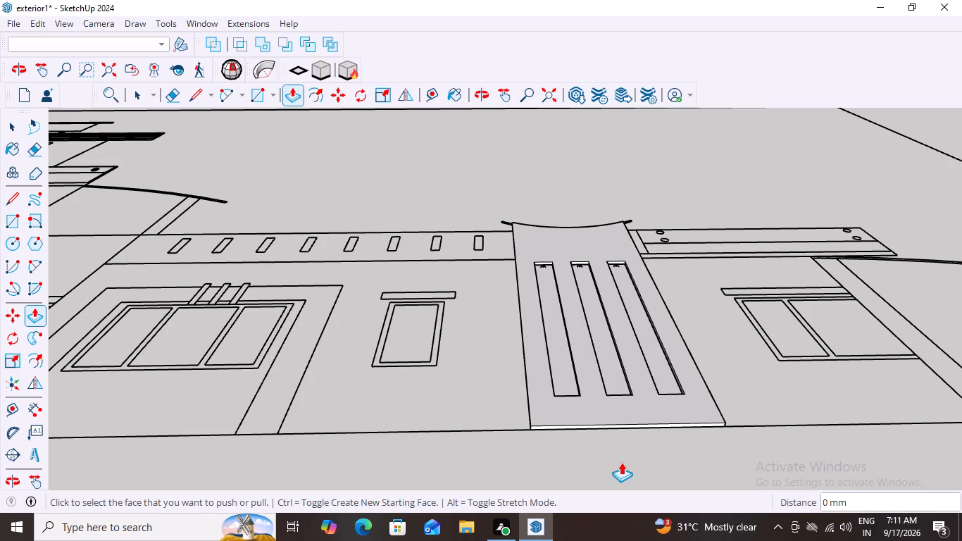
scroll(627, 411, down, 10)
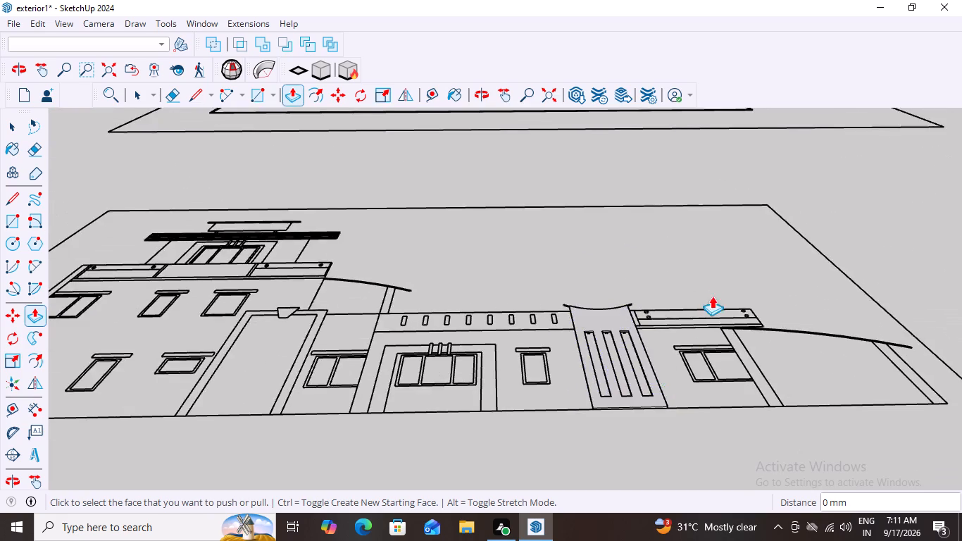
scroll(712, 293, up, 1)
scroll(714, 286, down, 9)
scroll(667, 395, up, 9)
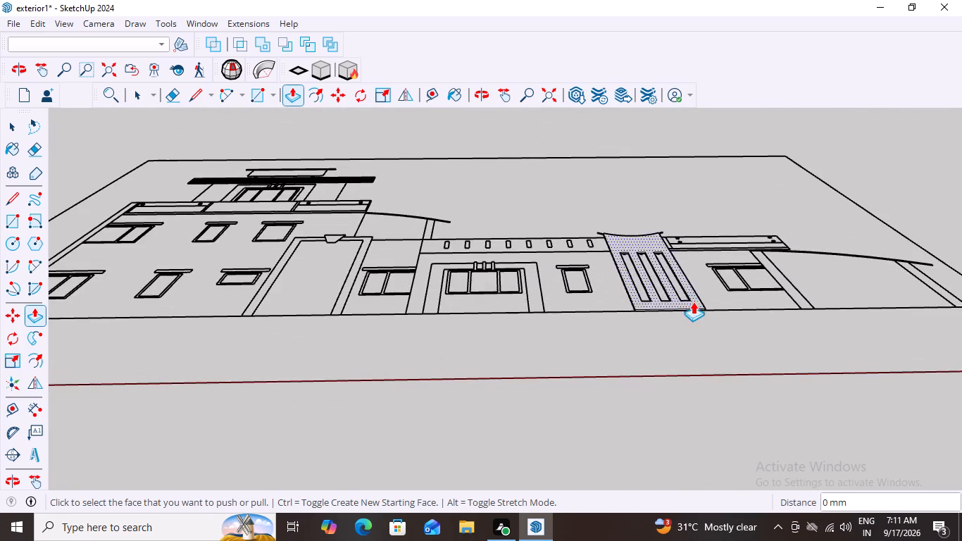
scroll(693, 299, up, 12)
scroll(682, 326, down, 4)
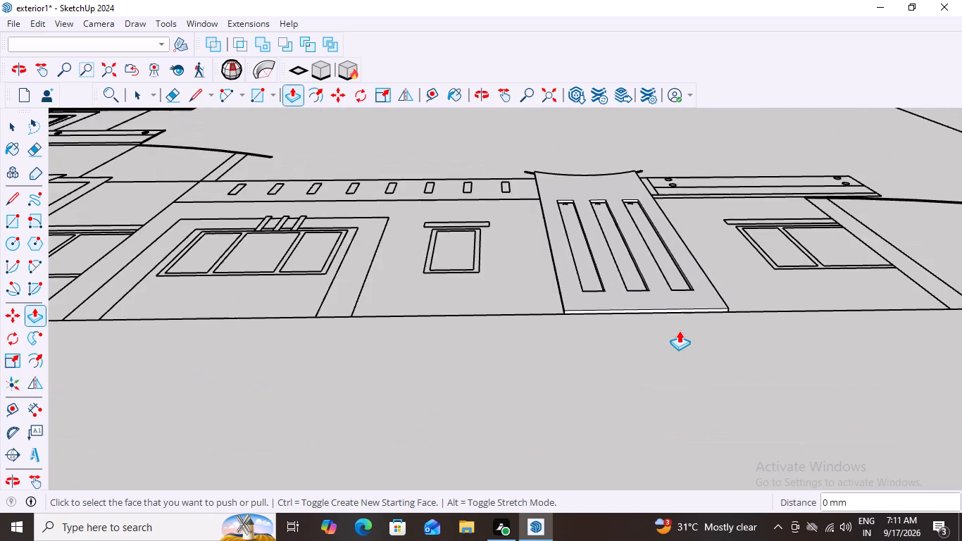
scroll(679, 330, down, 9)
scroll(687, 322, up, 12)
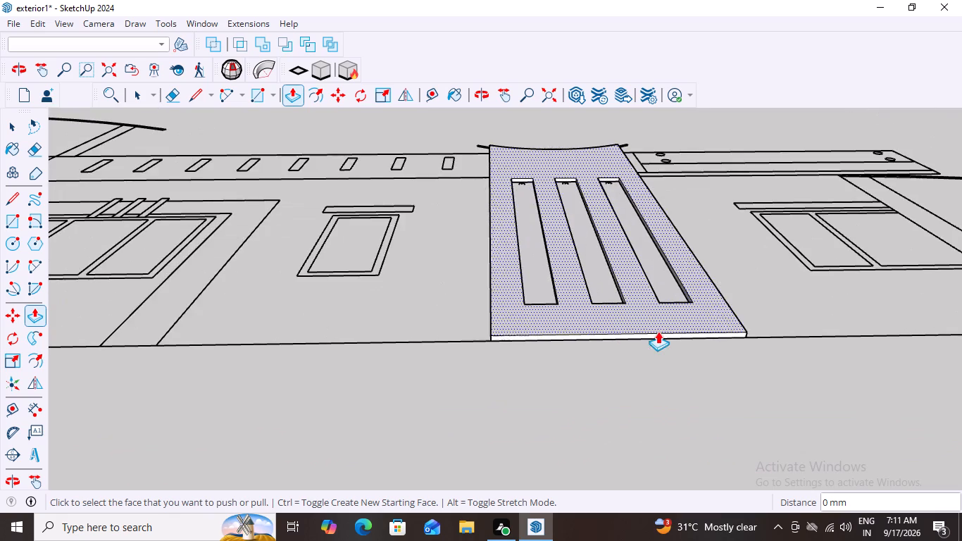
scroll(612, 340, up, 3)
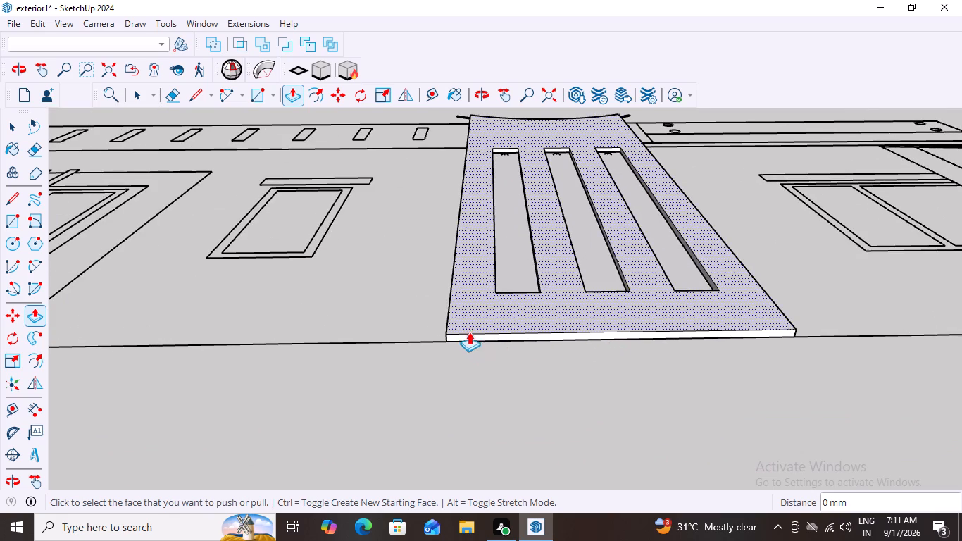
scroll(463, 356, down, 20)
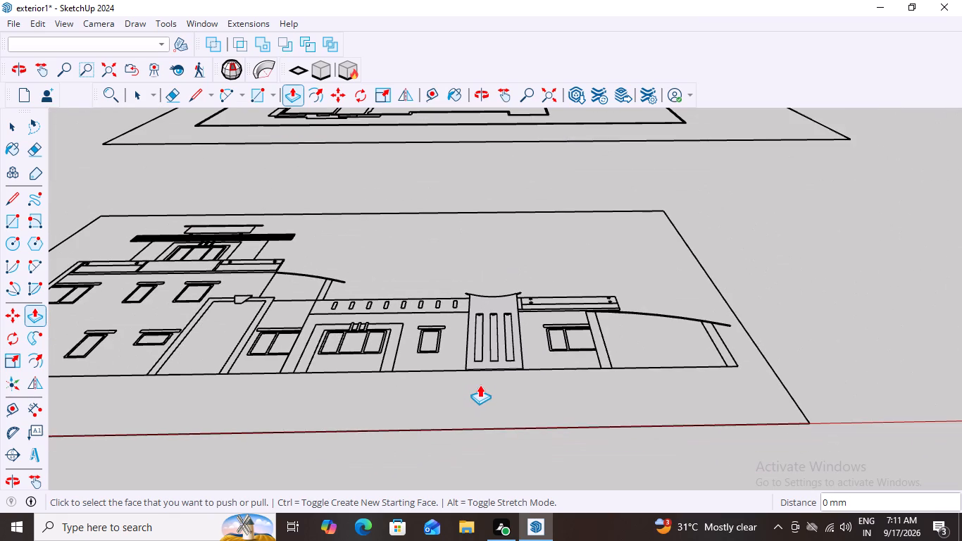
scroll(485, 375, up, 2)
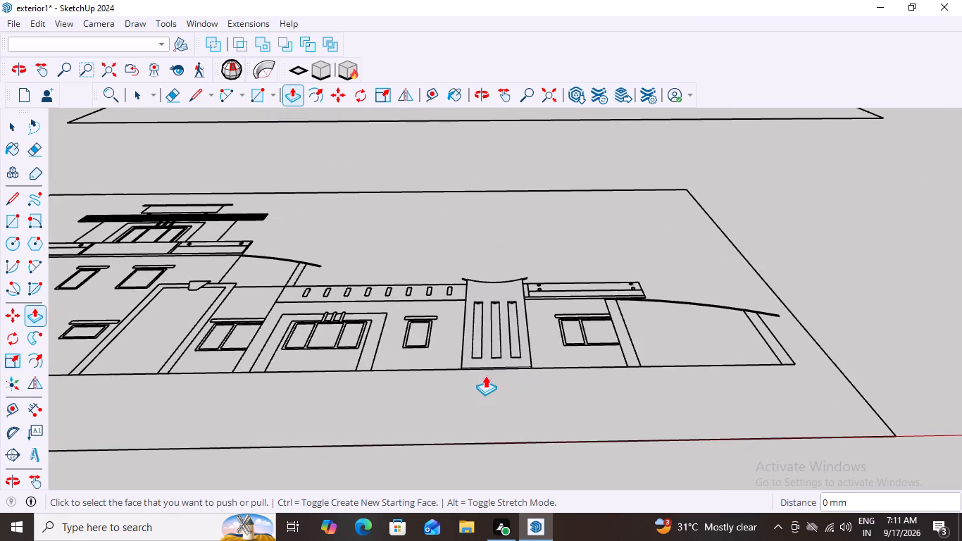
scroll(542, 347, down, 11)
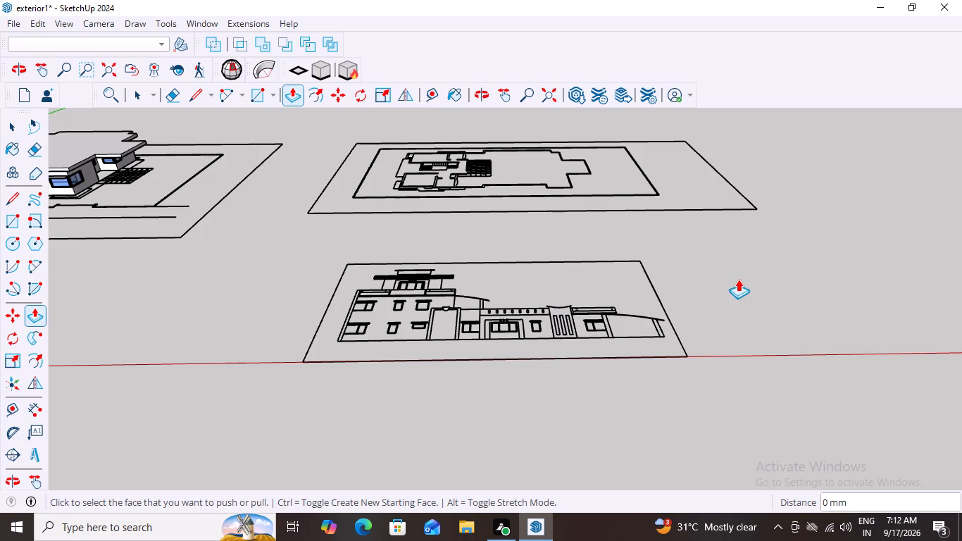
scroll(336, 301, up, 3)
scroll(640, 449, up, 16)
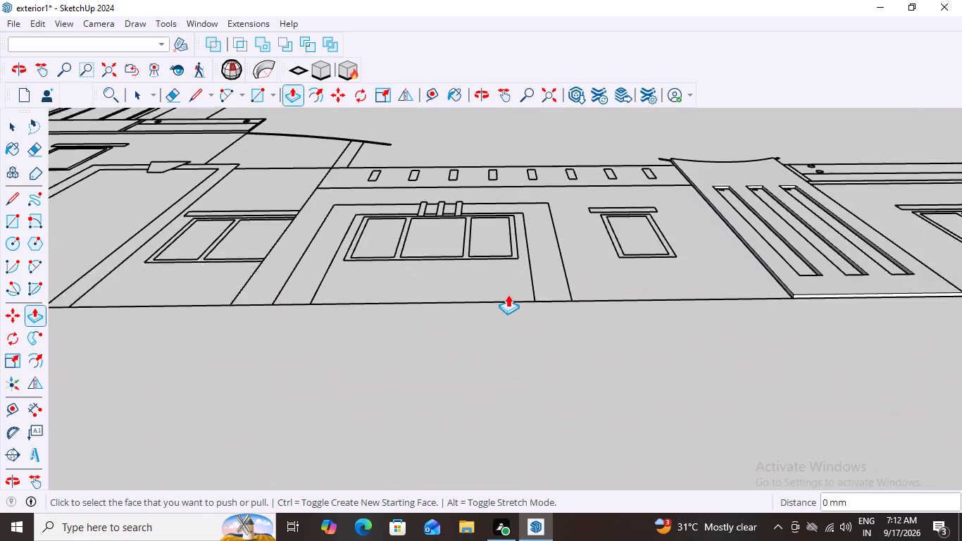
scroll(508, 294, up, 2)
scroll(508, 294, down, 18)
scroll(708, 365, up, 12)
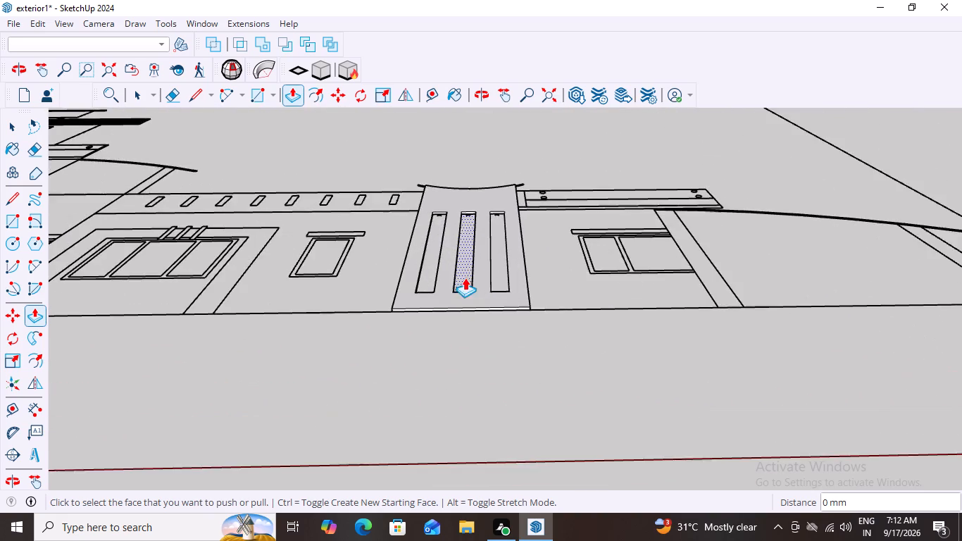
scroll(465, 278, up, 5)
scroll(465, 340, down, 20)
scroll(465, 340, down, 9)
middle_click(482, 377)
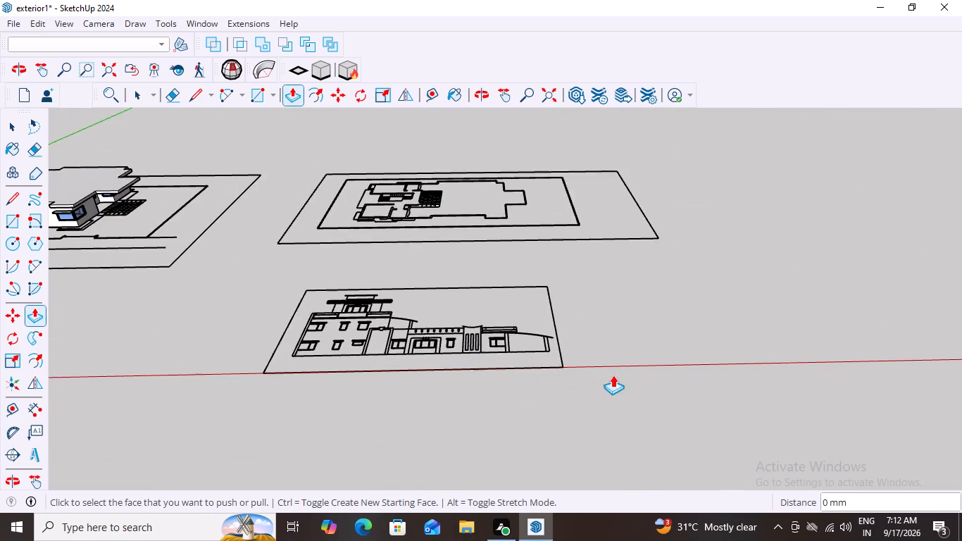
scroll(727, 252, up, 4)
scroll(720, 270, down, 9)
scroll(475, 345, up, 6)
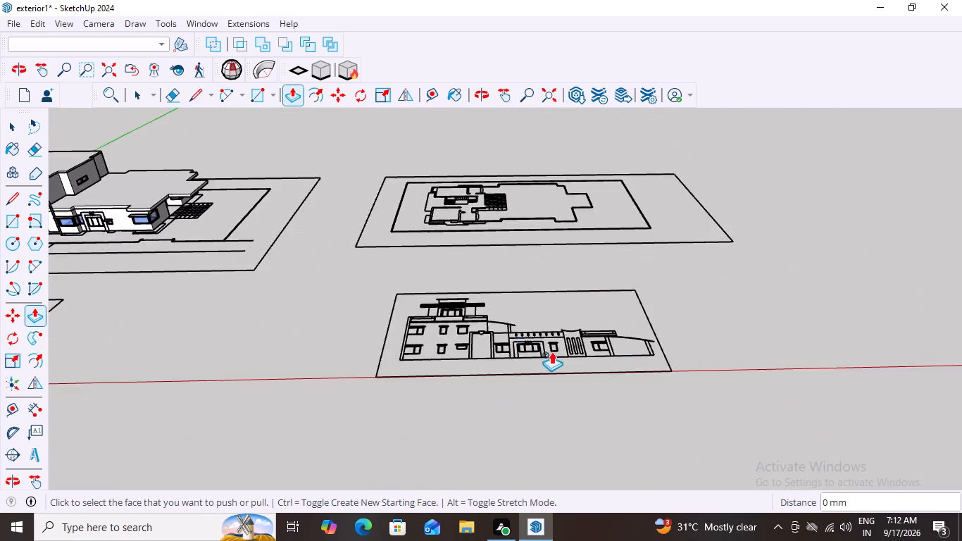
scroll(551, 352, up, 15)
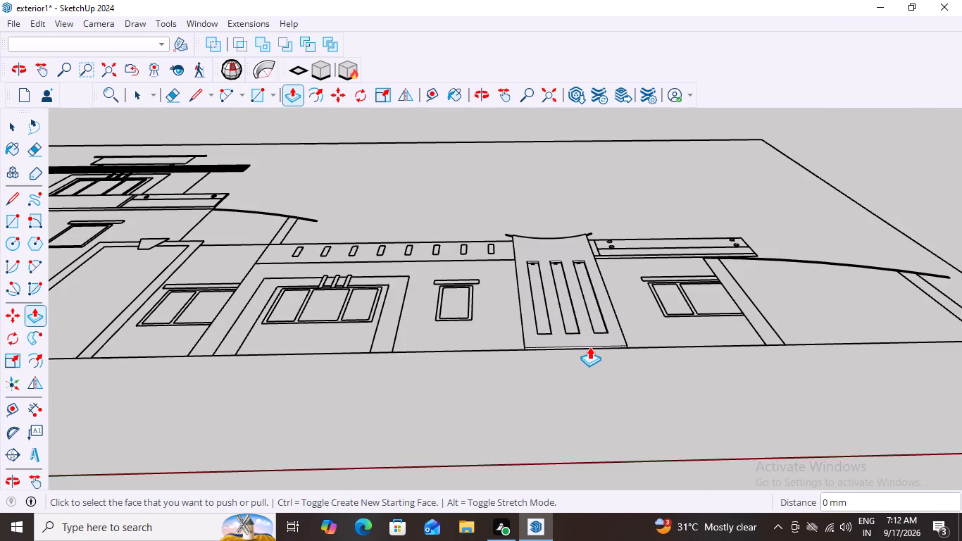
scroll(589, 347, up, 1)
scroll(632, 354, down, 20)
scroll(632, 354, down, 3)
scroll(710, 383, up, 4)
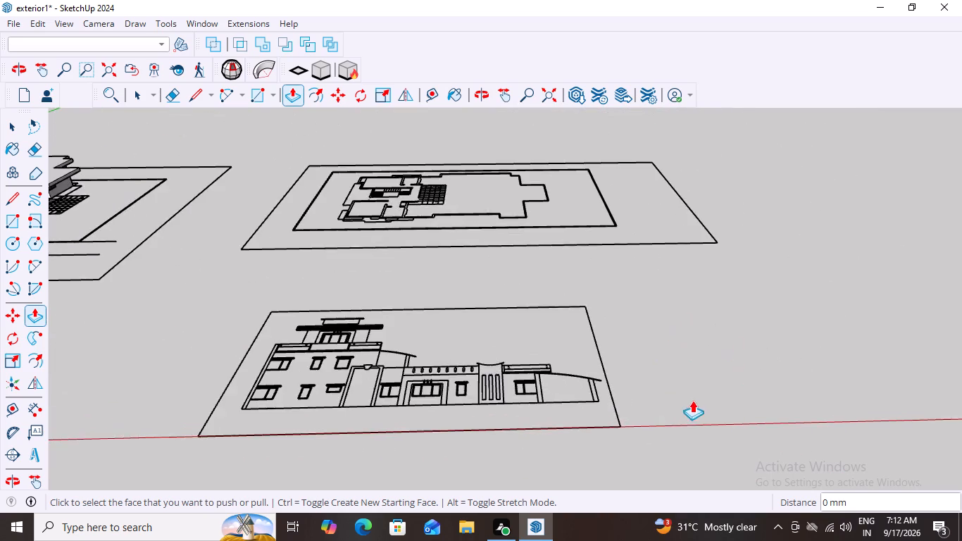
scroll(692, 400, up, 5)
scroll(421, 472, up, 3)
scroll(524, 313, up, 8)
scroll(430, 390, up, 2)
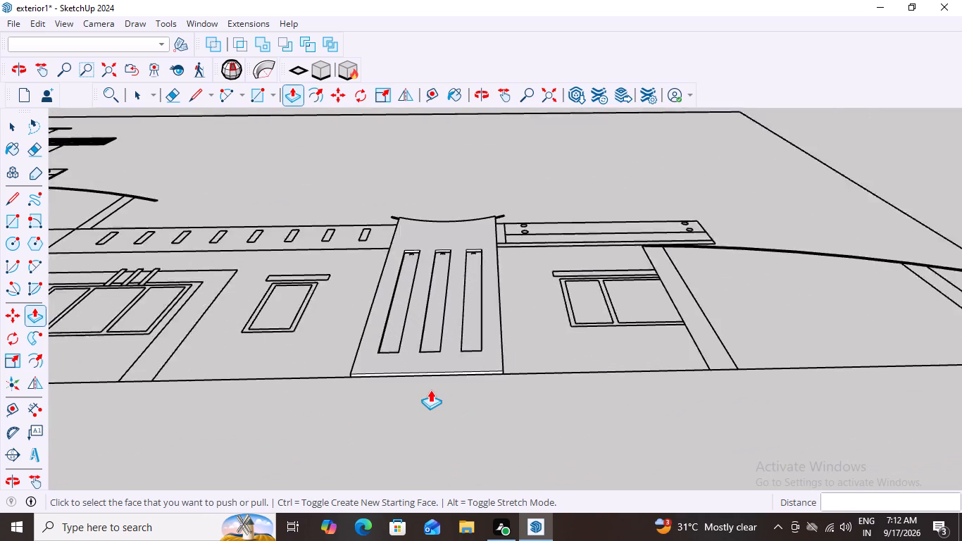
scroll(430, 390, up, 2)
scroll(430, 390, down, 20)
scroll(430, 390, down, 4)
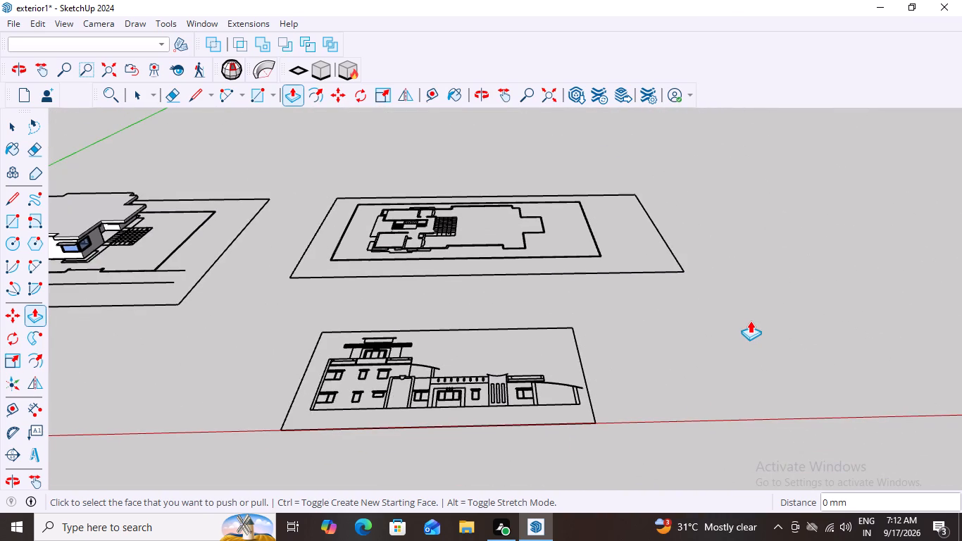
Examine the joint between the slotted pillar's curved top and the cap in the flat elevation up close.
key(space)
scroll(441, 468, up, 4)
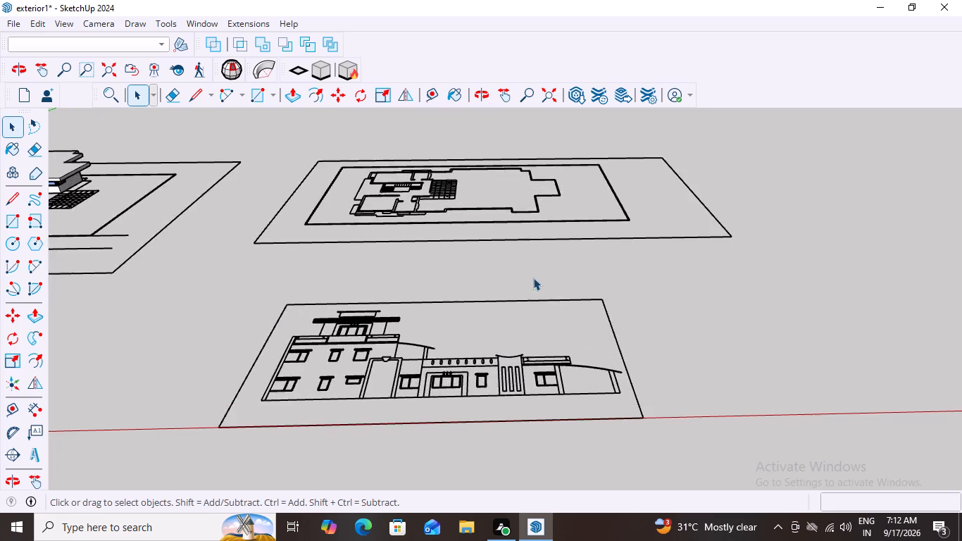
scroll(533, 278, up, 6)
scroll(493, 399, up, 7)
middle_drag(504, 385, 506, 487)
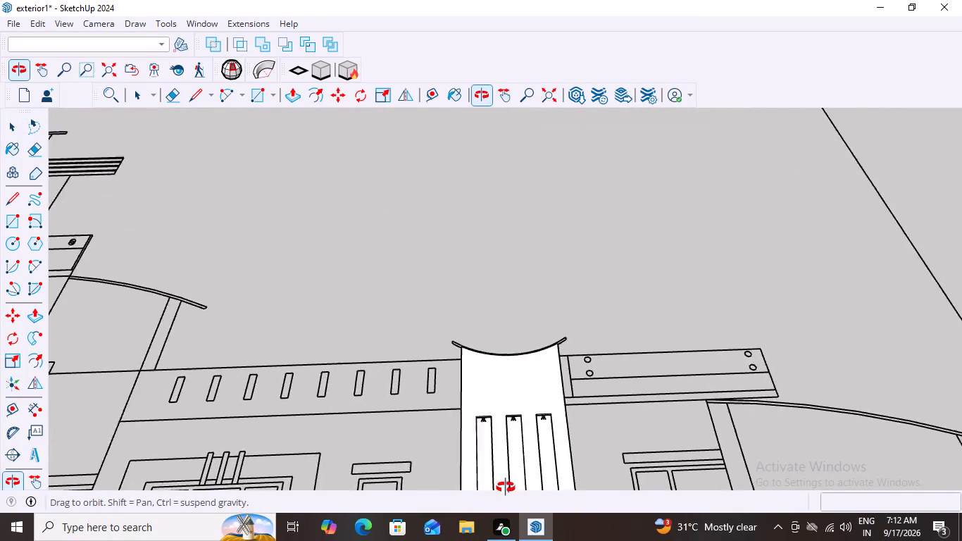
middle_drag(506, 487, 506, 521)
scroll(497, 318, up, 8)
middle_drag(506, 390, 499, 462)
scroll(472, 347, up, 1)
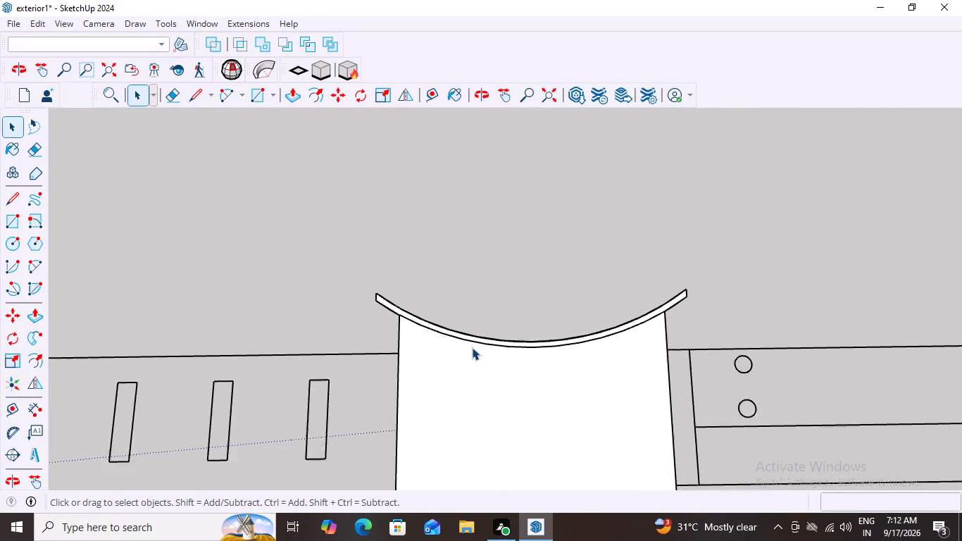
scroll(472, 347, up, 5)
scroll(487, 348, down, 10)
middle_drag(485, 368, 485, 369)
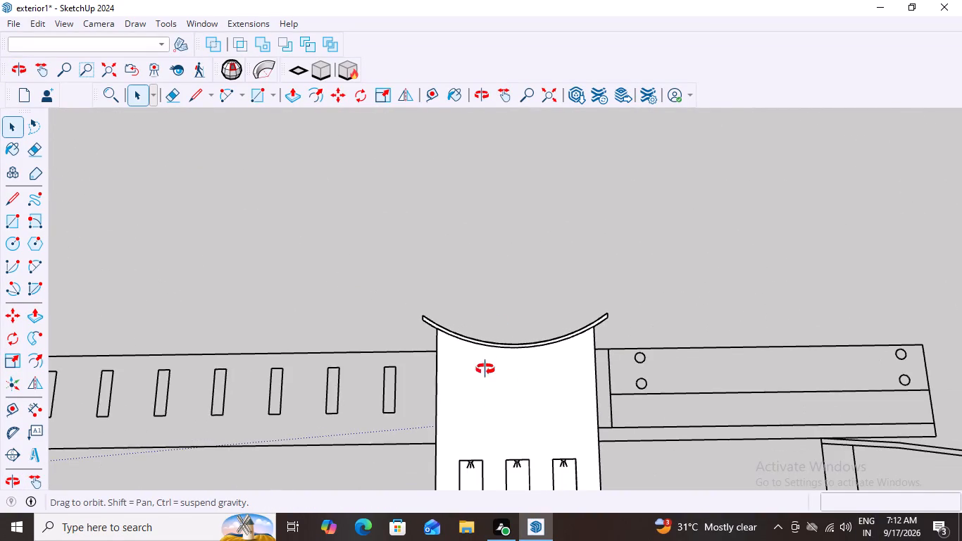
middle_drag(485, 369, 496, 384)
scroll(497, 384, down, 4)
scroll(518, 389, up, 5)
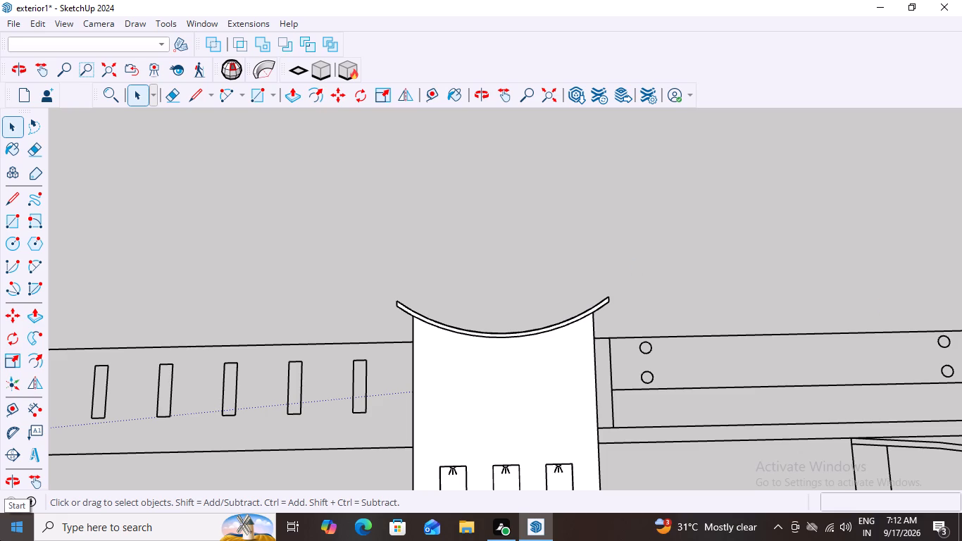
Examine the slotted pillar's place within the whole flat elevation and the elevation's position beside the plan drawings.
scroll(625, 362, down, 17)
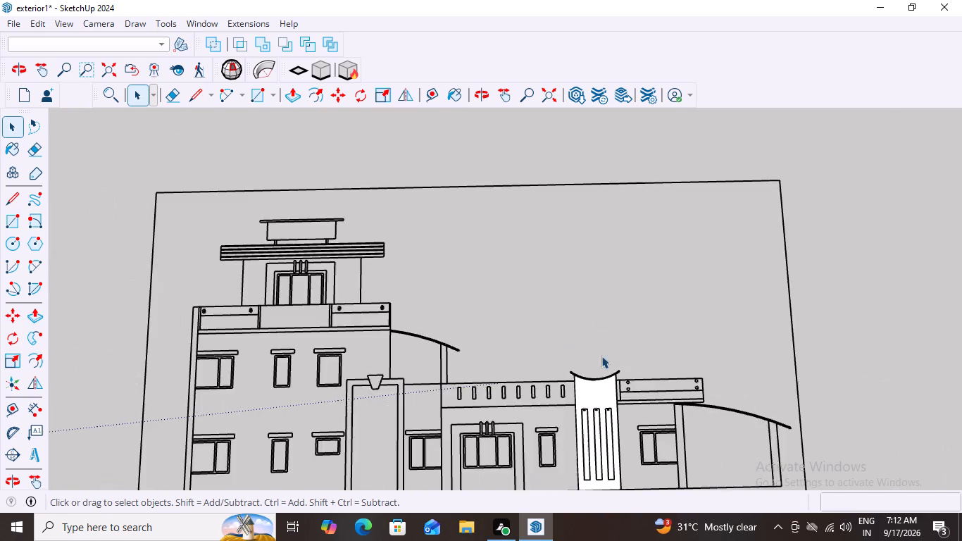
scroll(601, 356, down, 9)
scroll(622, 497, up, 20)
scroll(622, 497, up, 1)
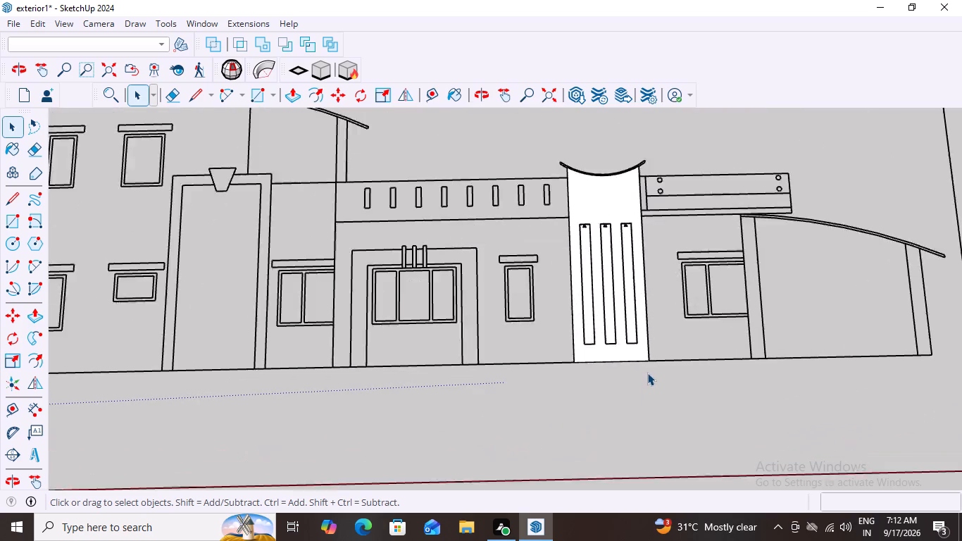
scroll(647, 373, up, 6)
scroll(618, 368, down, 16)
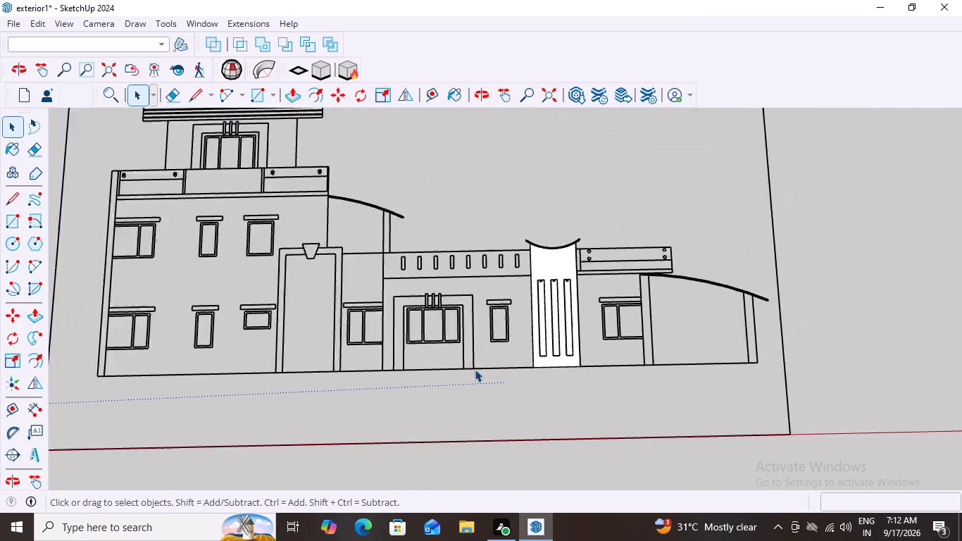
scroll(475, 369, down, 2)
middle_drag(586, 363, 658, 413)
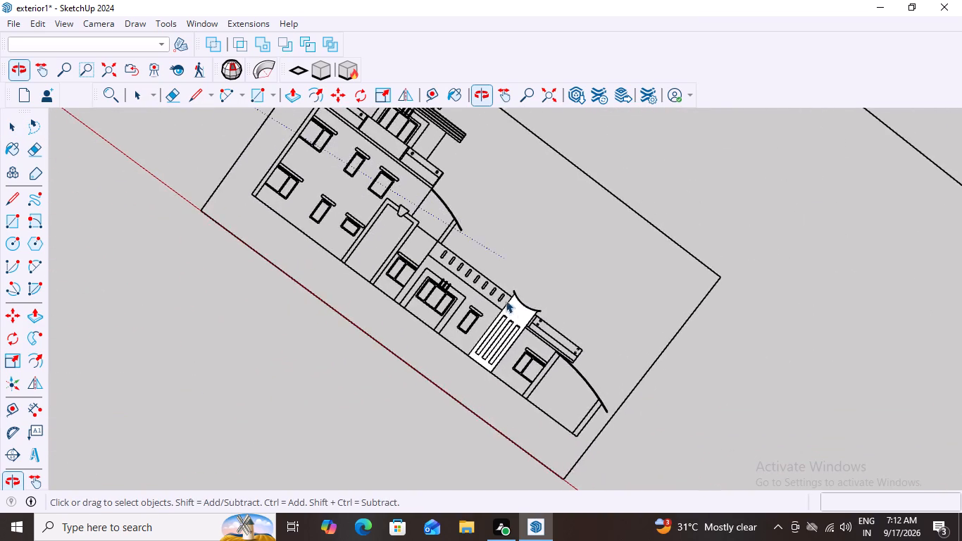
scroll(499, 300, down, 10)
middle_drag(507, 348, 484, 210)
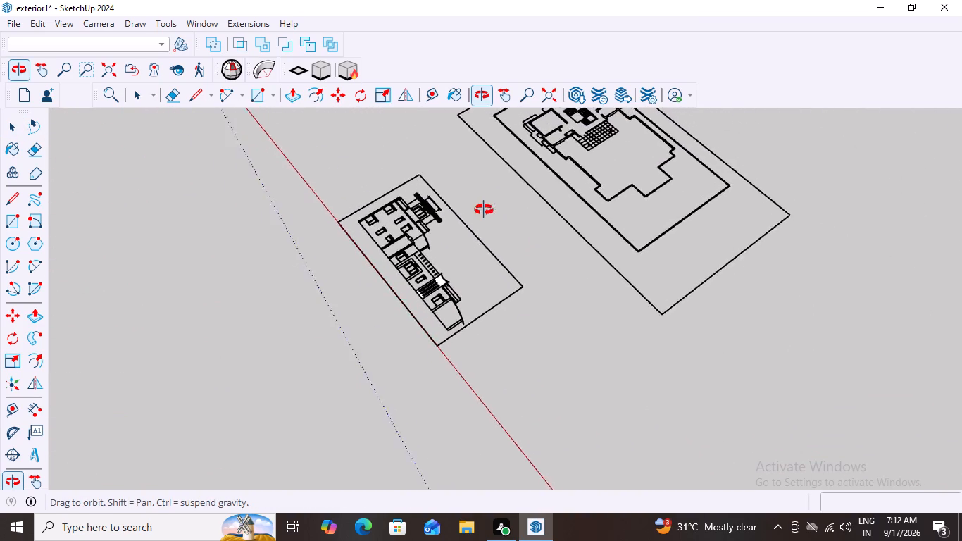
middle_drag(484, 210, 423, 218)
scroll(369, 231, down, 10)
middle_drag(396, 356, 583, 383)
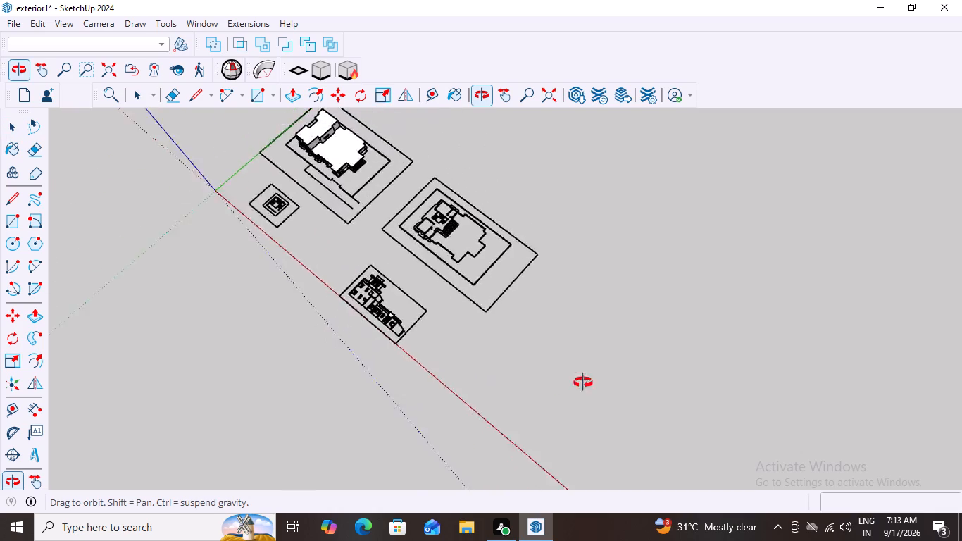
middle_drag(583, 383, 554, 416)
Inspect the curved cap and the pillar's top edge from the underside of the elevation, comparing their thicknesses.
scroll(320, 390, up, 2)
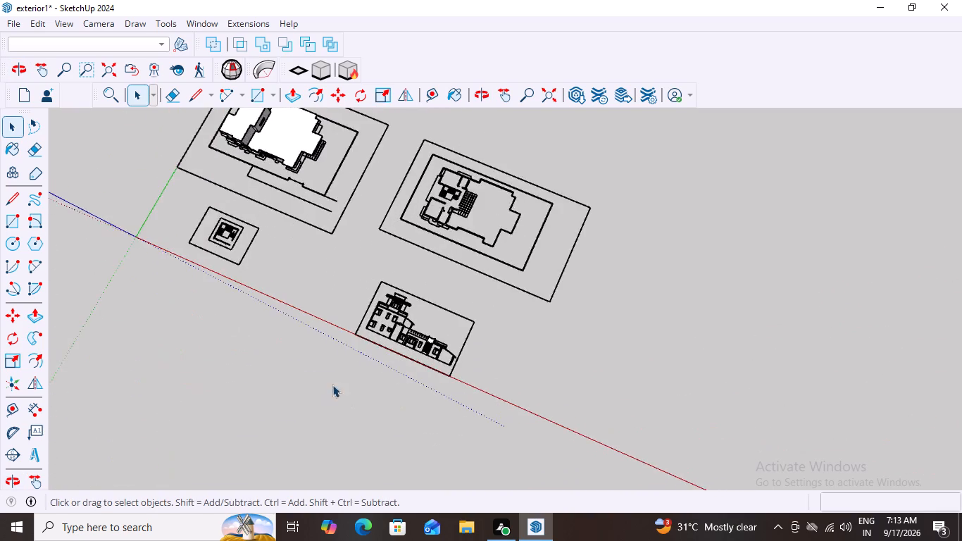
scroll(332, 385, up, 5)
middle_drag(423, 384, 503, 398)
scroll(470, 402, up, 2)
scroll(356, 357, up, 6)
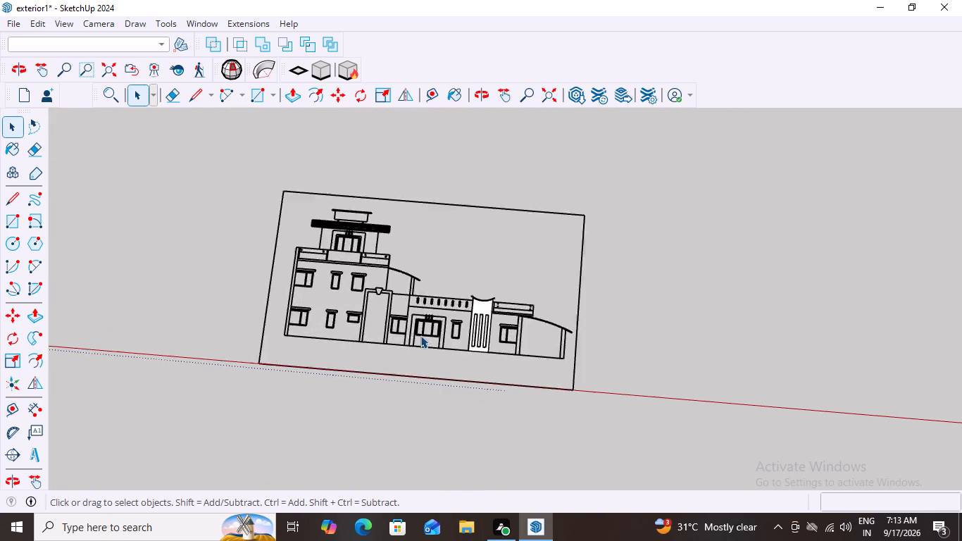
scroll(420, 335, up, 10)
middle_drag(539, 343, 533, 500)
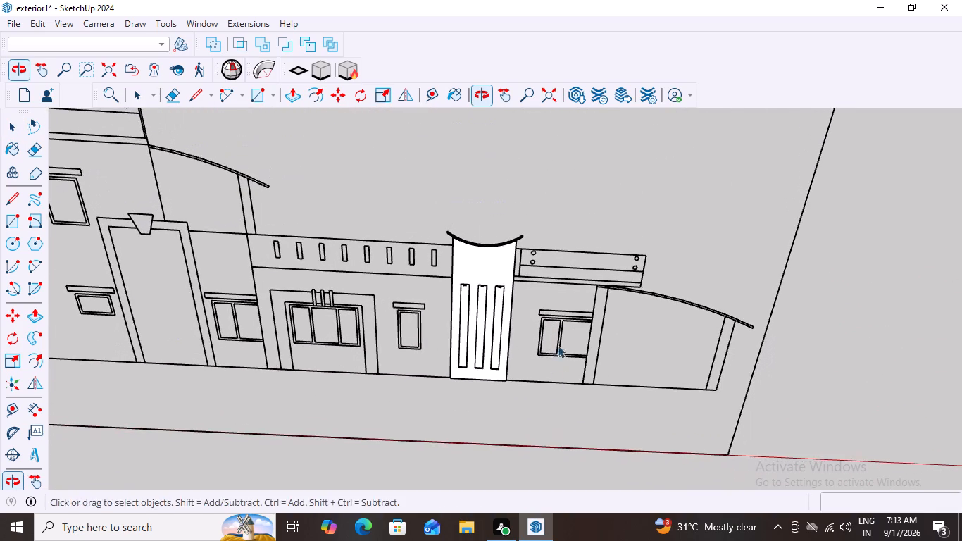
middle_drag(562, 309, 549, 425)
scroll(487, 285, up, 14)
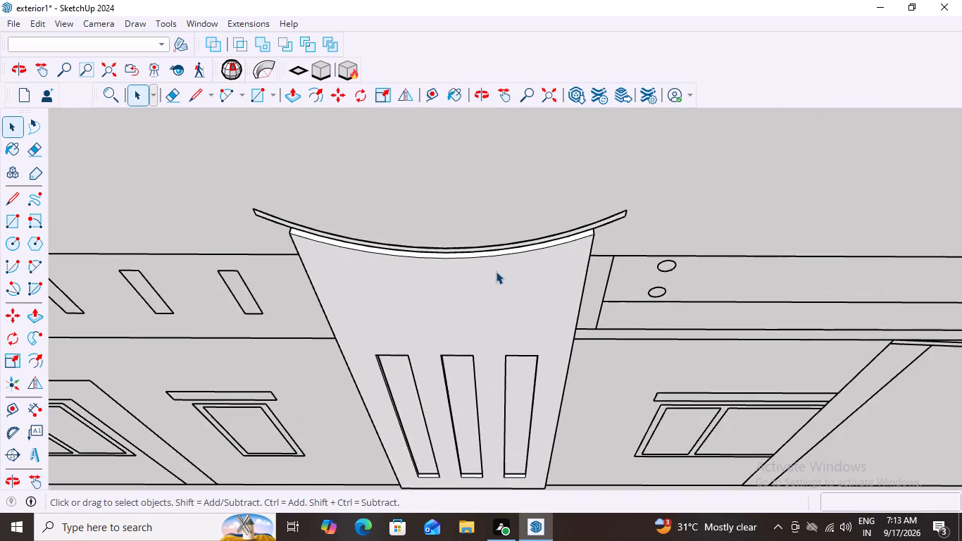
scroll(494, 254, up, 4)
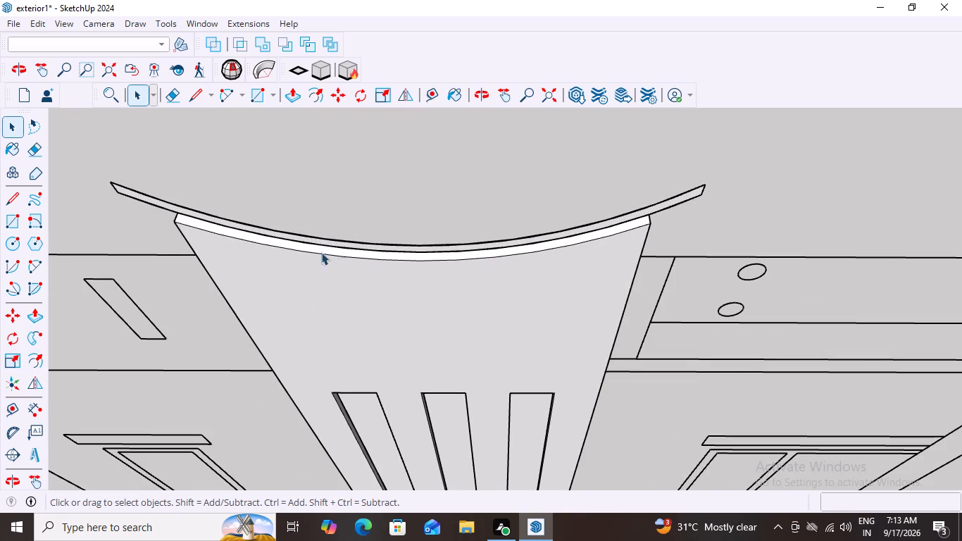
scroll(303, 253, up, 3)
middle_drag(304, 256, 321, 263)
scroll(319, 256, down, 6)
middle_drag(712, 218, 705, 197)
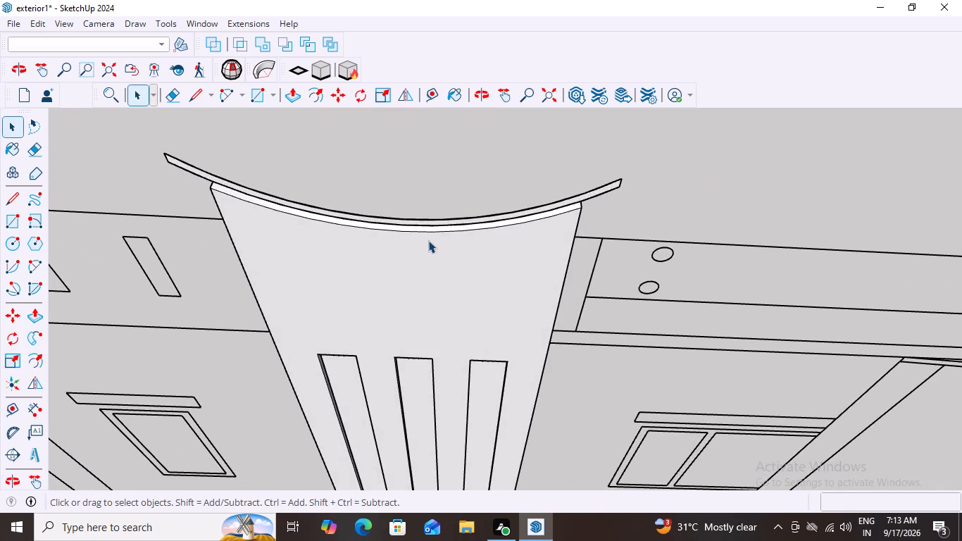
Open the curved cap group and extrude its thin curved face 40 mm, to the pillar's top corner.
scroll(428, 247, up, 3)
click(470, 211)
double_click(470, 211)
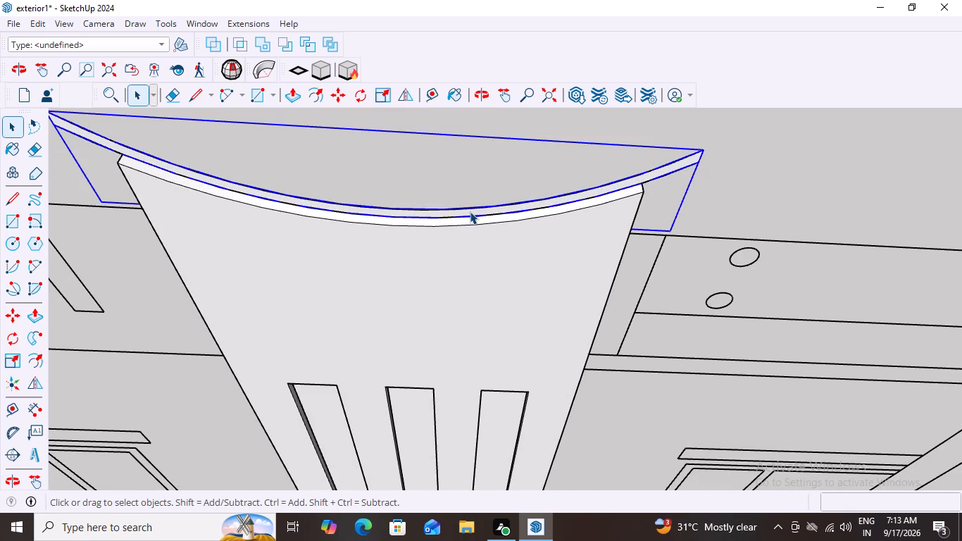
click(470, 211)
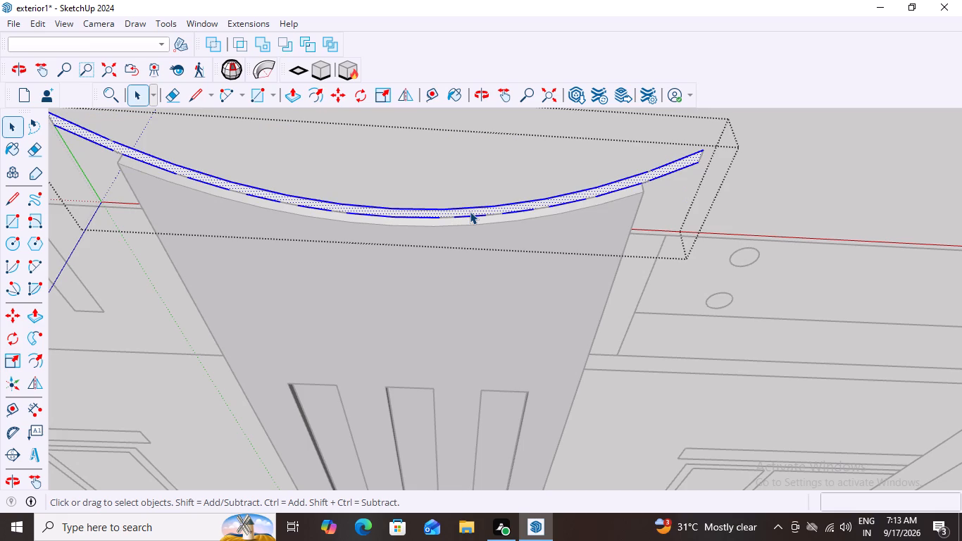
key(p)
click(475, 203)
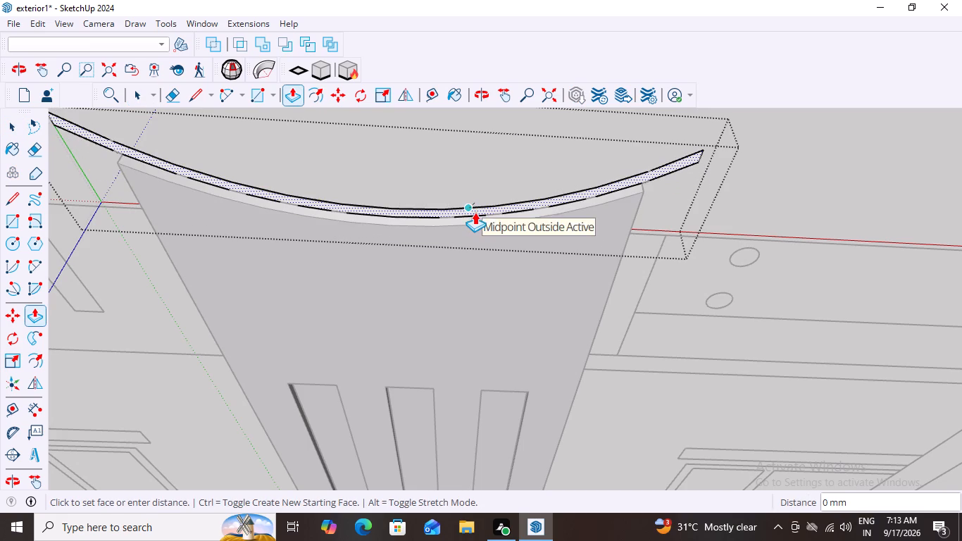
click(644, 190)
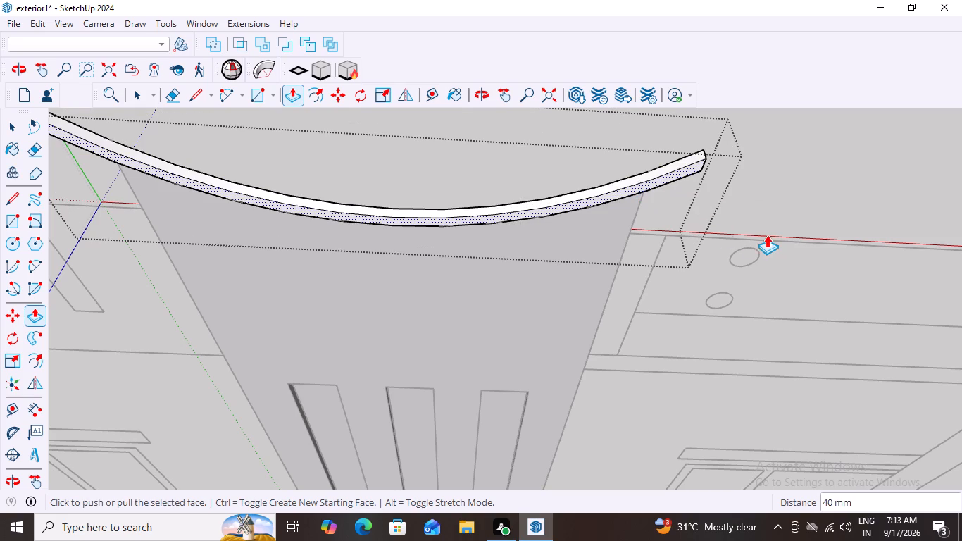
key(space)
click(804, 182)
Examine the extruded cap and slotted pillar against the rest of the elevation from underneath and above.
scroll(801, 192, down, 10)
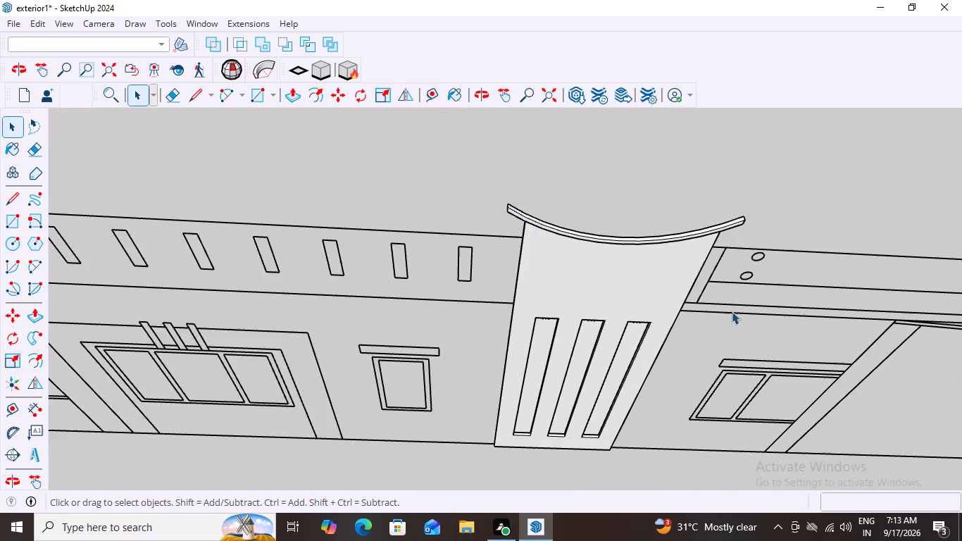
middle_drag(759, 297, 672, 168)
scroll(661, 137, down, 6)
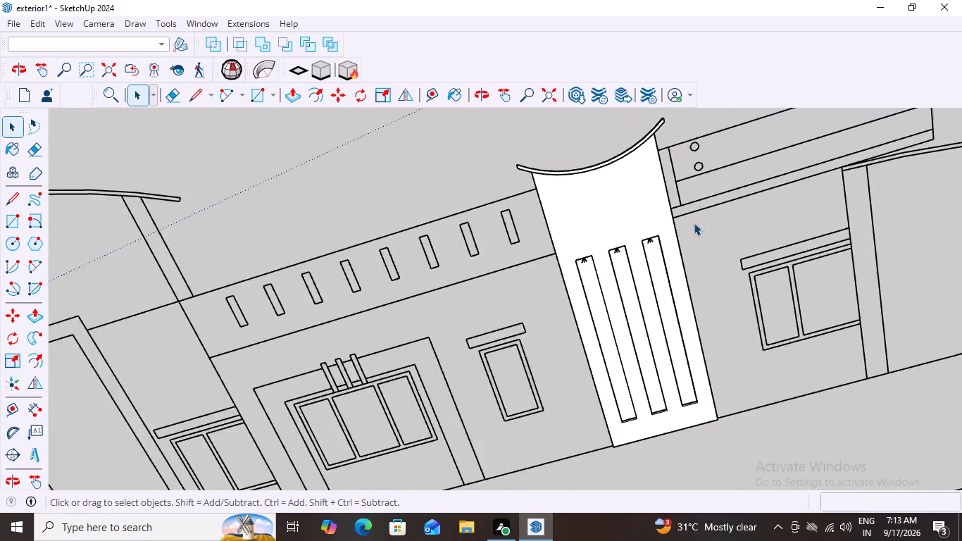
scroll(694, 223, down, 6)
middle_drag(713, 335, 723, 288)
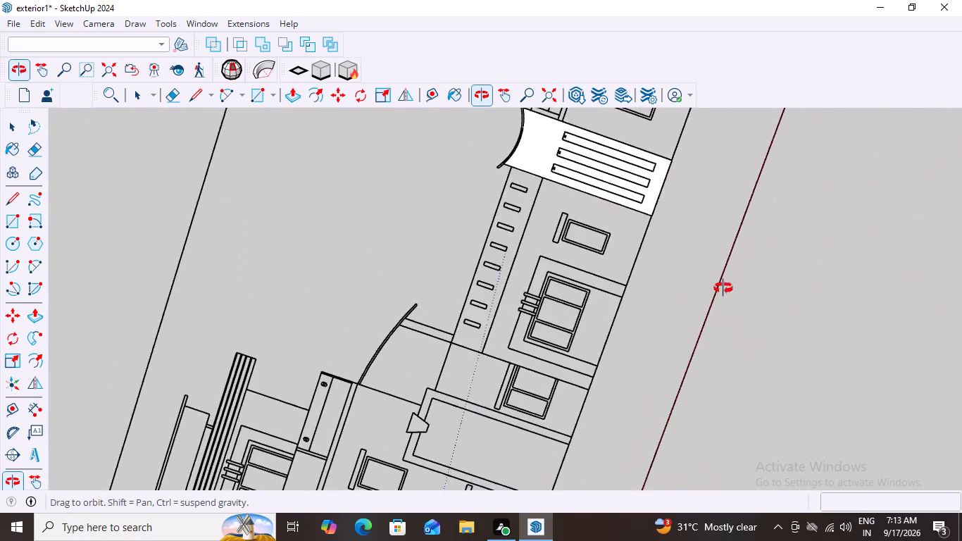
middle_drag(723, 288, 797, 467)
scroll(806, 466, down, 1)
scroll(722, 366, down, 4)
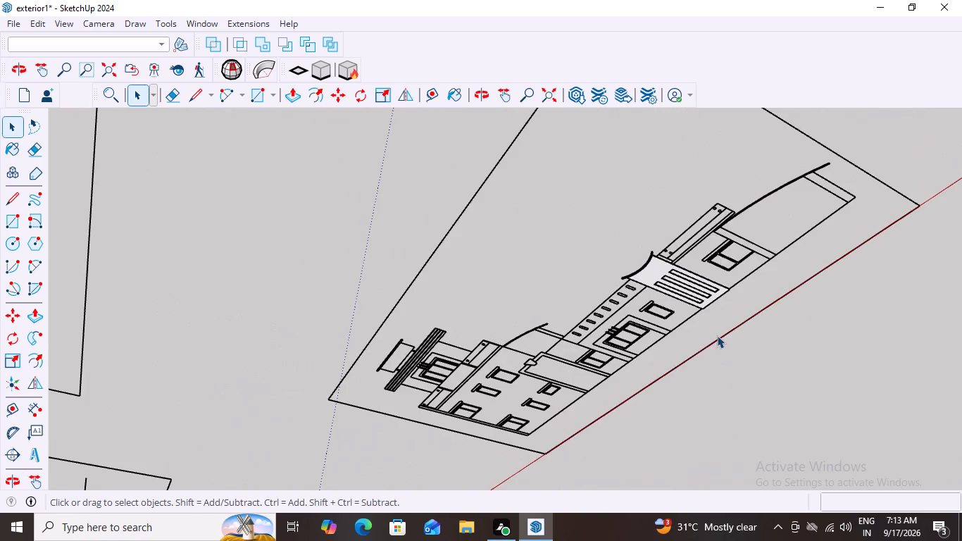
middle_drag(825, 215, 935, 357)
middle_drag(299, 206, 474, 94)
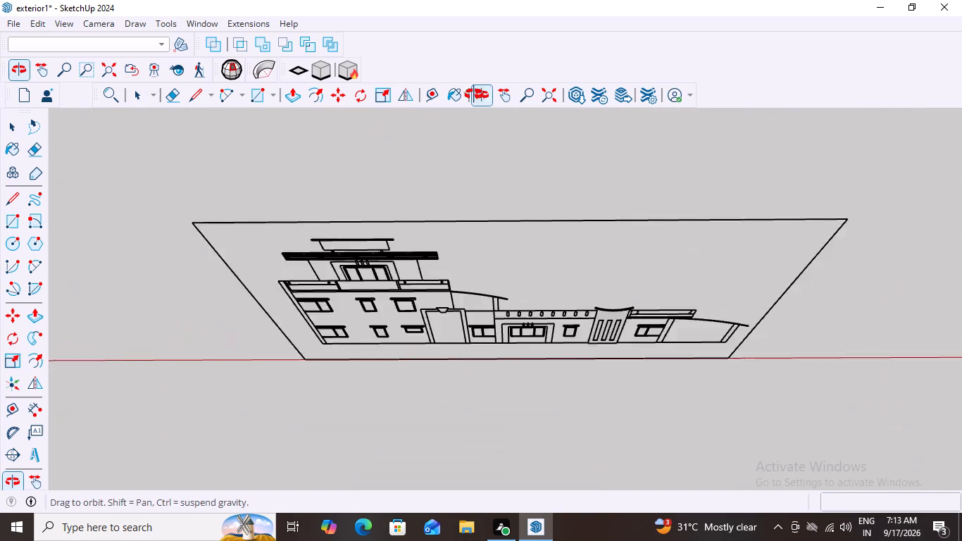
middle_drag(474, 94, 511, 0)
middle_drag(653, 278, 676, 148)
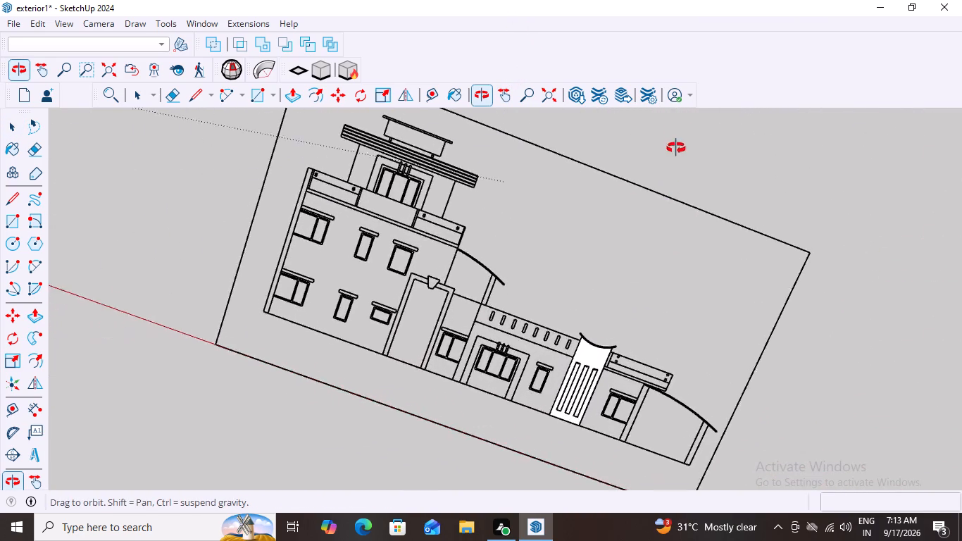
middle_drag(676, 148, 563, 95)
scroll(341, 201, down, 5)
middle_drag(373, 375, 468, 373)
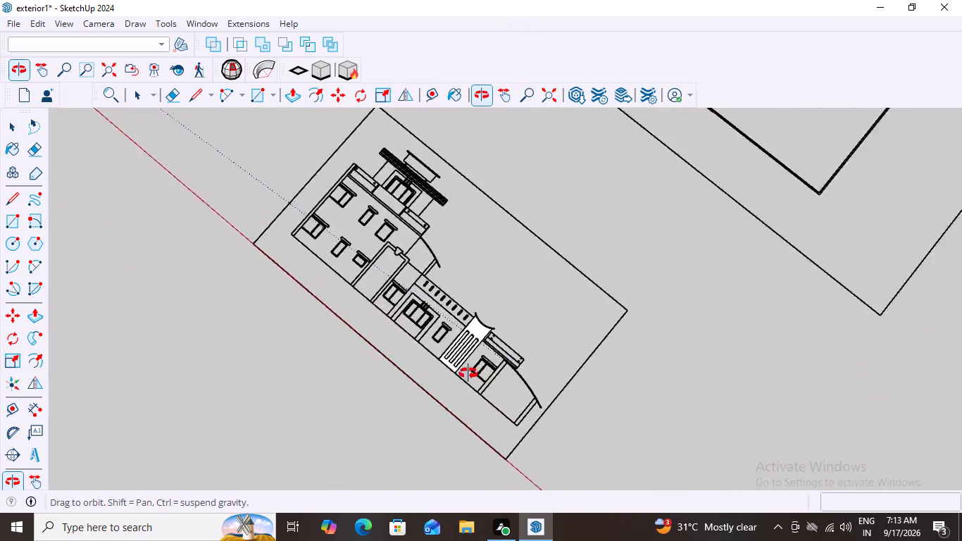
middle_drag(468, 373, 593, 376)
Push/Pull the slotted pillar's front face outward about 61 mm beyond the curved cap, leaving the slots recessed.
scroll(501, 377, up, 10)
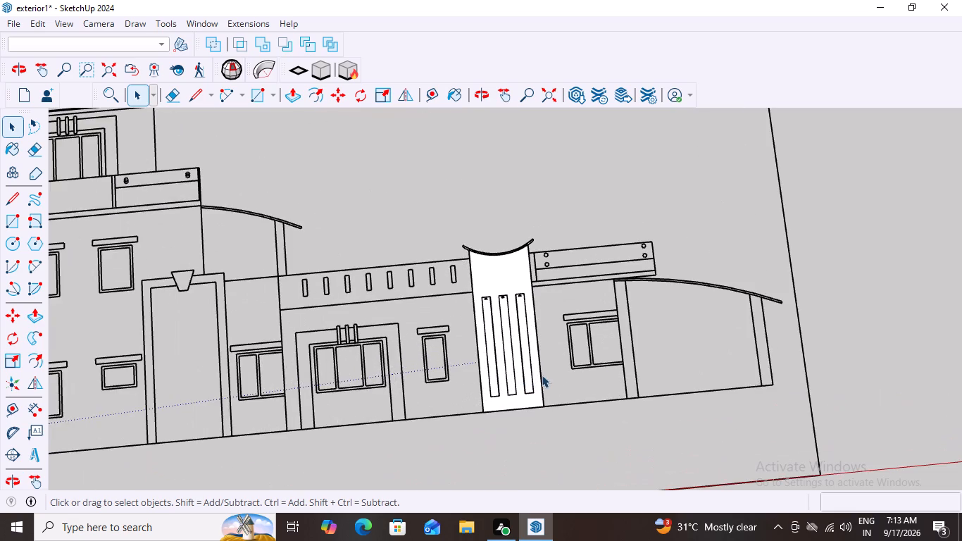
middle_drag(604, 373, 582, 389)
scroll(452, 323, up, 2)
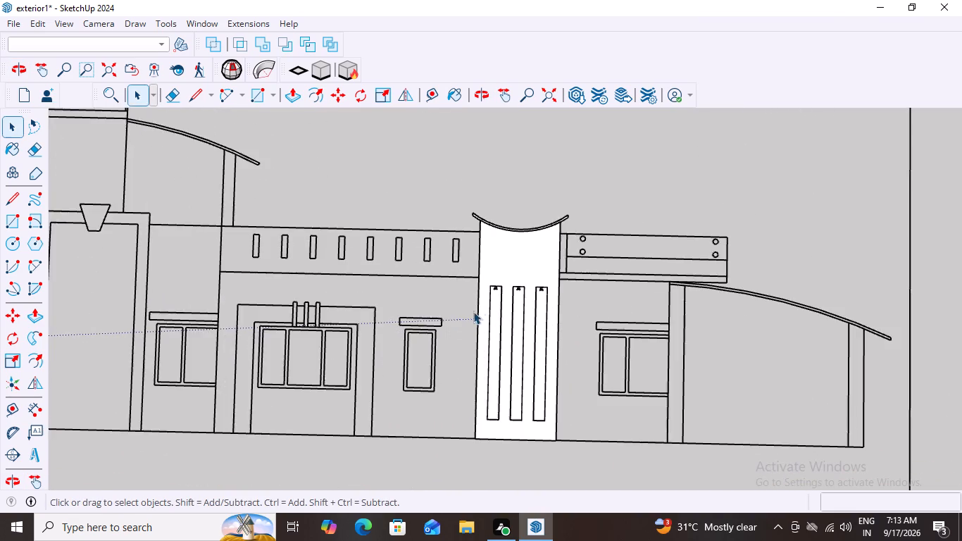
scroll(473, 311, up, 9)
click(497, 197)
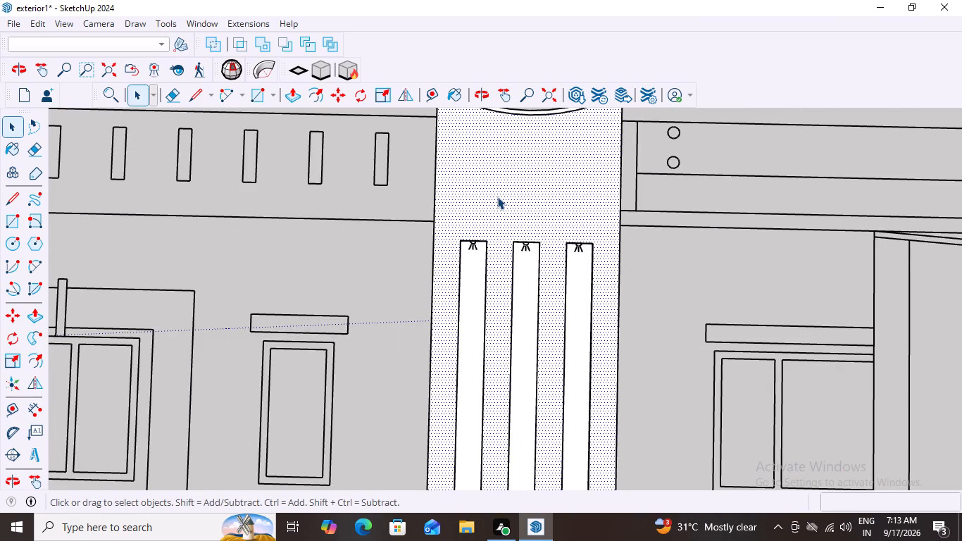
middle_drag(496, 323, 657, 82)
scroll(482, 355, up, 2)
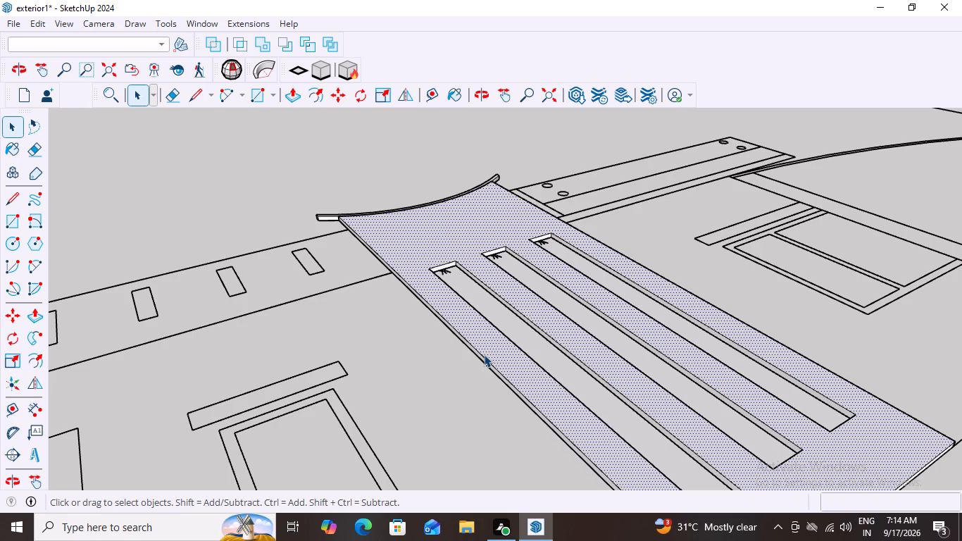
key(p)
click(523, 363)
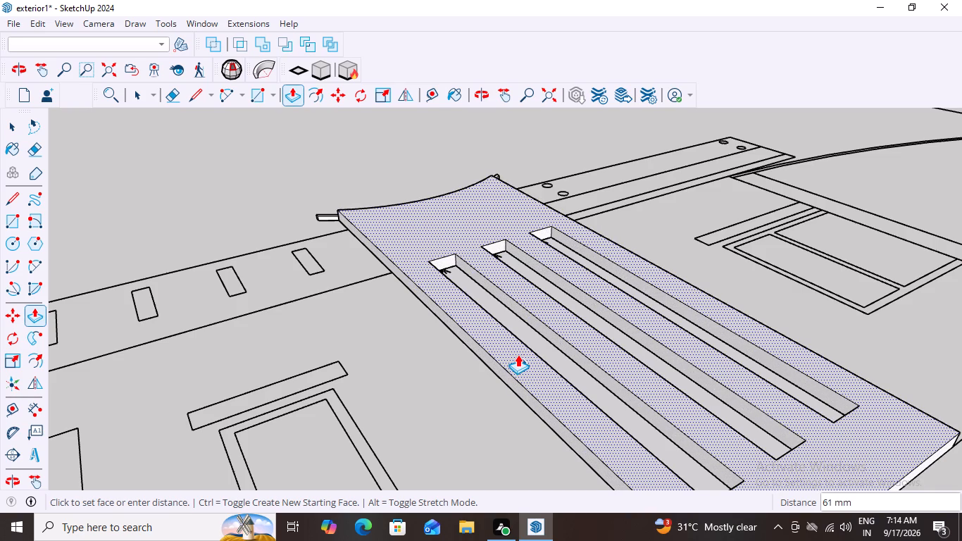
click(518, 354)
scroll(482, 402, down, 8)
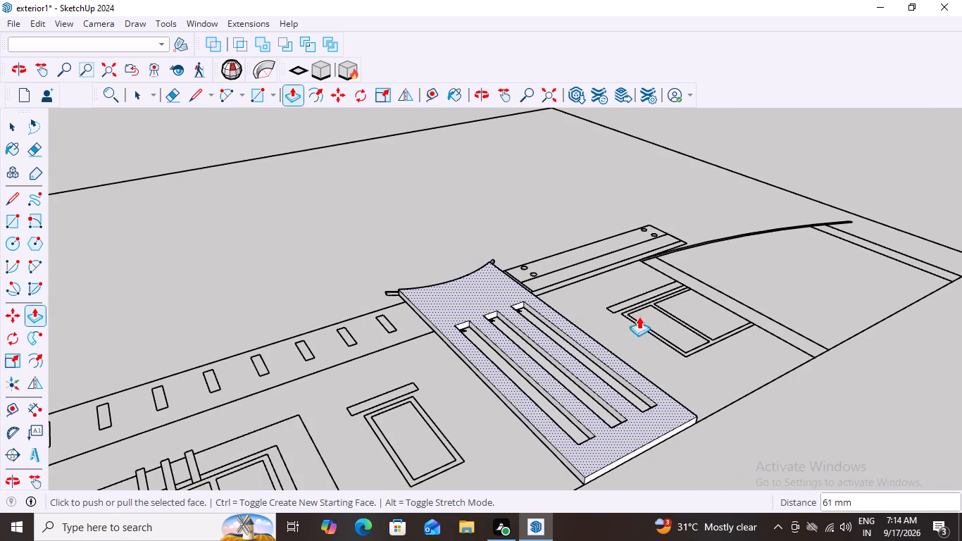
key(space)
click(585, 207)
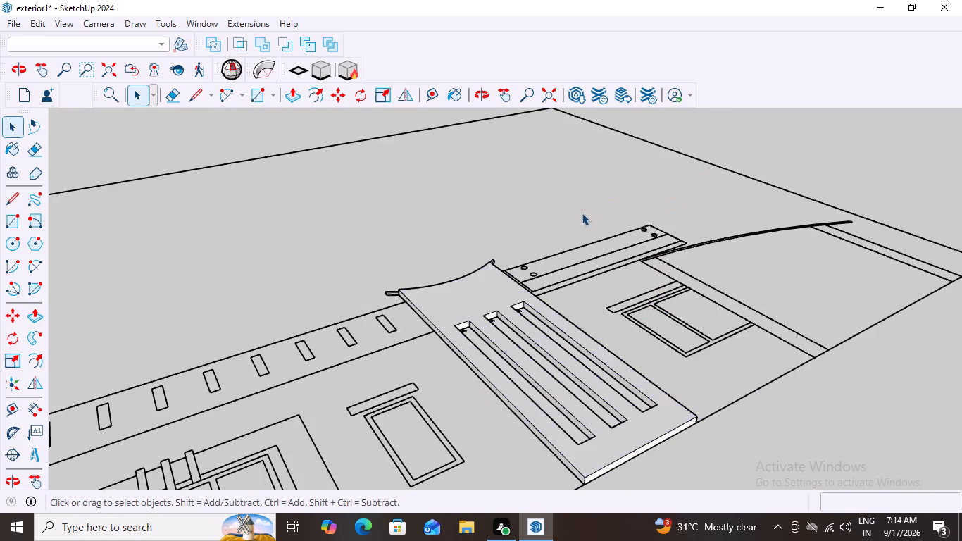
Open the curved cap group, extrude its thin front face 56 mm out to the slotted pillar's front face, and close the group.
middle_drag(582, 226, 605, 495)
scroll(605, 495, down, 1)
scroll(568, 352, down, 3)
middle_drag(531, 287, 651, 343)
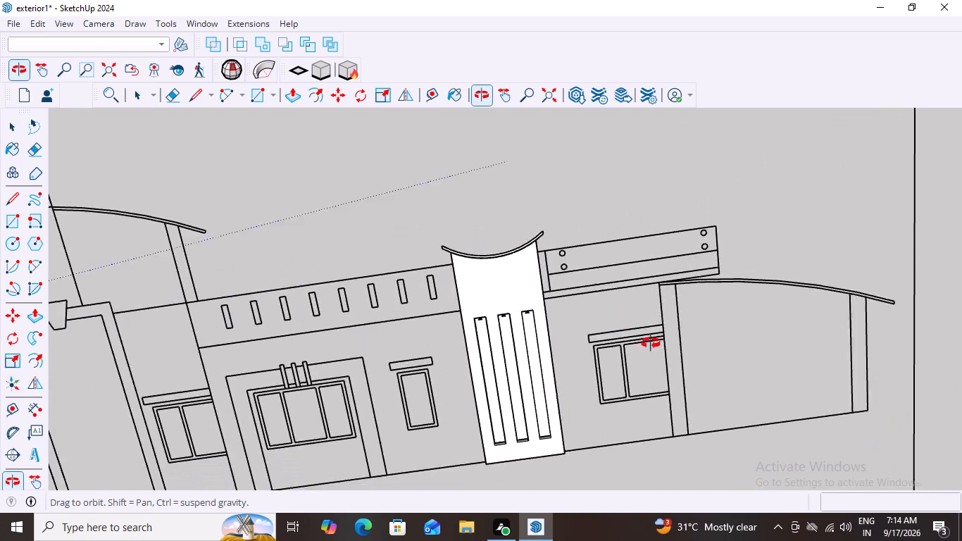
middle_drag(651, 343, 628, 383)
scroll(518, 276, up, 14)
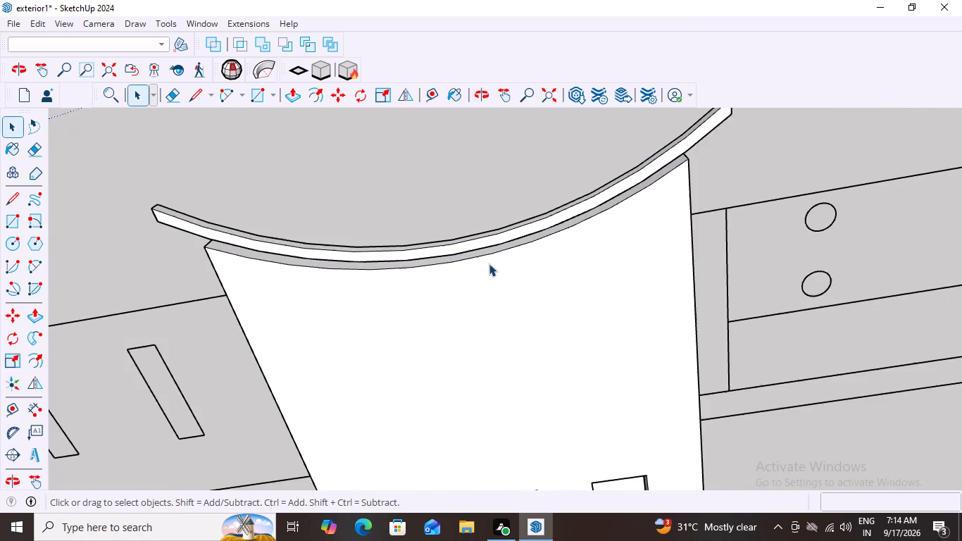
scroll(489, 263, up, 5)
click(477, 232)
double_click(477, 237)
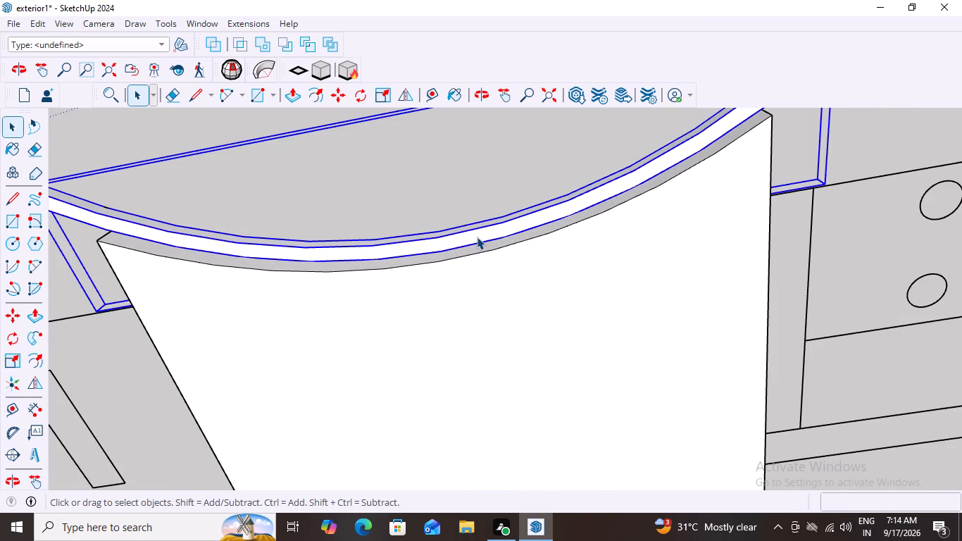
click(477, 237)
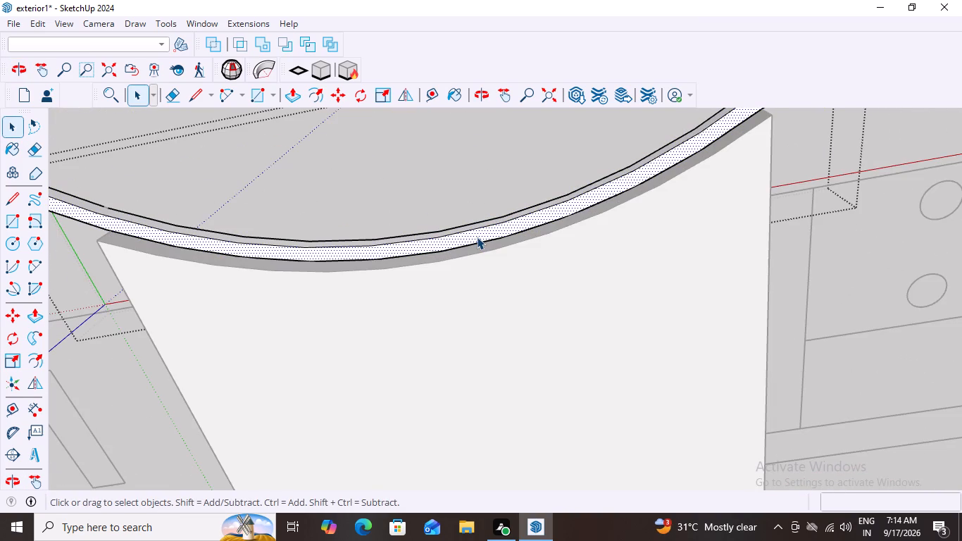
key(p)
scroll(661, 175, down, 8)
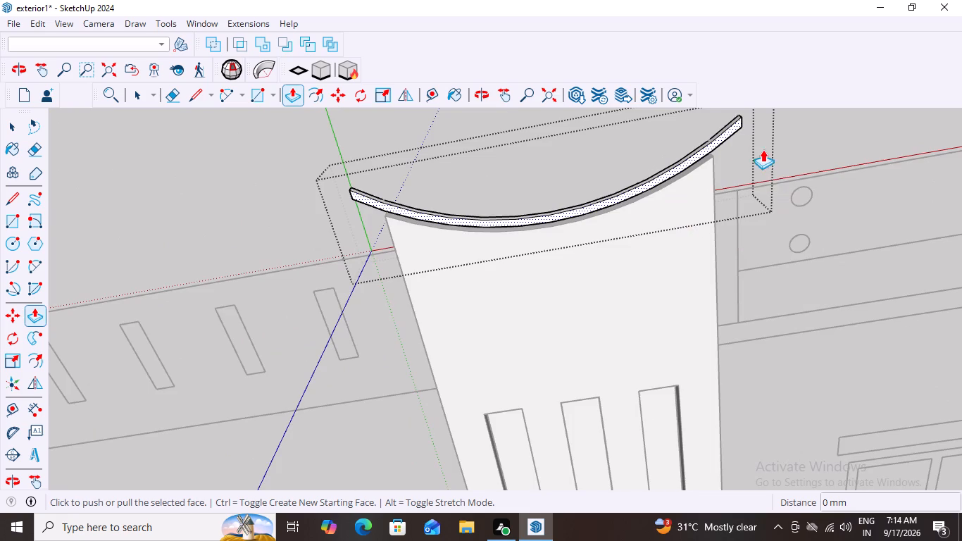
scroll(747, 148, up, 7)
click(673, 147)
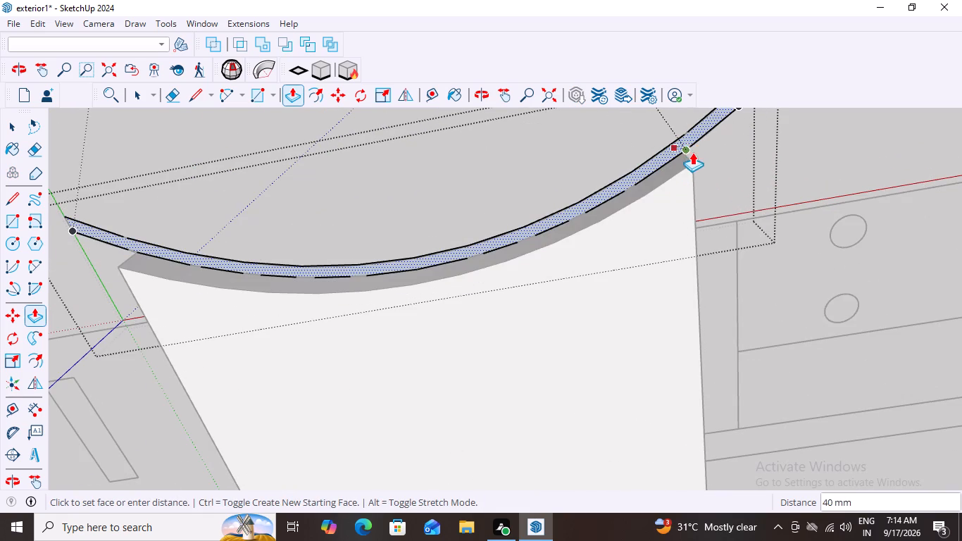
scroll(682, 174, up, 2)
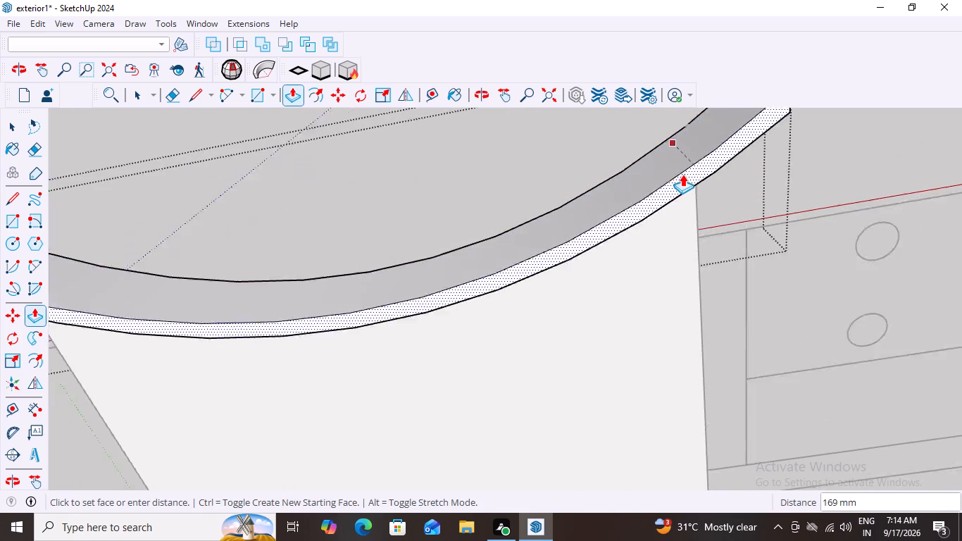
scroll(682, 174, up, 7)
scroll(673, 223, down, 7)
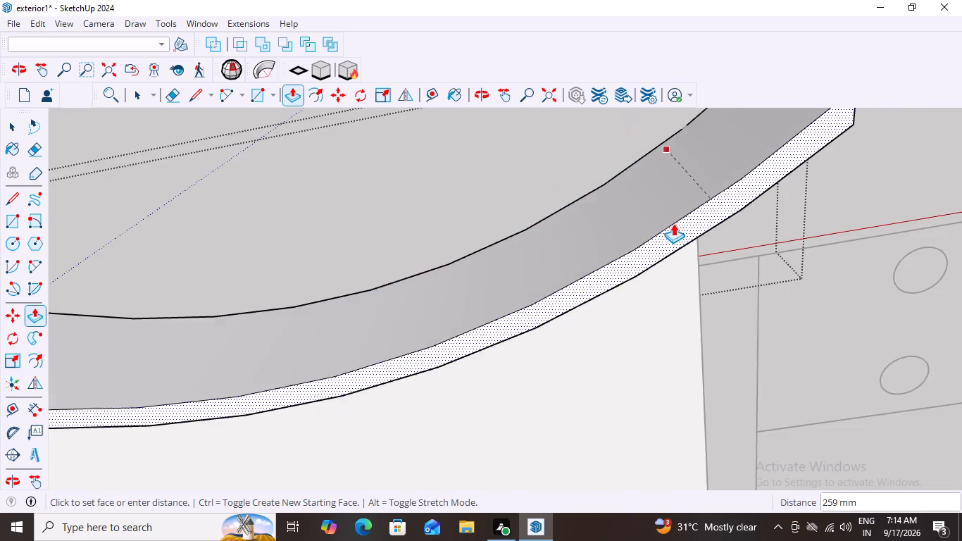
scroll(673, 223, down, 7)
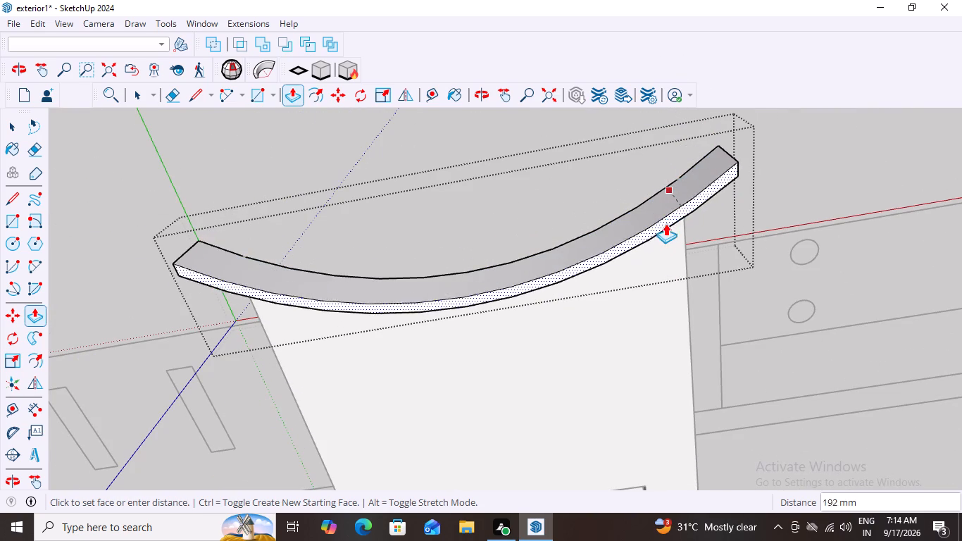
scroll(666, 223, up, 3)
scroll(666, 223, down, 11)
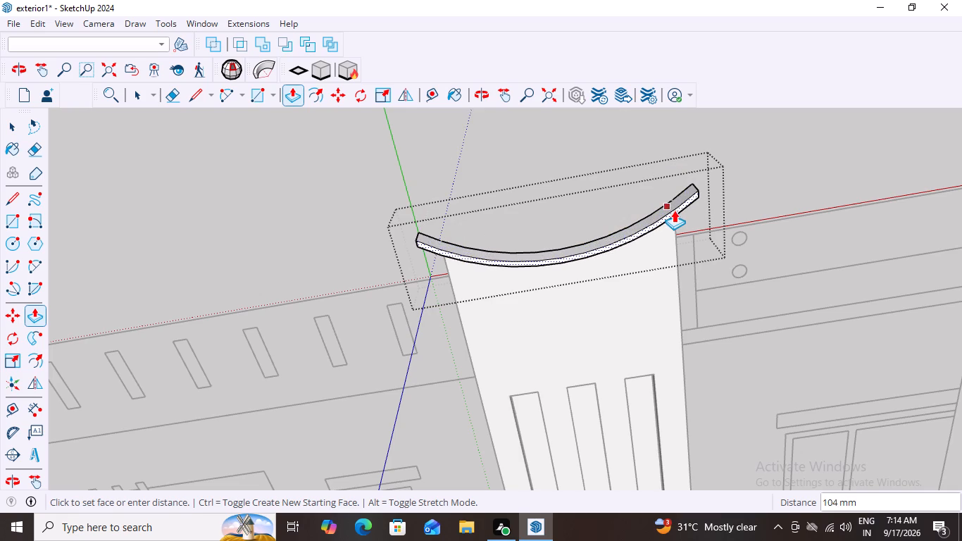
middle_drag(674, 210, 758, 168)
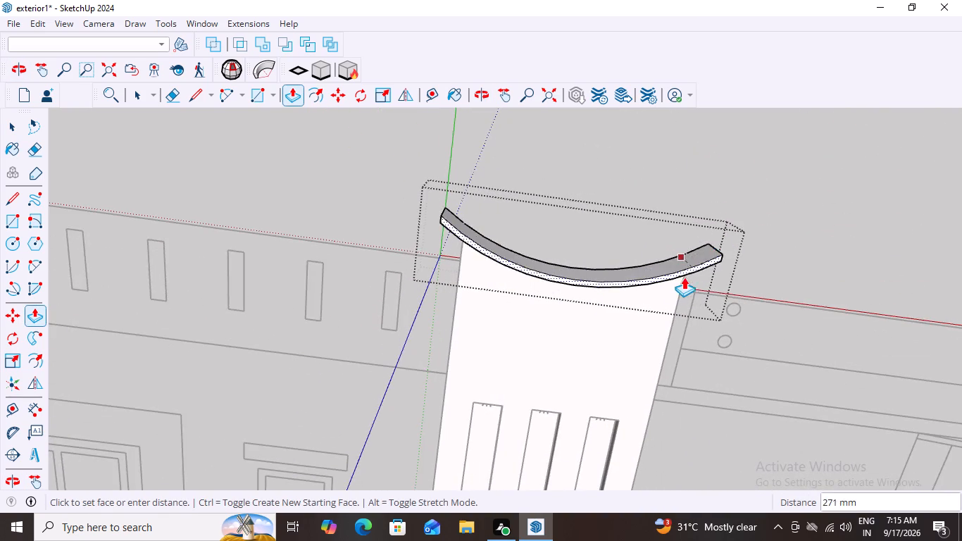
scroll(679, 282, up, 7)
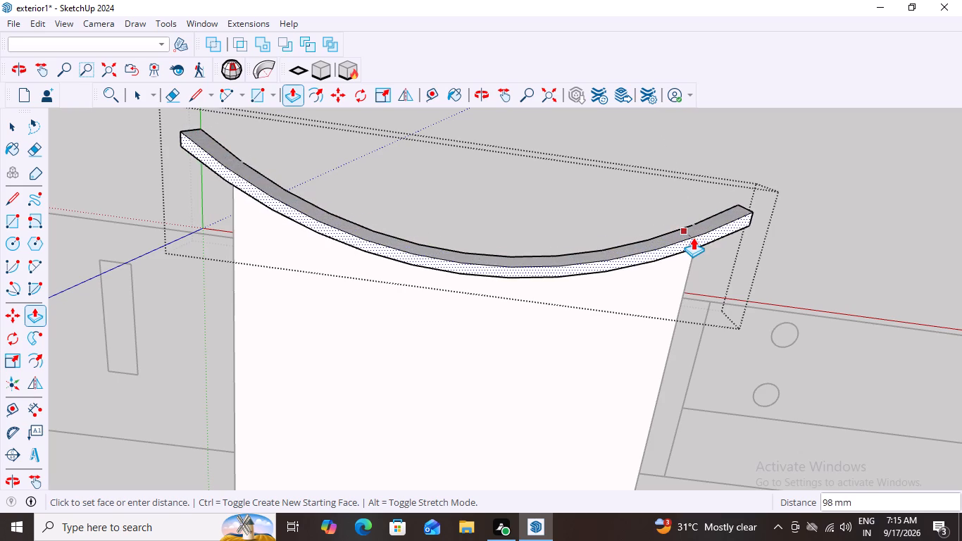
scroll(696, 240, down, 18)
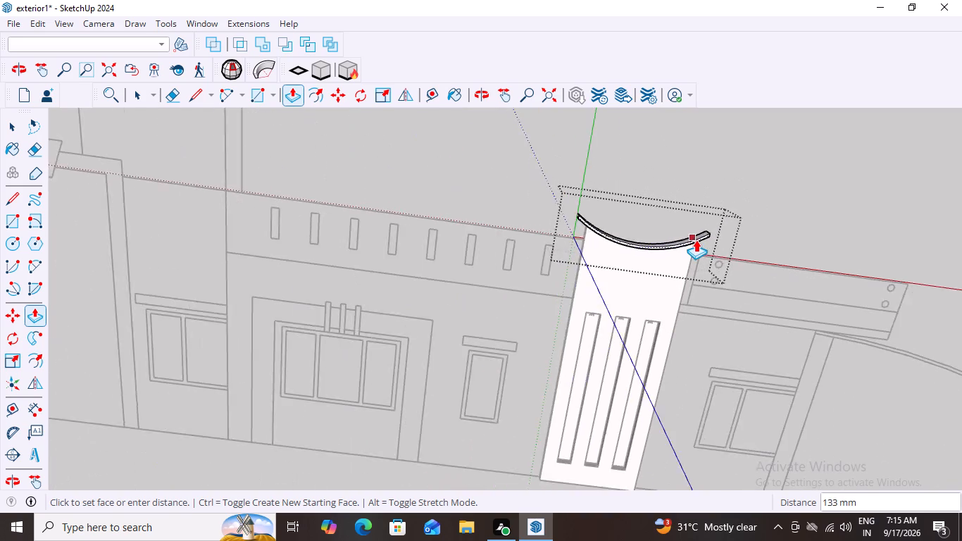
scroll(696, 240, down, 6)
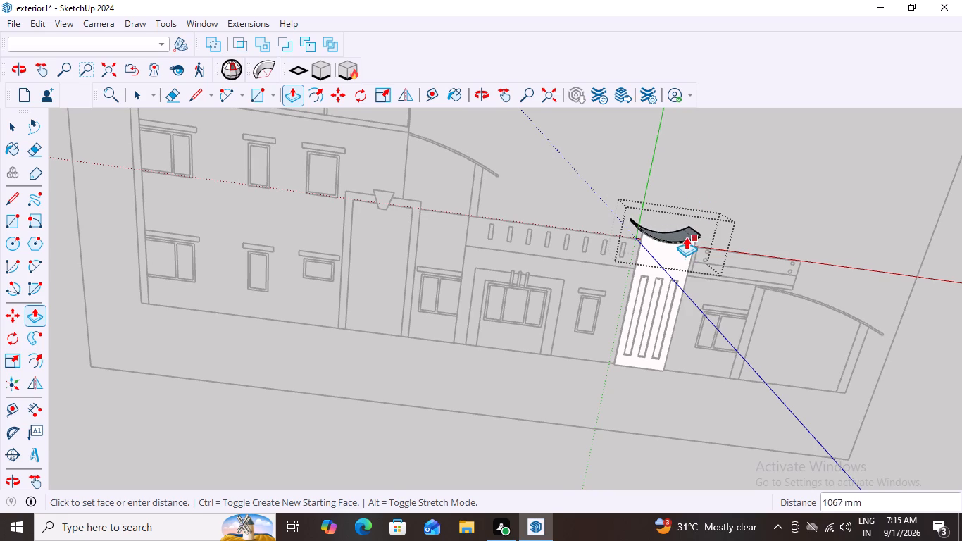
scroll(685, 239, up, 20)
scroll(685, 239, up, 2)
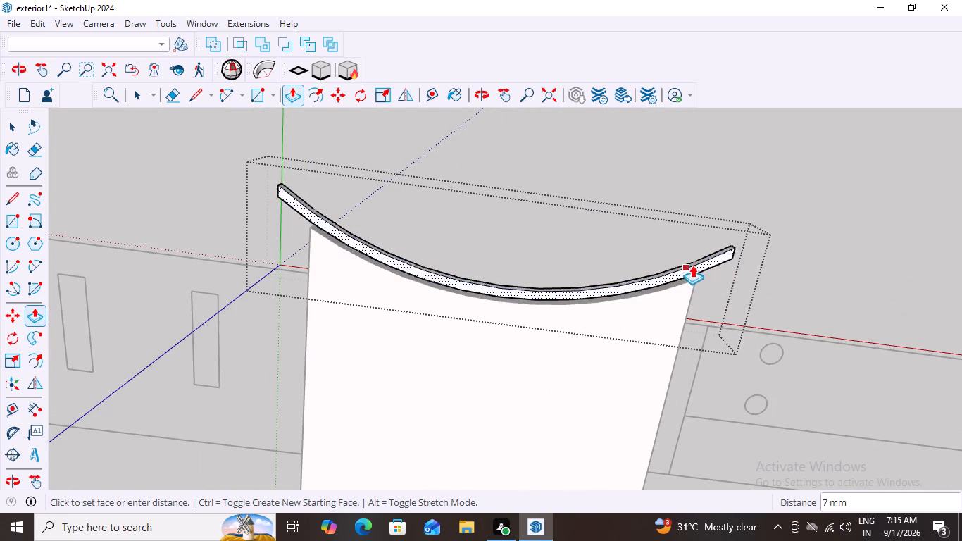
scroll(689, 281, up, 7)
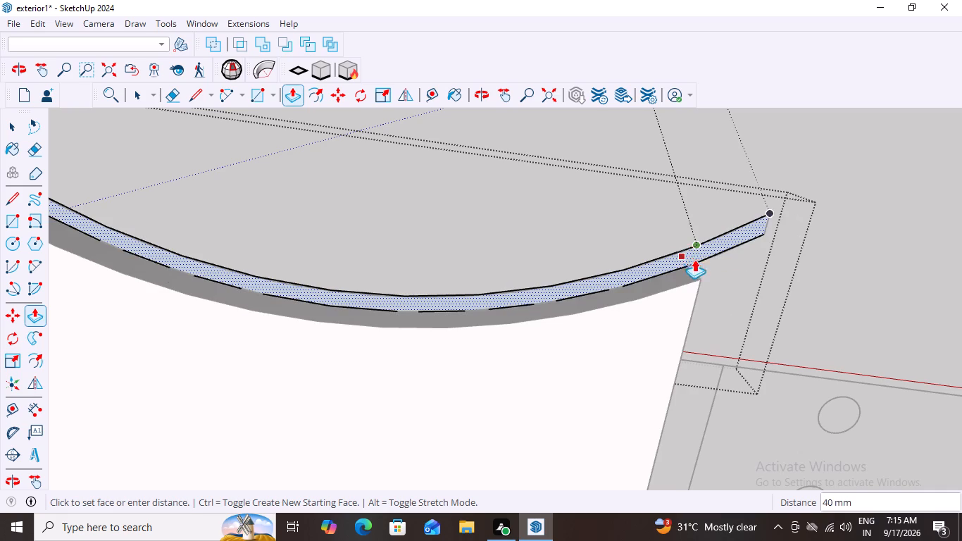
click(663, 284)
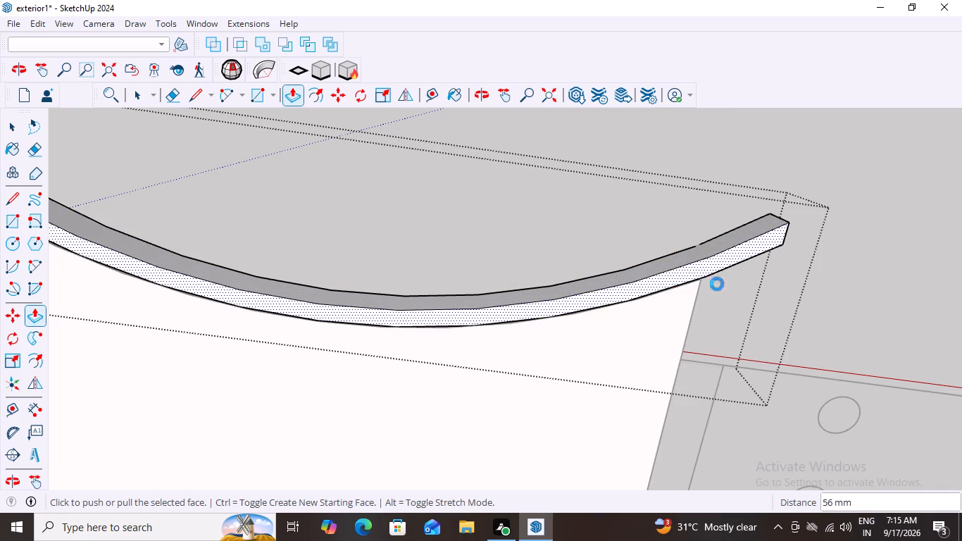
scroll(795, 280, down, 9)
key(space)
scroll(631, 235, down, 2)
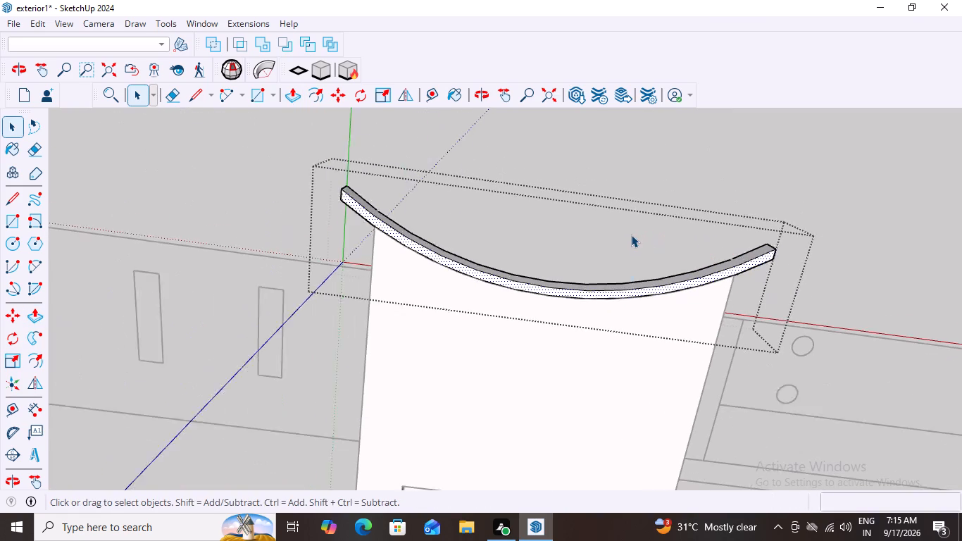
scroll(631, 235, down, 20)
middle_drag(487, 282, 496, 306)
middle_drag(673, 342, 624, 253)
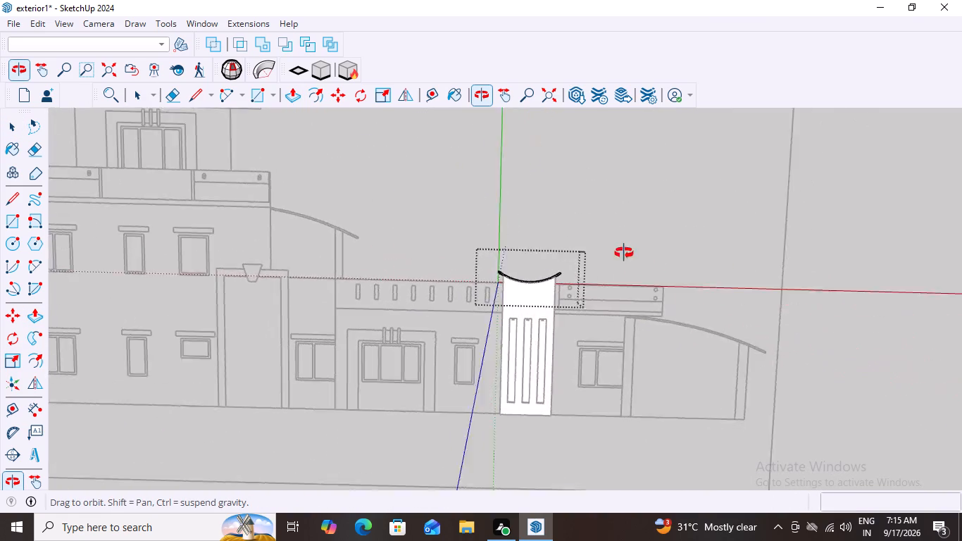
middle_drag(624, 253, 623, 288)
double_click(629, 209)
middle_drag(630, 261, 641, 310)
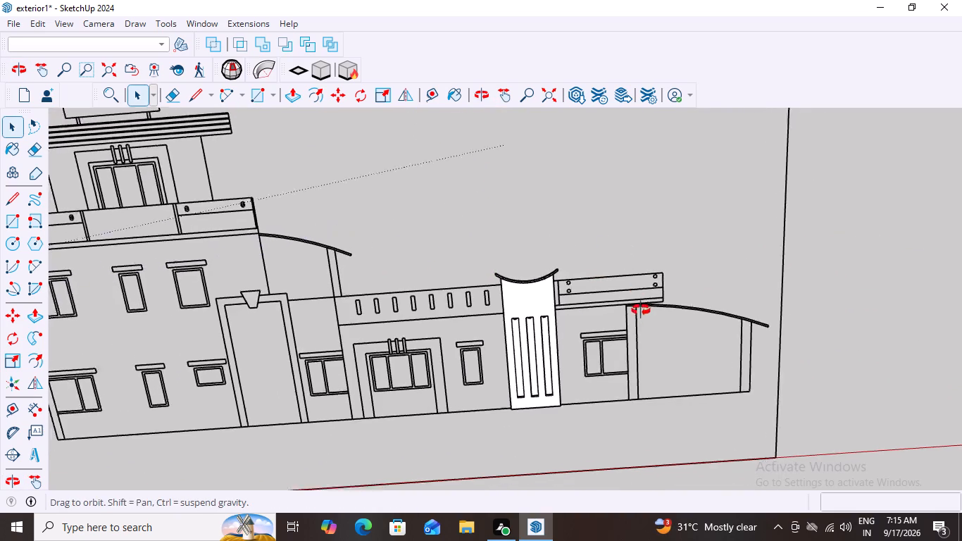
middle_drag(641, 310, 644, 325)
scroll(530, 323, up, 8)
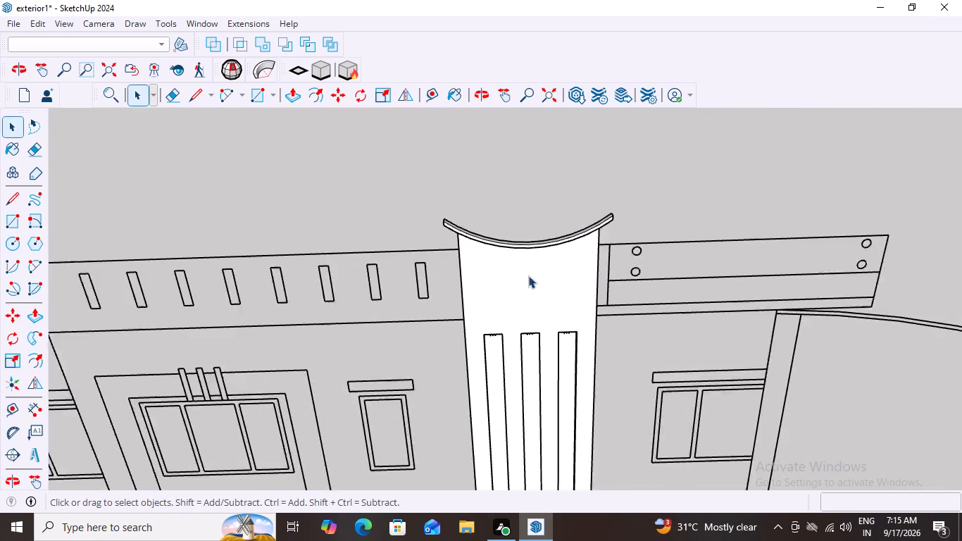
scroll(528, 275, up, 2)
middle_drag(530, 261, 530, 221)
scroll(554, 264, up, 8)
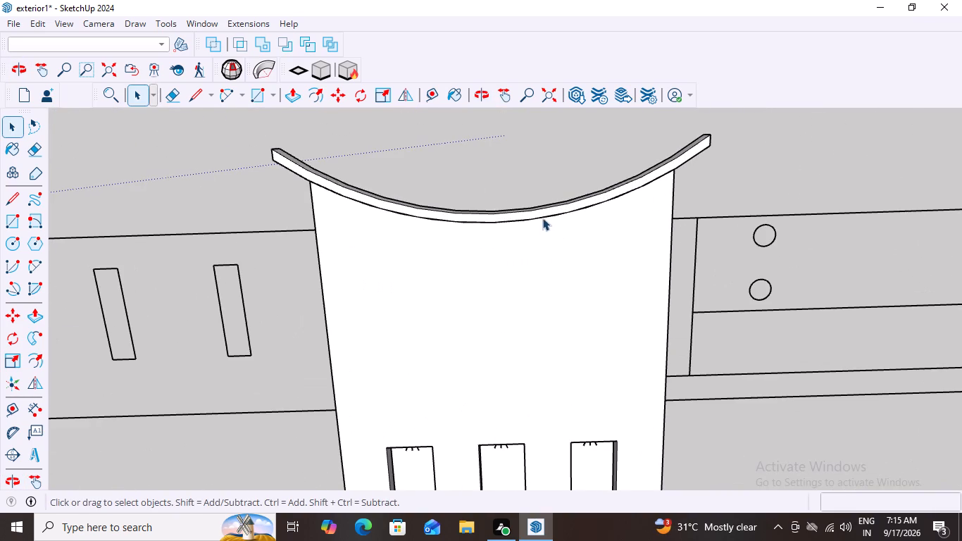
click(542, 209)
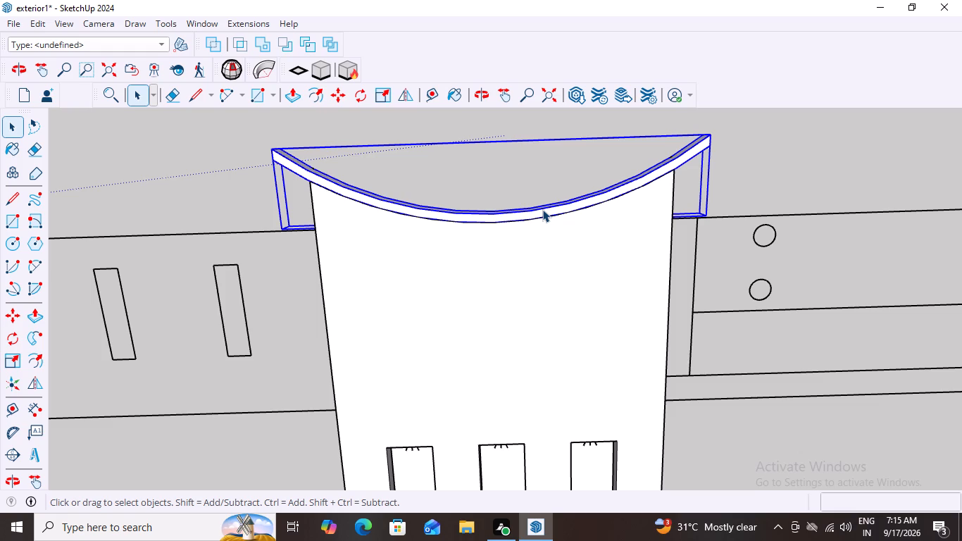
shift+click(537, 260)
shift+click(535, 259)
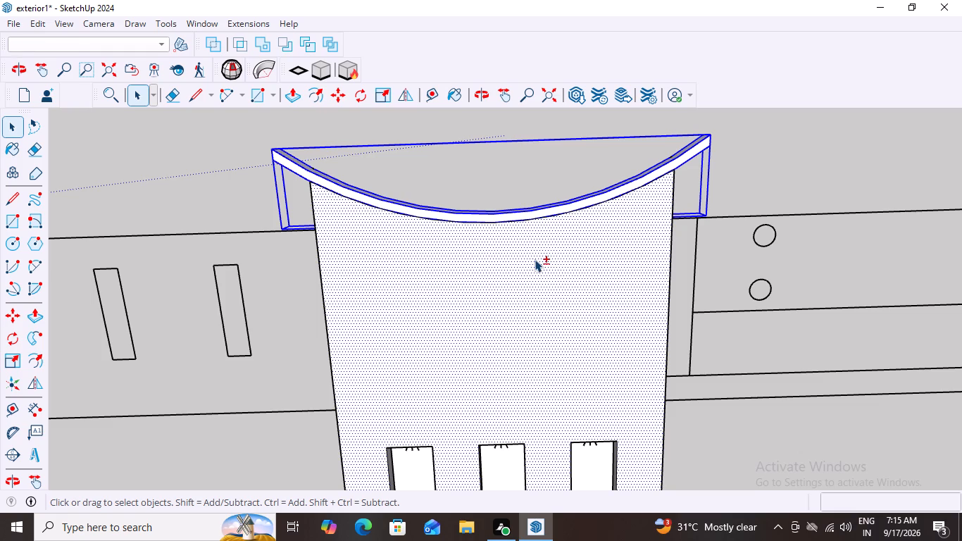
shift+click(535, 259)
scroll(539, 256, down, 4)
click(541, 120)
Group the slotted pillar's front face together with its bounding edges.
scroll(544, 252, down, 1)
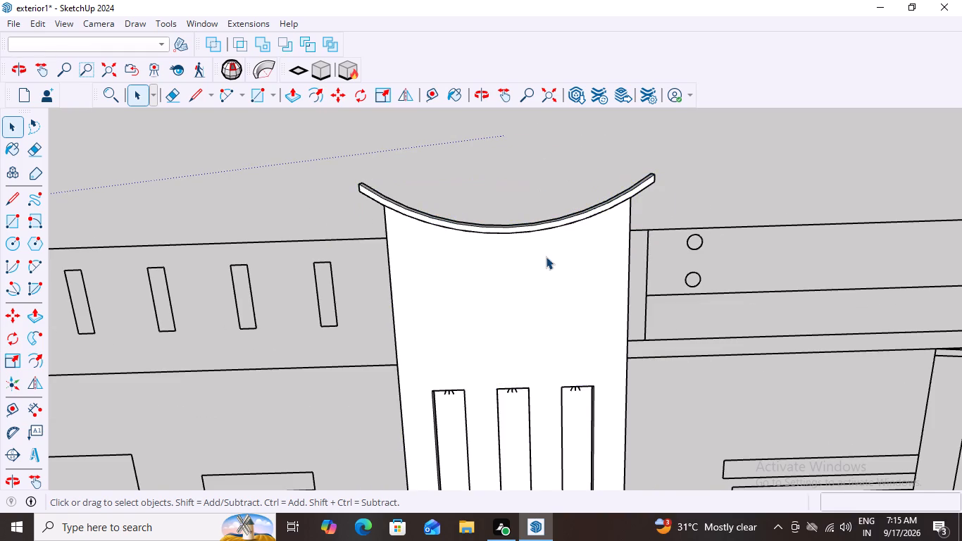
scroll(546, 256, down, 2)
double_click(532, 282)
right_click(535, 285)
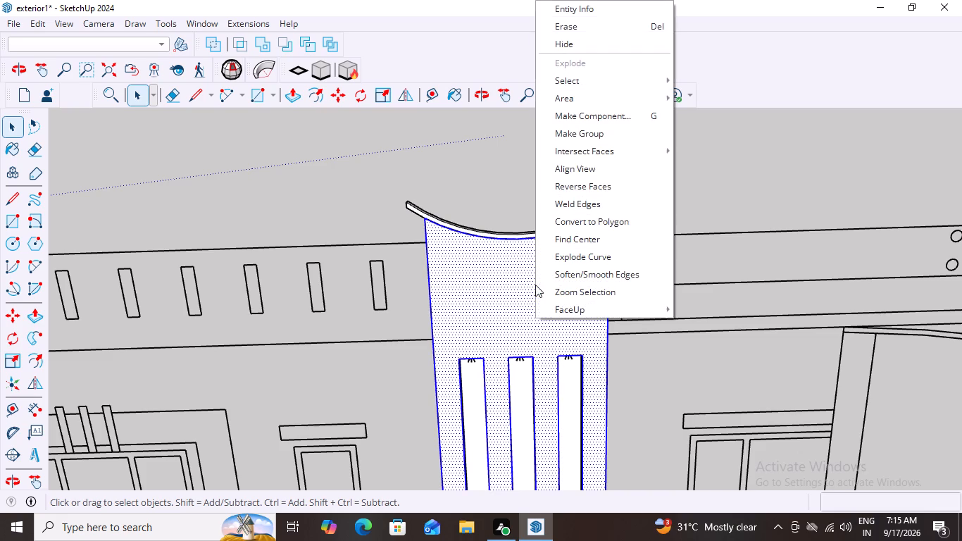
click(585, 135)
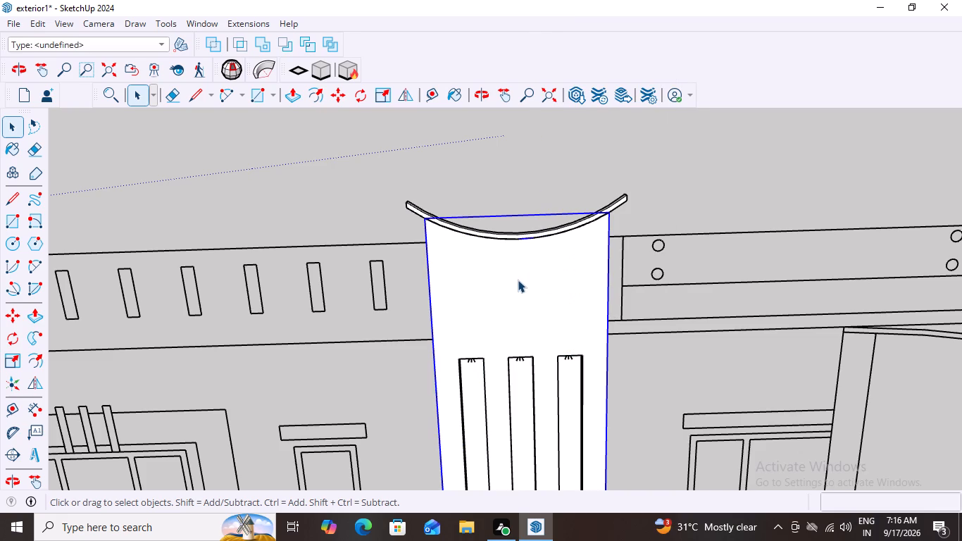
Combine the pillar face group and the curved cap into one group.
shift+click(412, 208)
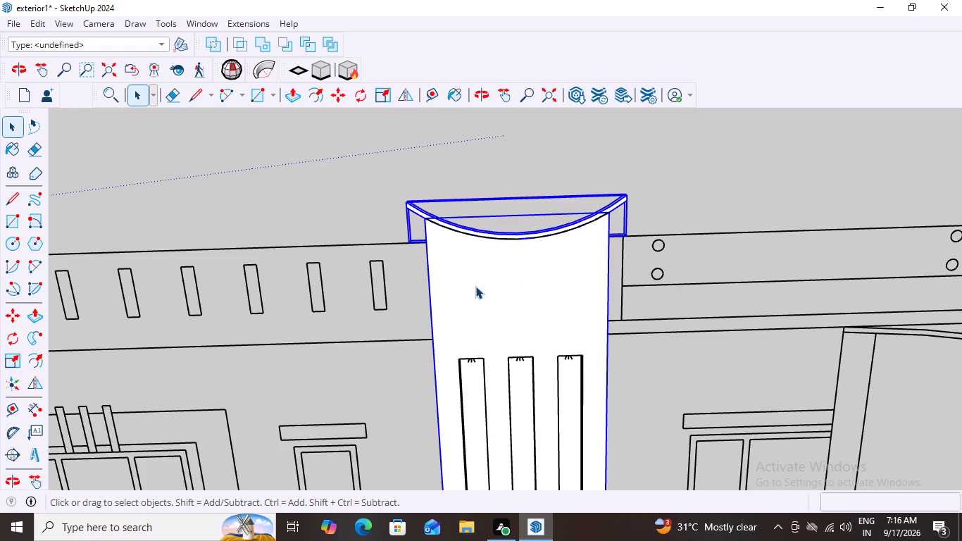
scroll(485, 296, up, 1)
right_click(431, 235)
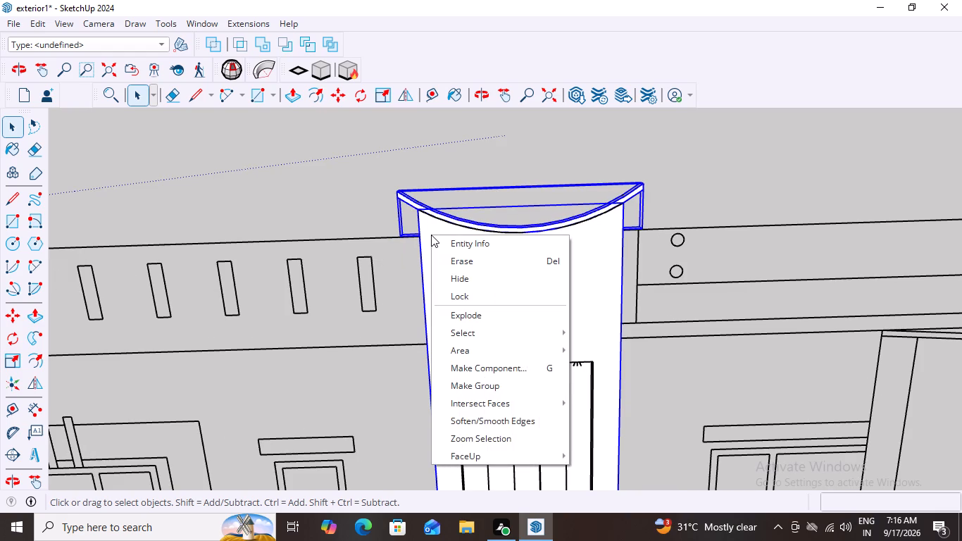
click(475, 384)
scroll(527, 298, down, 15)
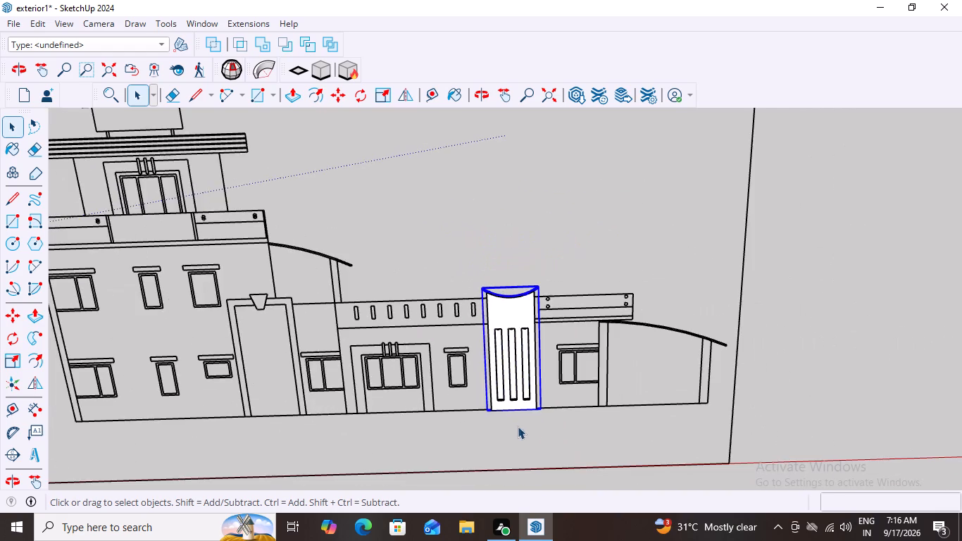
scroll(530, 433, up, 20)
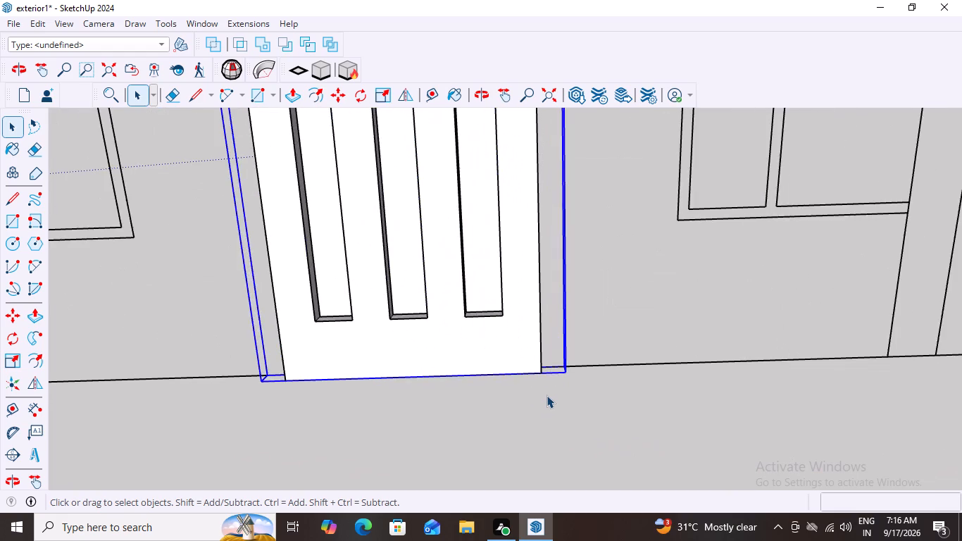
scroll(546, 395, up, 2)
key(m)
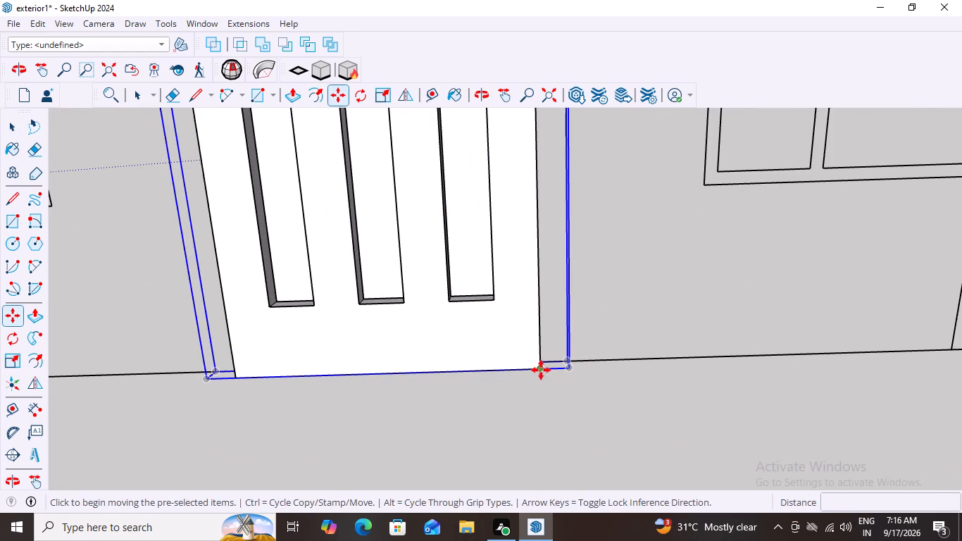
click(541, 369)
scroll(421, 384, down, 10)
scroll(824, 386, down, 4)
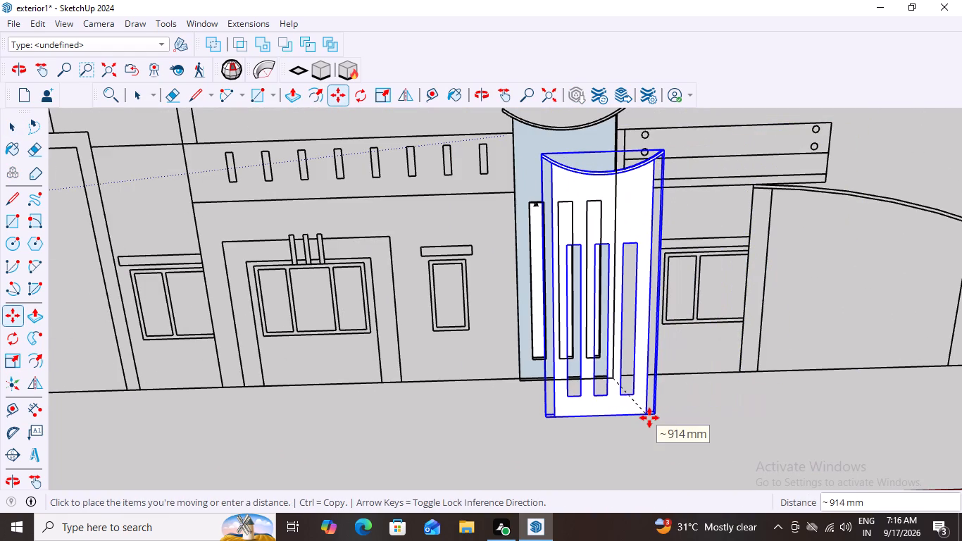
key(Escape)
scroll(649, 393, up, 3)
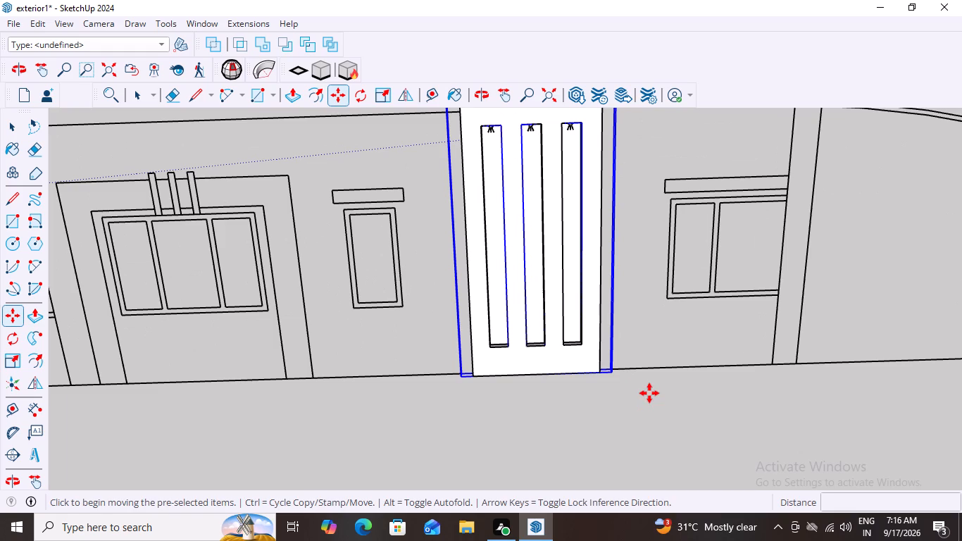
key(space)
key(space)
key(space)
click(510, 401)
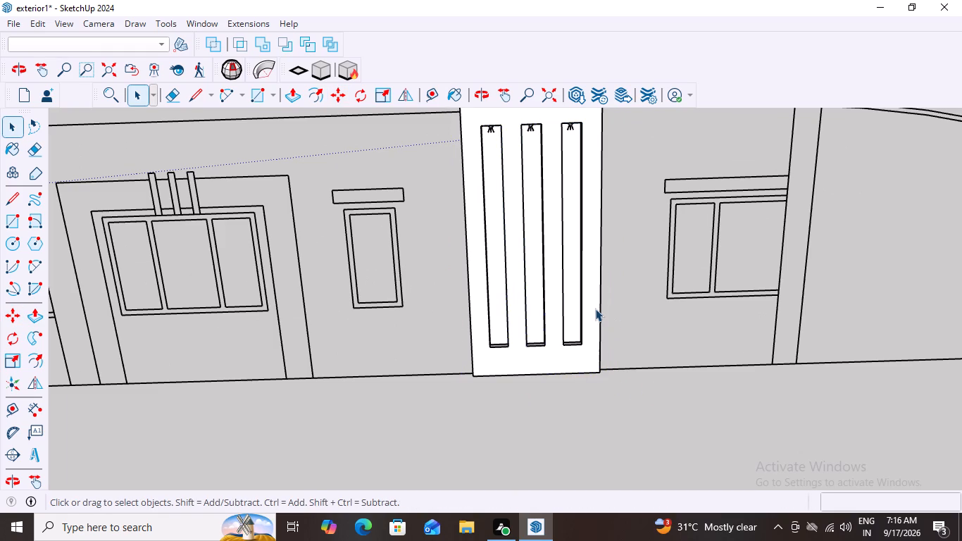
Open the combined pillar and cap group to examine the nested slotted pillar face, and close the group.
triple_click(595, 306)
double_click(595, 306)
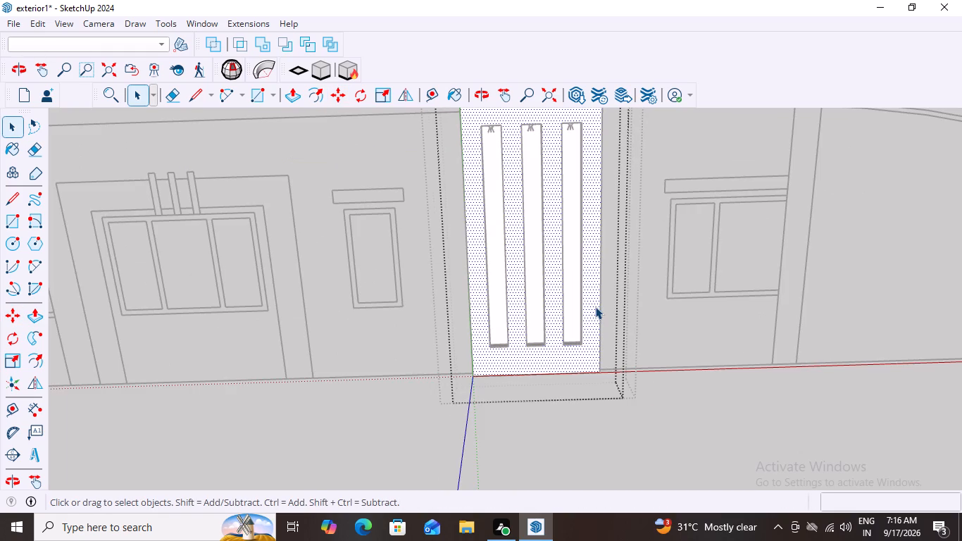
click(595, 306)
triple_click(595, 306)
click(595, 306)
scroll(595, 306, down, 10)
click(685, 158)
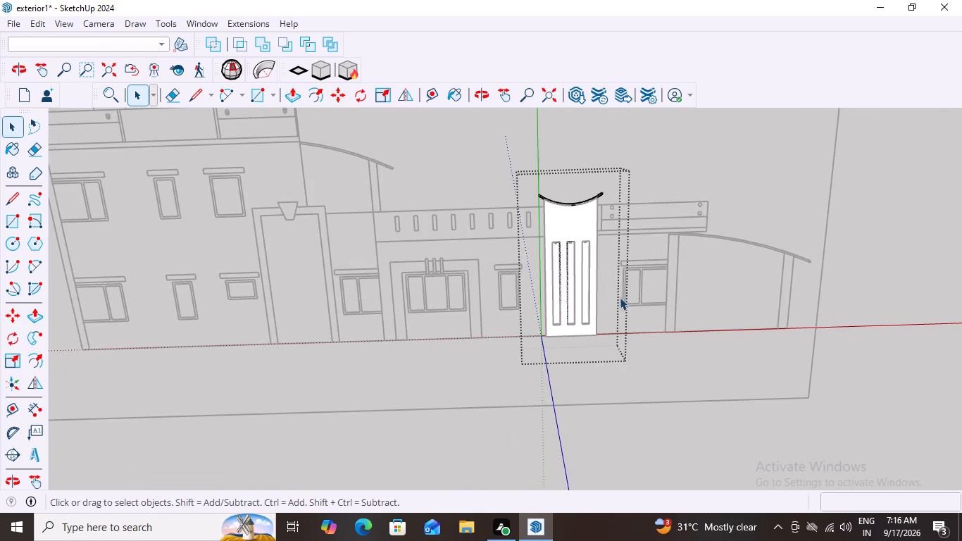
middle_drag(620, 297, 689, 258)
key(space)
click(716, 198)
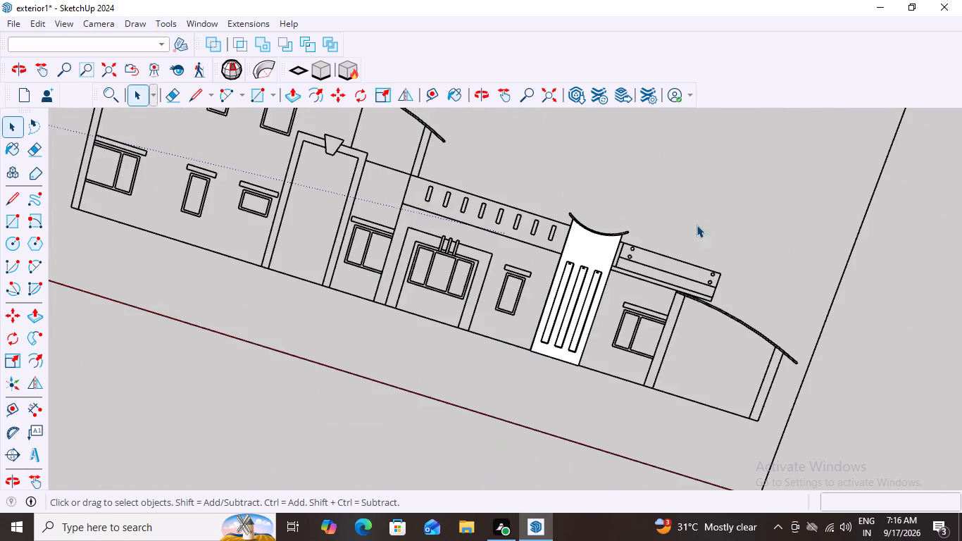
scroll(602, 352, up, 3)
middle_drag(504, 387, 566, 405)
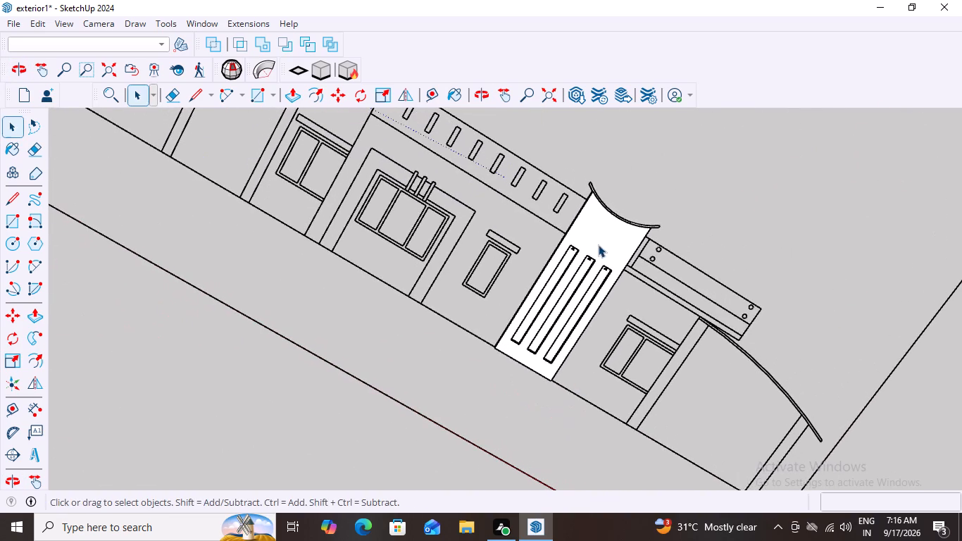
middle_drag(578, 236, 406, 224)
scroll(580, 213, up, 7)
double_click(572, 204)
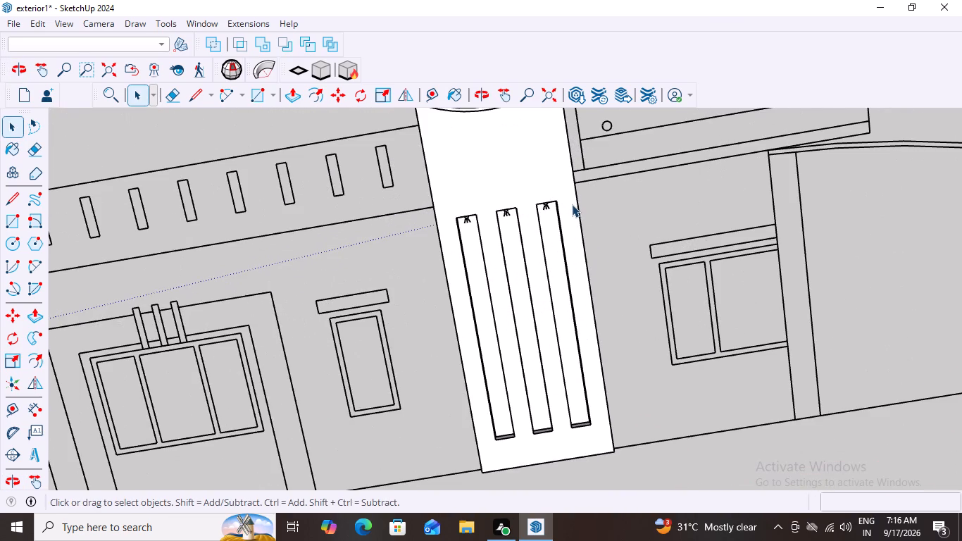
scroll(685, 251, down, 8)
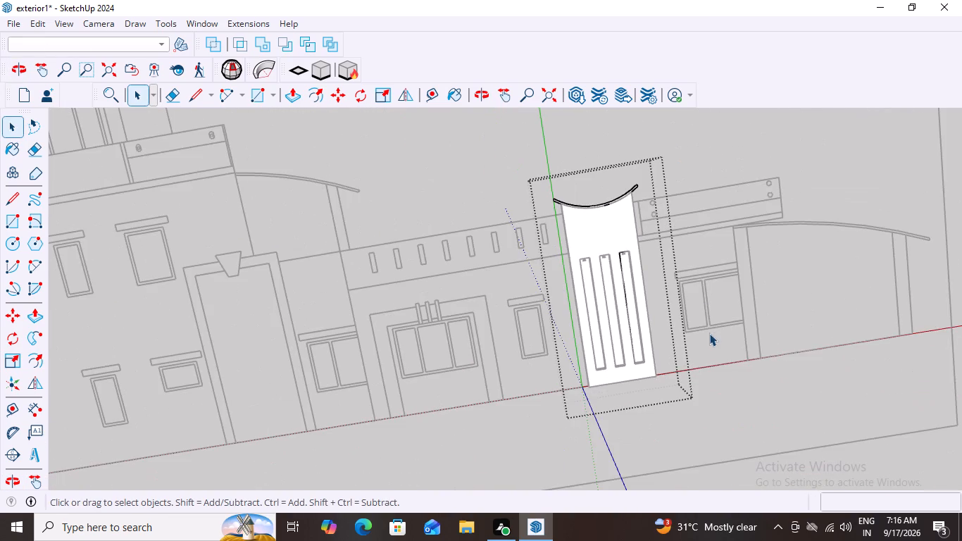
click(717, 135)
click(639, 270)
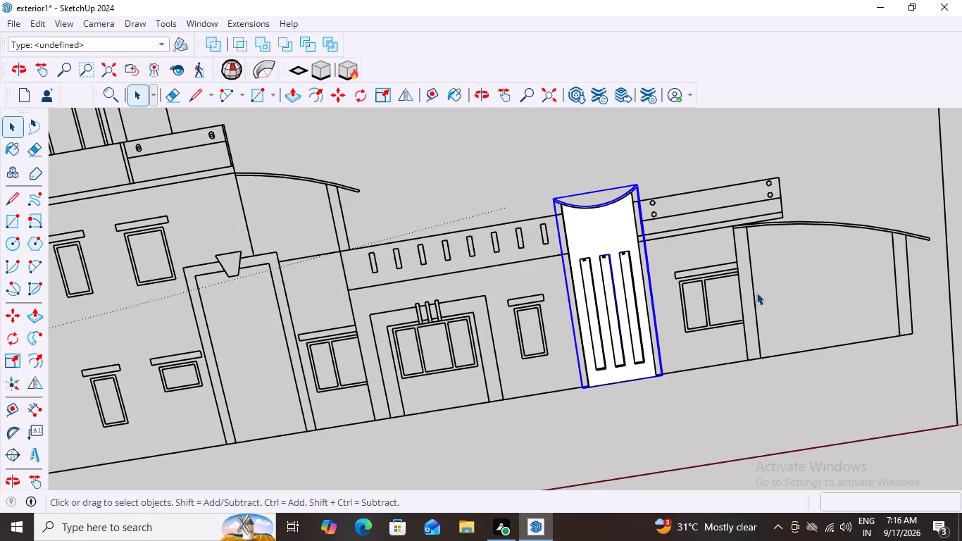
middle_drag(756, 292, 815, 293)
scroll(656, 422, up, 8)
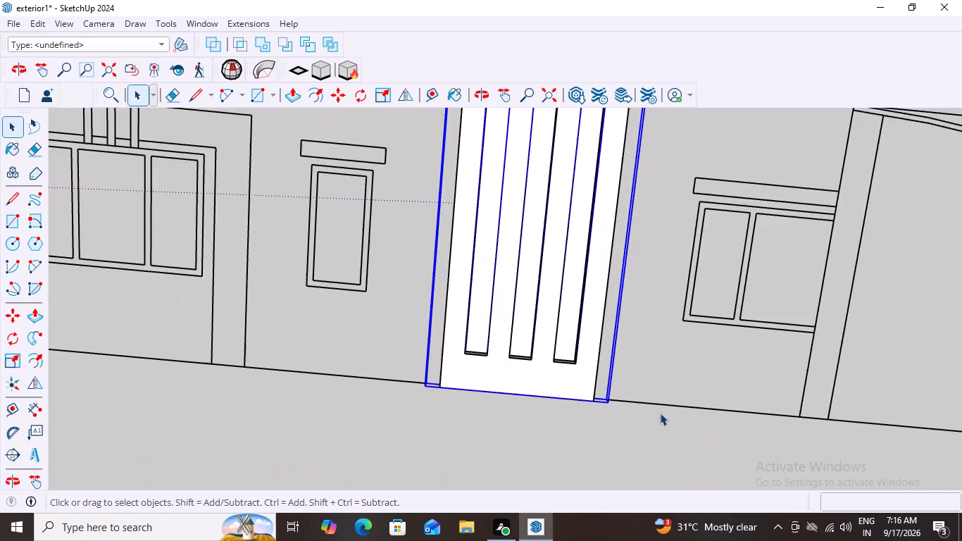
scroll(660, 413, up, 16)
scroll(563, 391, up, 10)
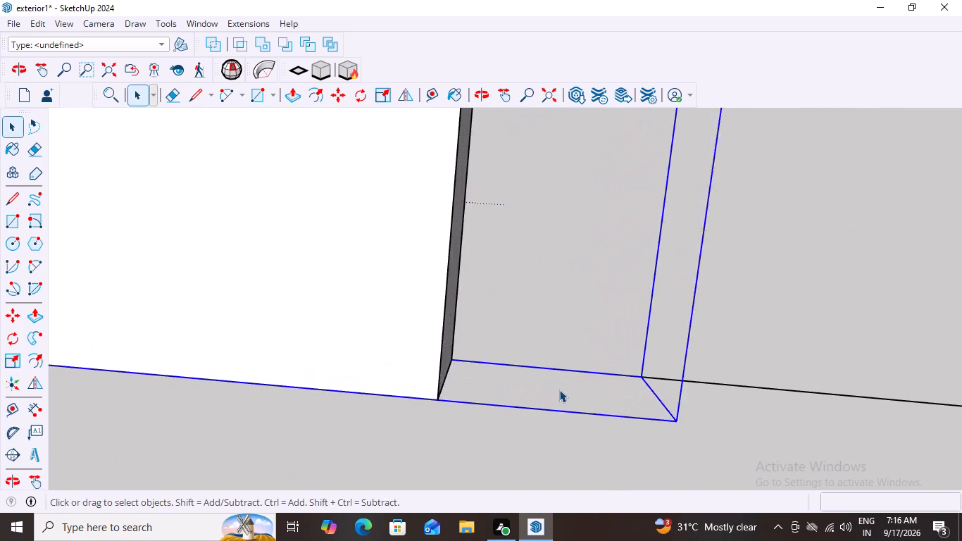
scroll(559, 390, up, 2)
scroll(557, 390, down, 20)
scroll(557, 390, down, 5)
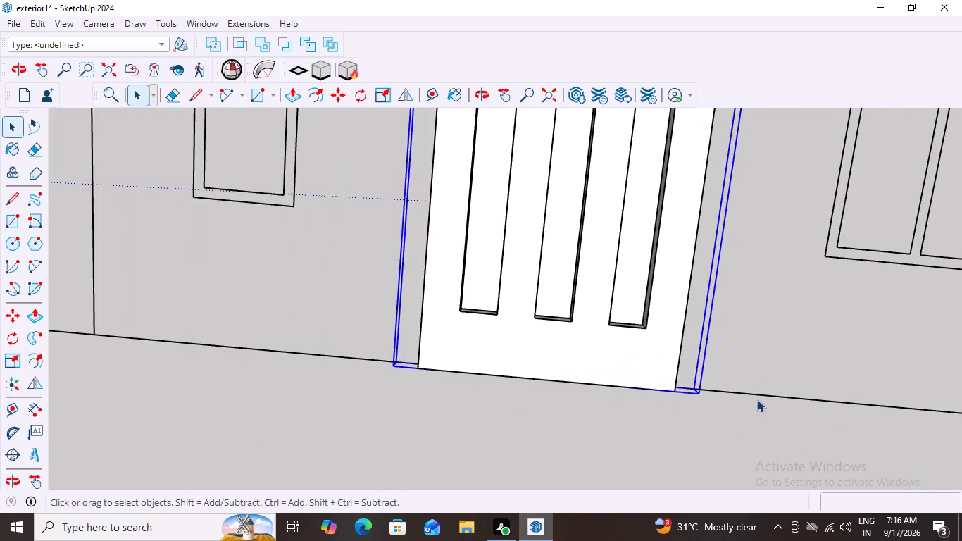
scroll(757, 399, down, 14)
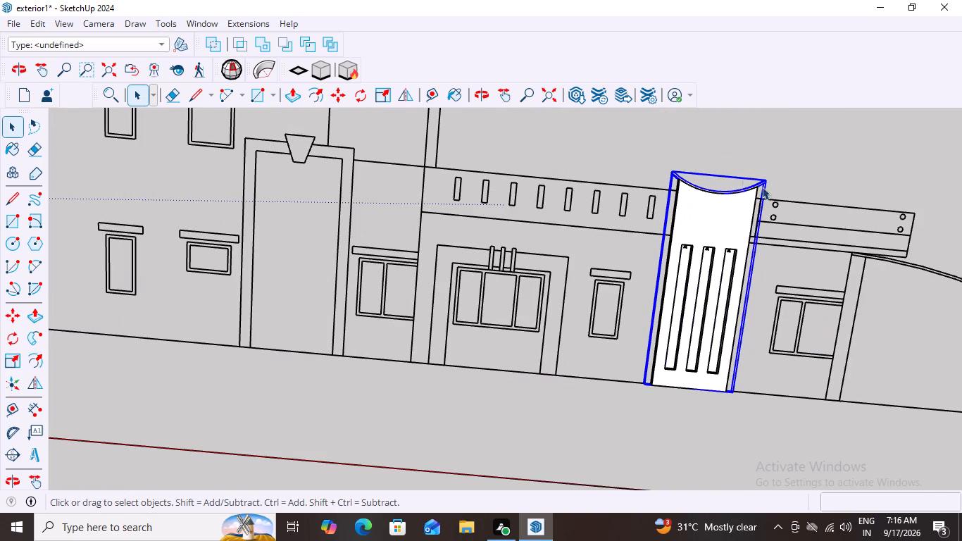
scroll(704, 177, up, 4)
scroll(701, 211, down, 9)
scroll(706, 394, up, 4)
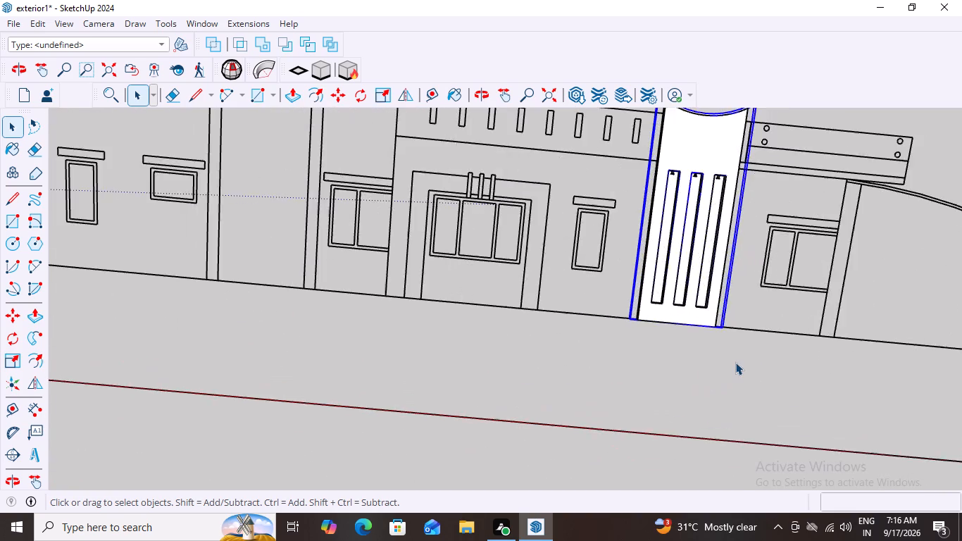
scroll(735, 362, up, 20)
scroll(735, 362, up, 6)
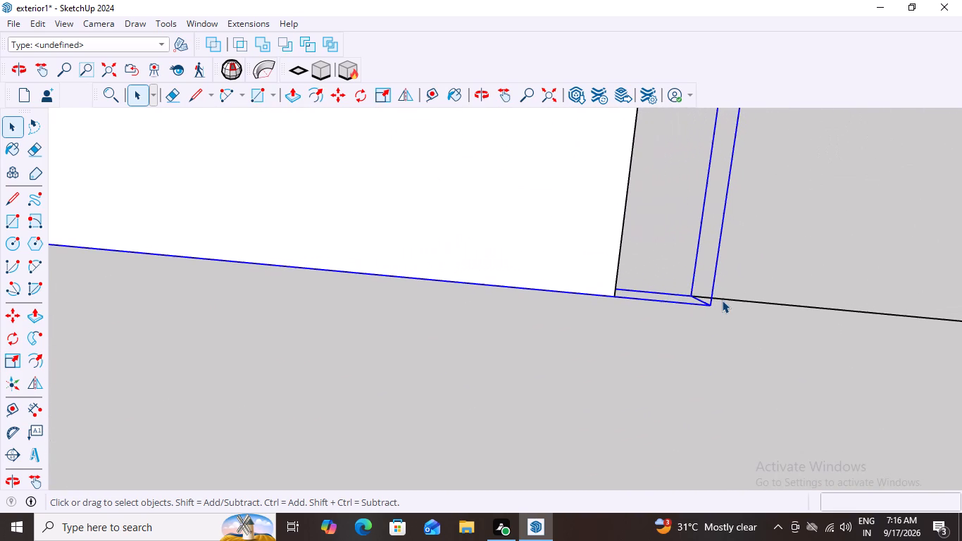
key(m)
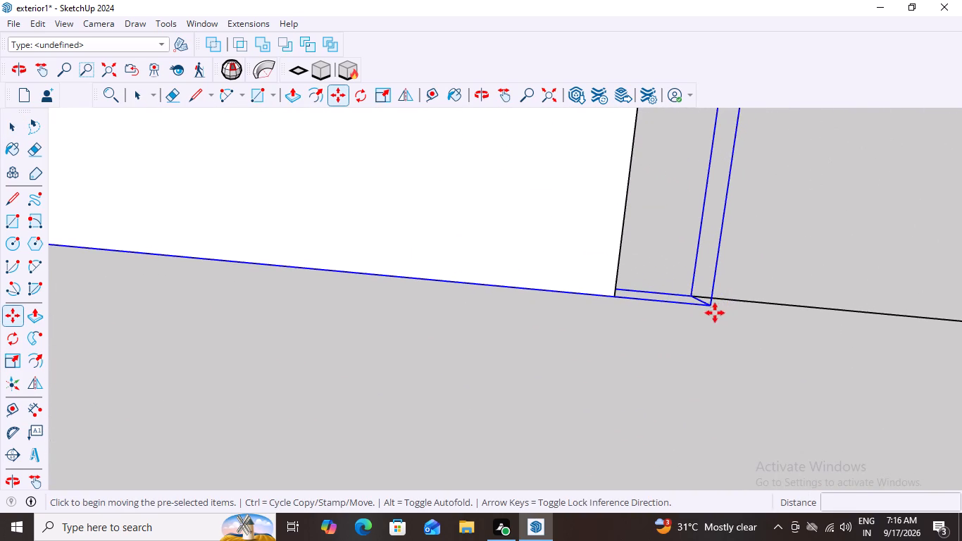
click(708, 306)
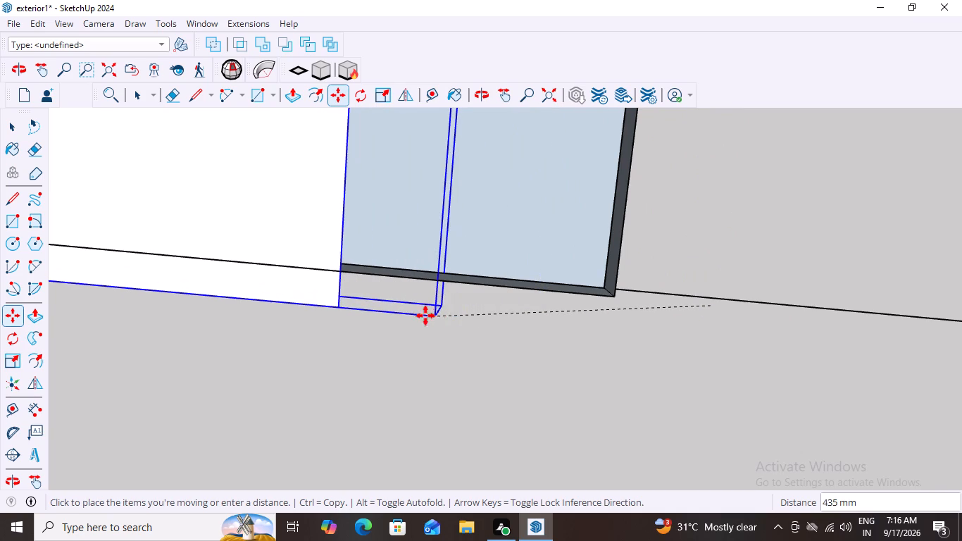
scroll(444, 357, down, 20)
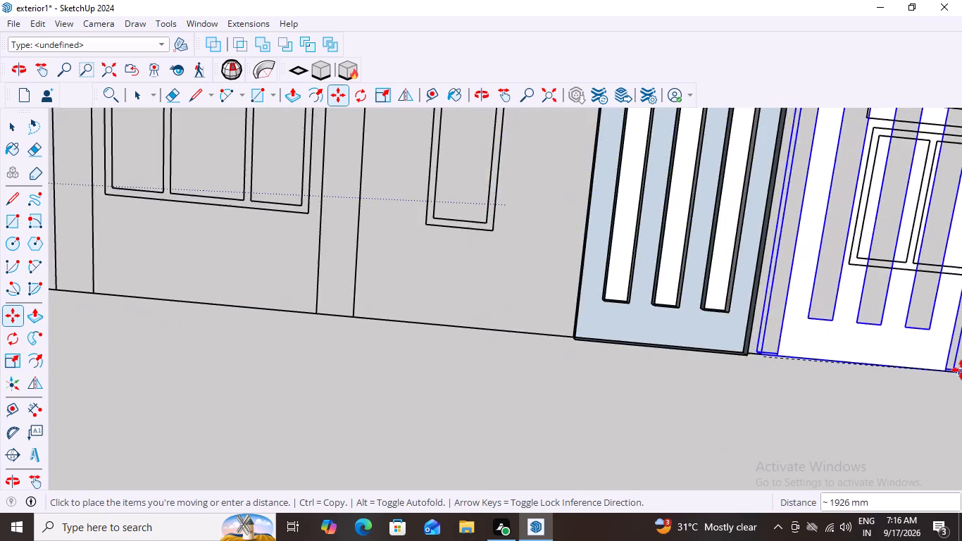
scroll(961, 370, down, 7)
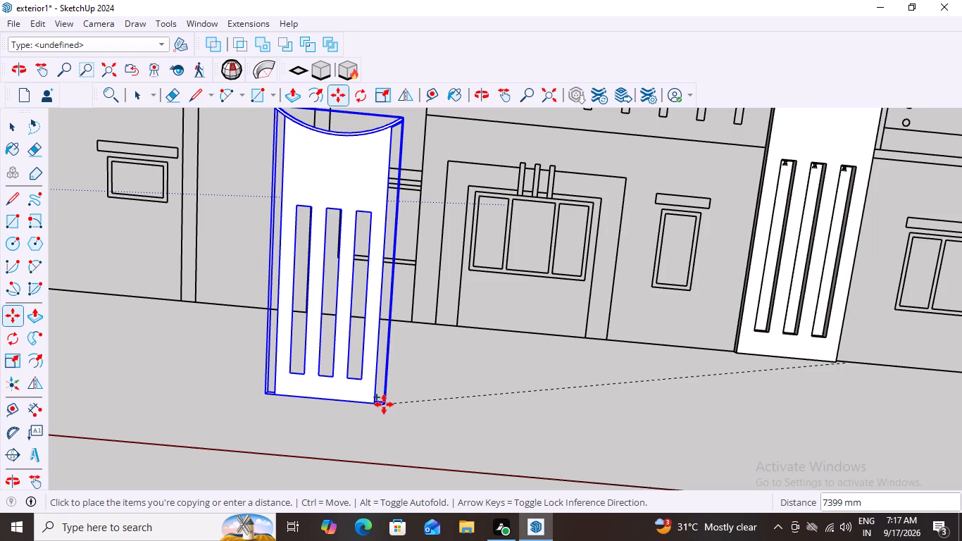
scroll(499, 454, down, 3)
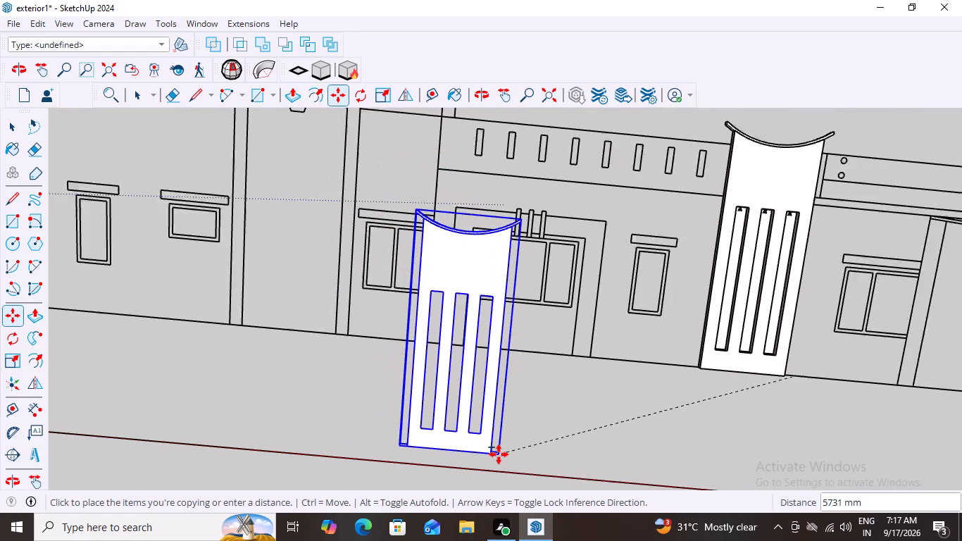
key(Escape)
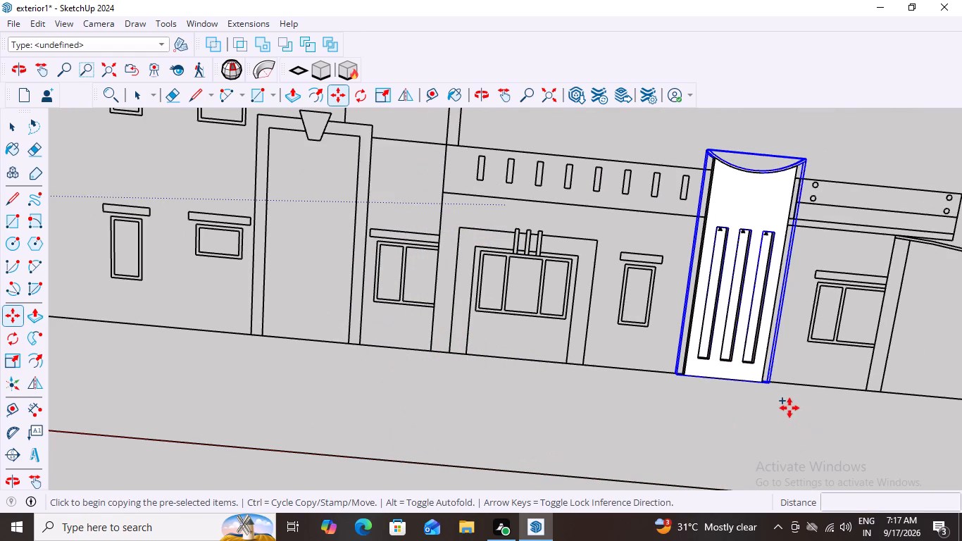
Reopen the combined group and its nested pillar group to examine the slotted front face.
middle_drag(826, 384, 665, 387)
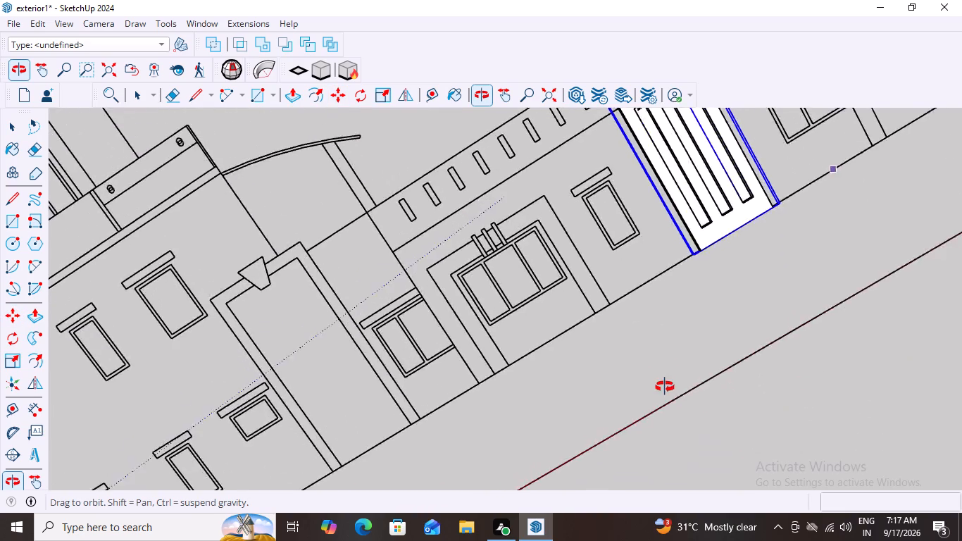
middle_drag(665, 387, 777, 347)
key(space)
middle_drag(893, 322, 816, 360)
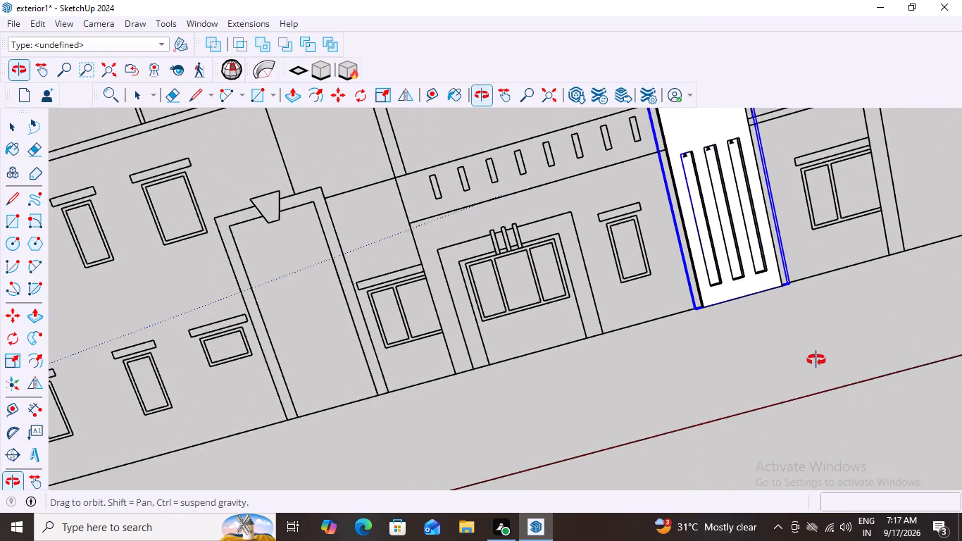
middle_drag(816, 360, 889, 314)
scroll(890, 311, up, 3)
middle_drag(938, 292, 927, 303)
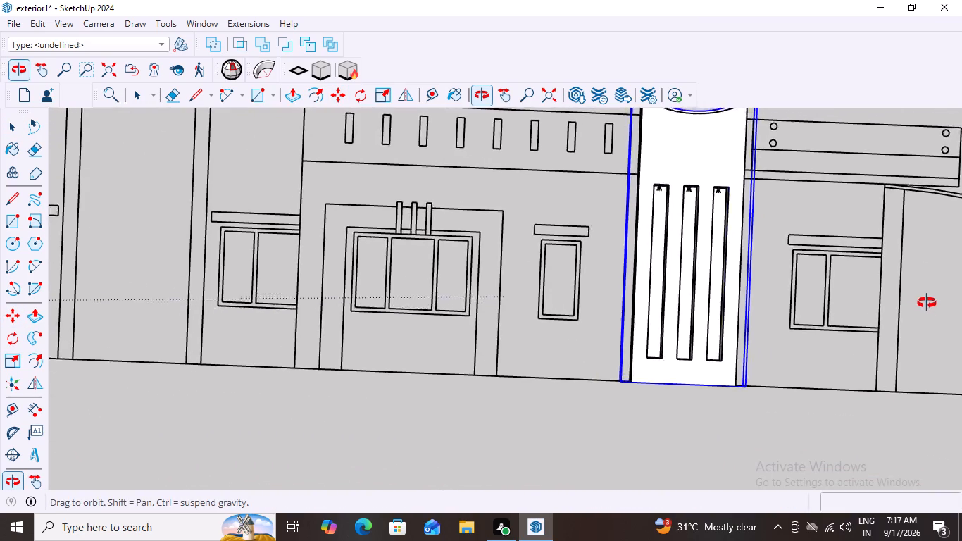
middle_drag(927, 303, 914, 311)
scroll(916, 310, up, 1)
scroll(916, 310, down, 8)
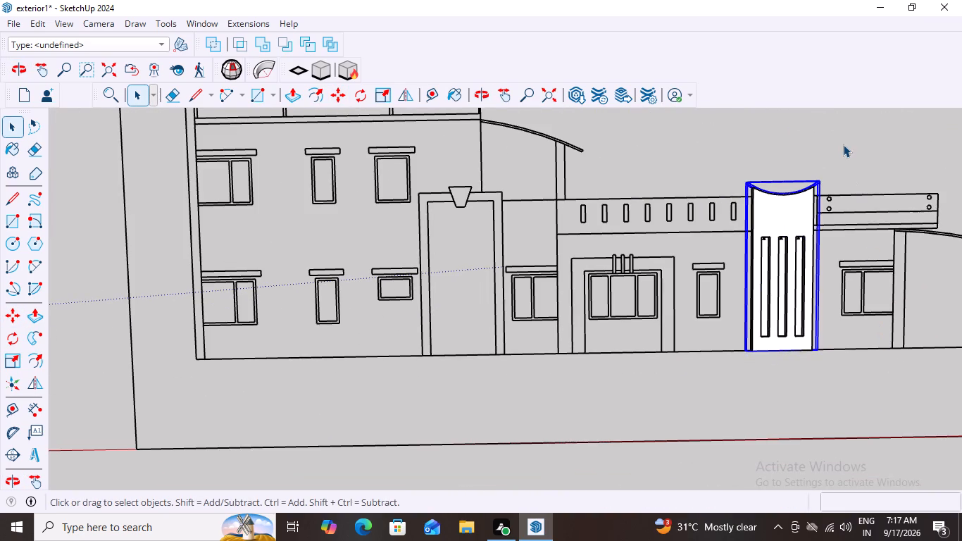
click(843, 144)
click(793, 212)
scroll(800, 270, up, 5)
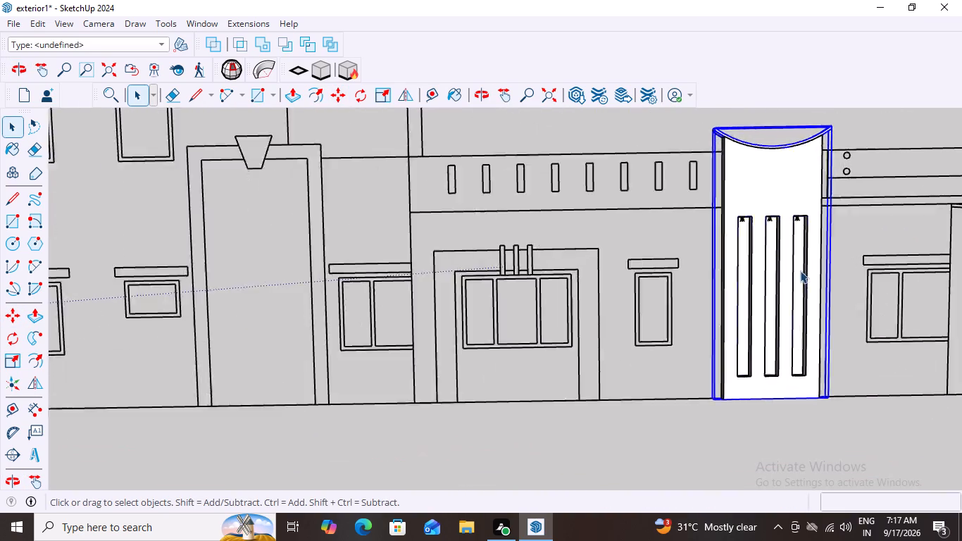
scroll(800, 270, up, 1)
triple_click(763, 183)
click(763, 183)
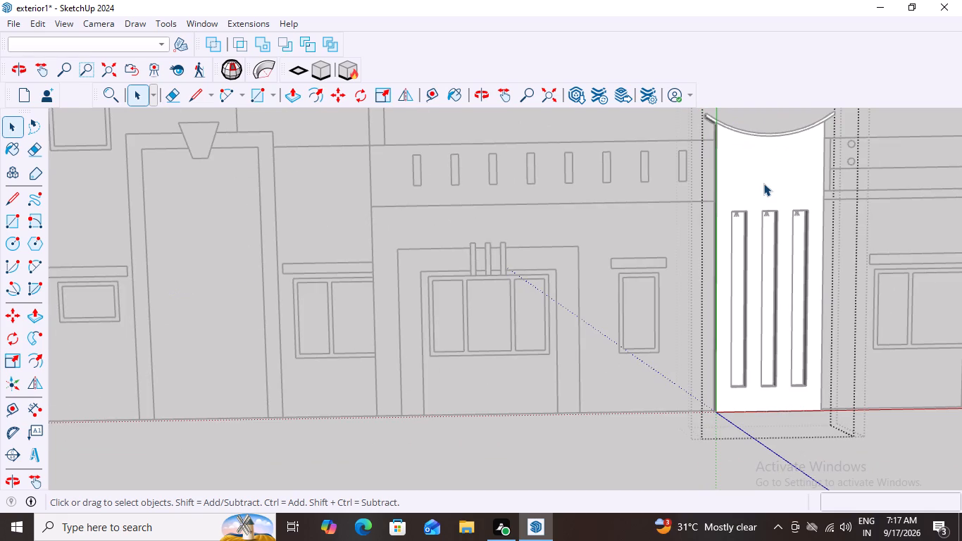
triple_click(763, 183)
triple_click(763, 183)
click(763, 183)
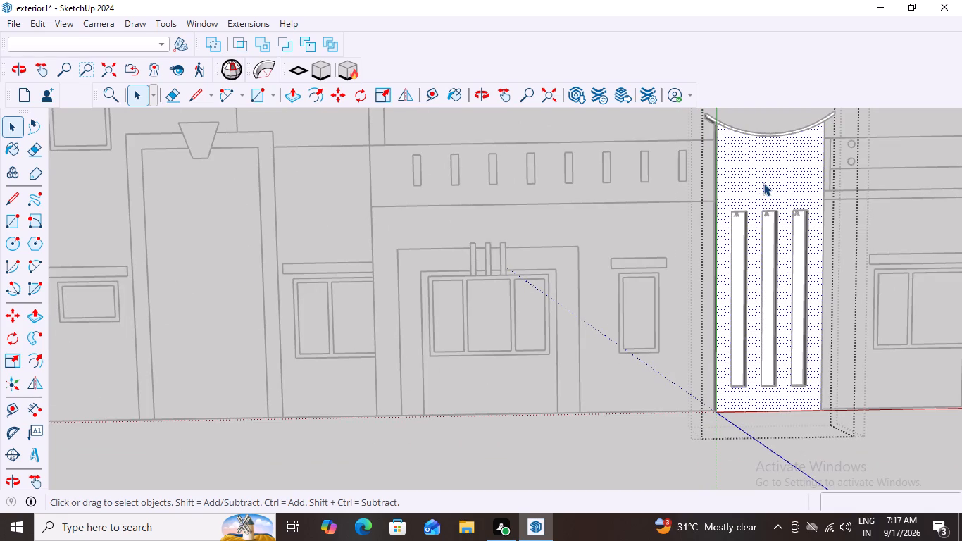
triple_click(744, 176)
right_click(744, 176)
click(744, 176)
click(744, 176)
click(600, 130)
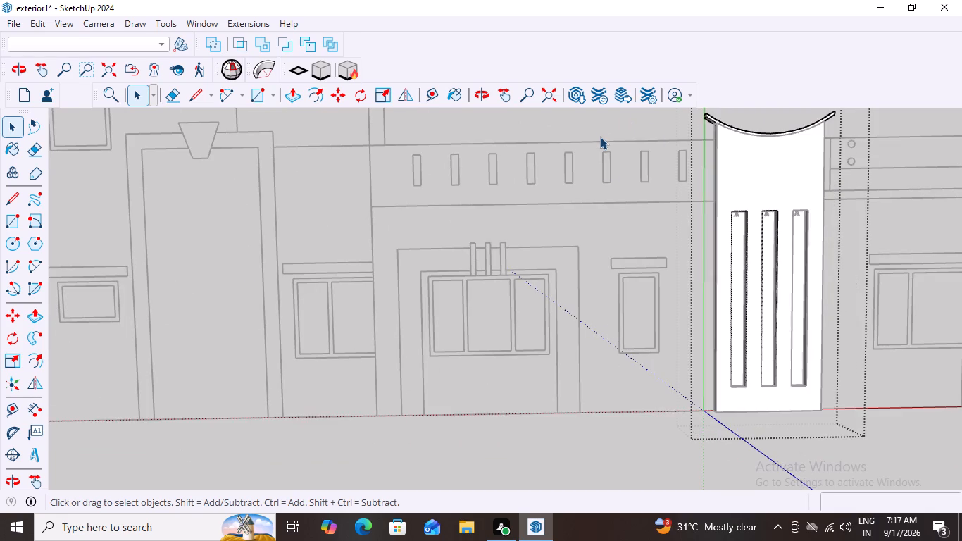
Undo the grouping that combined the slotted pillar with the curved cap, and select the pillar group on its own.
scroll(616, 280, down, 3)
key(ctrl+z)
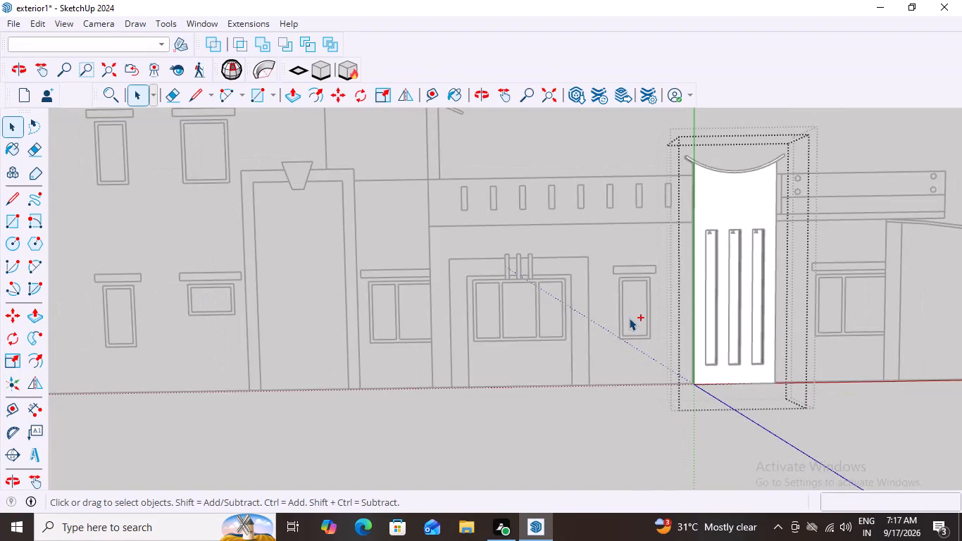
key(ctrl+z)
scroll(629, 318, down, 7)
click(773, 173)
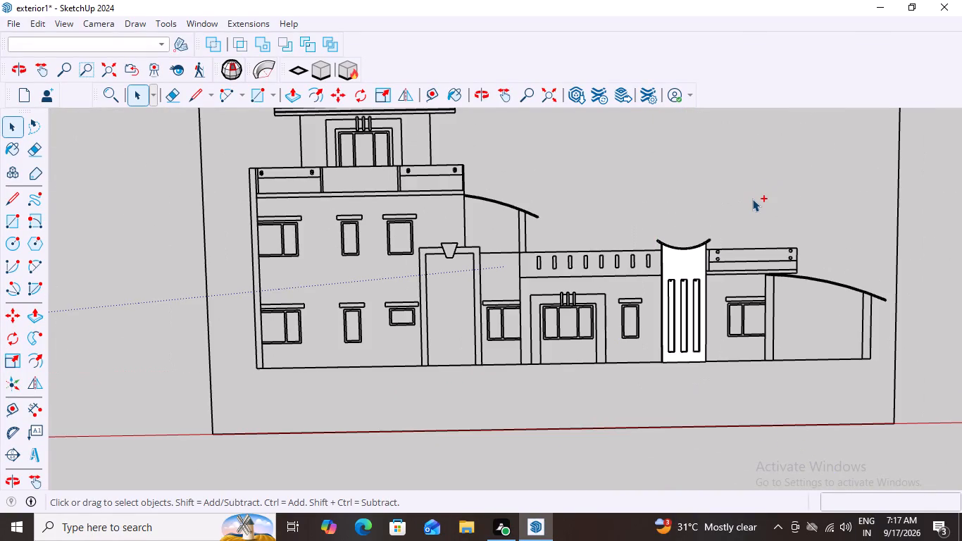
key(ctrl+z)
key(ctrl+z)
key(ctrl+z)
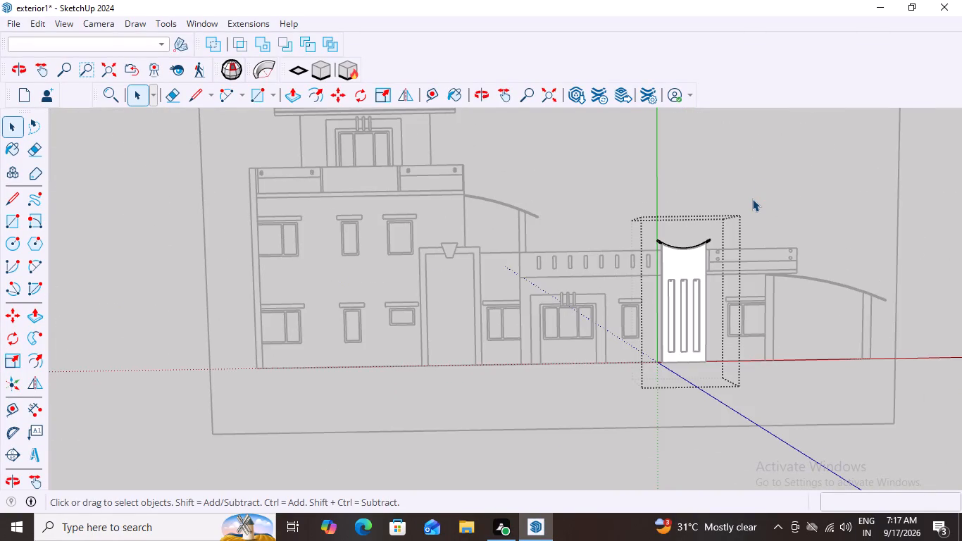
key(ctrl+z)
key(ctrl+z)
key(ctrl+z)
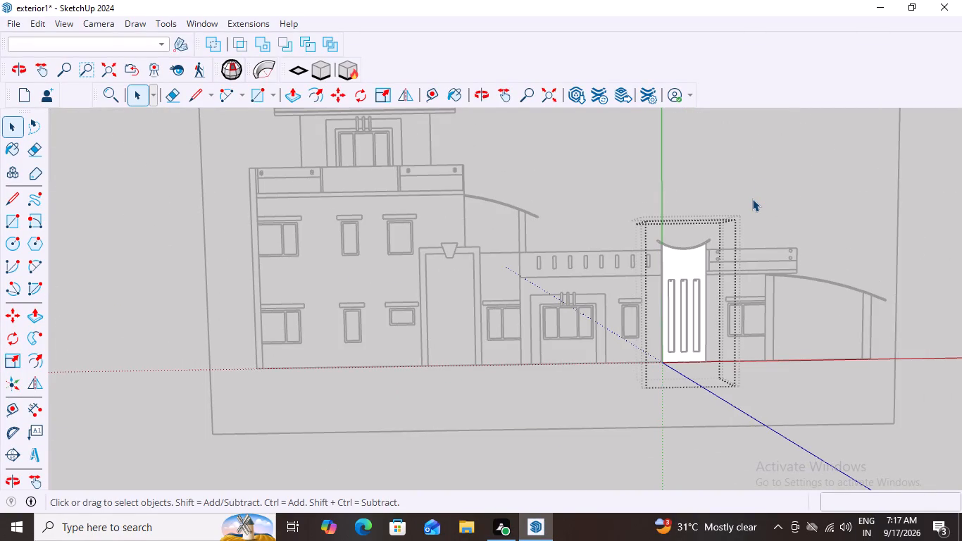
key(ctrl+z)
key(ctrl+z)
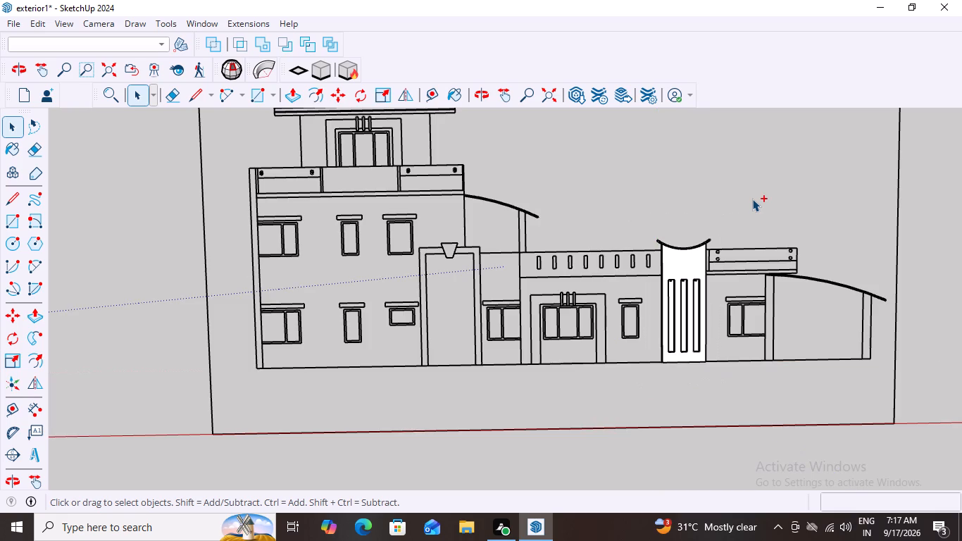
key(ctrl+z)
scroll(706, 297, up, 5)
click(692, 247)
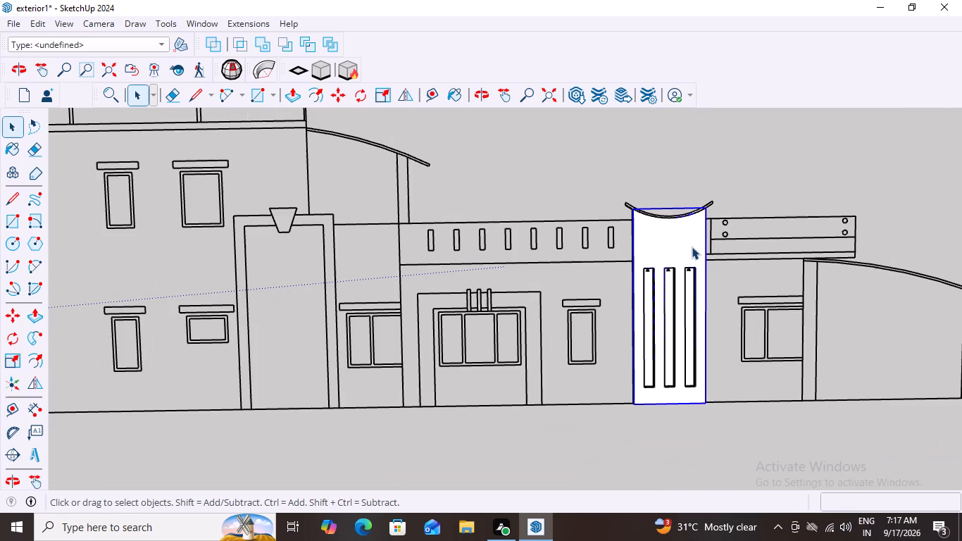
Undo the existing pillar grouping and regroup the slotted pillar face together with all its connected edges.
key(ctrl+z)
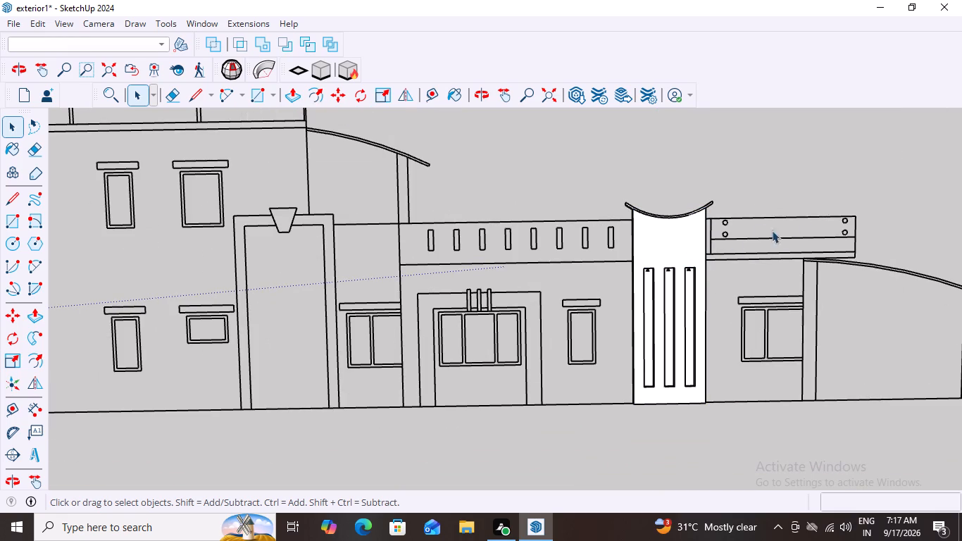
click(686, 240)
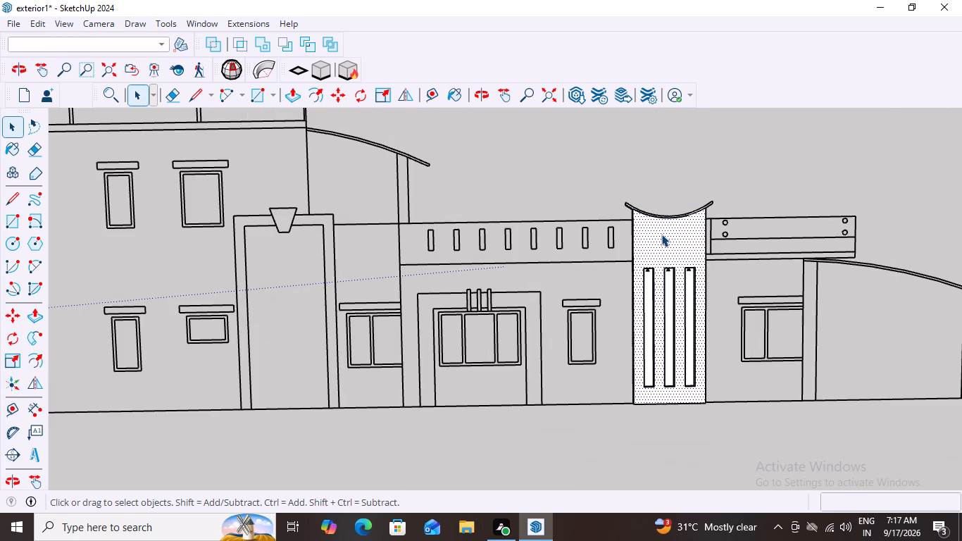
triple_click(662, 235)
click(662, 235)
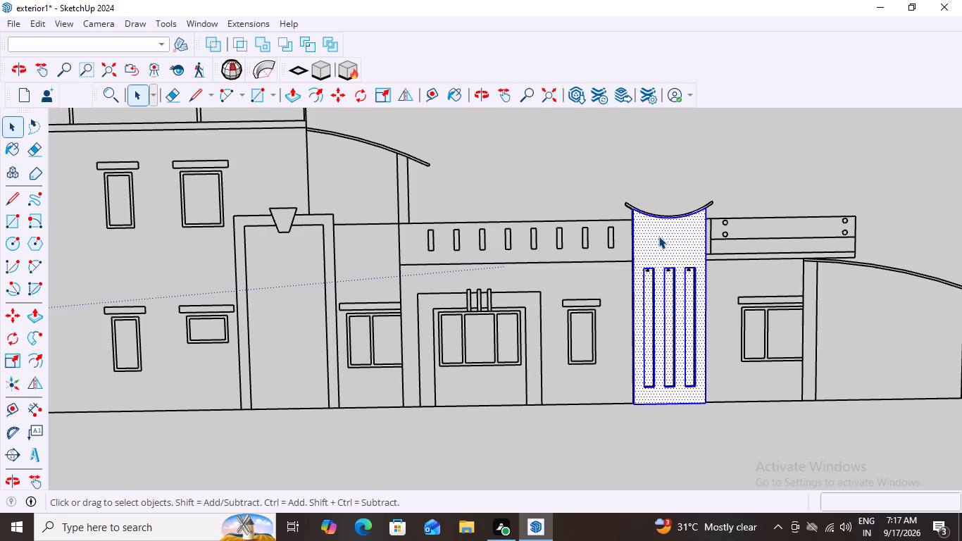
right_click(658, 236)
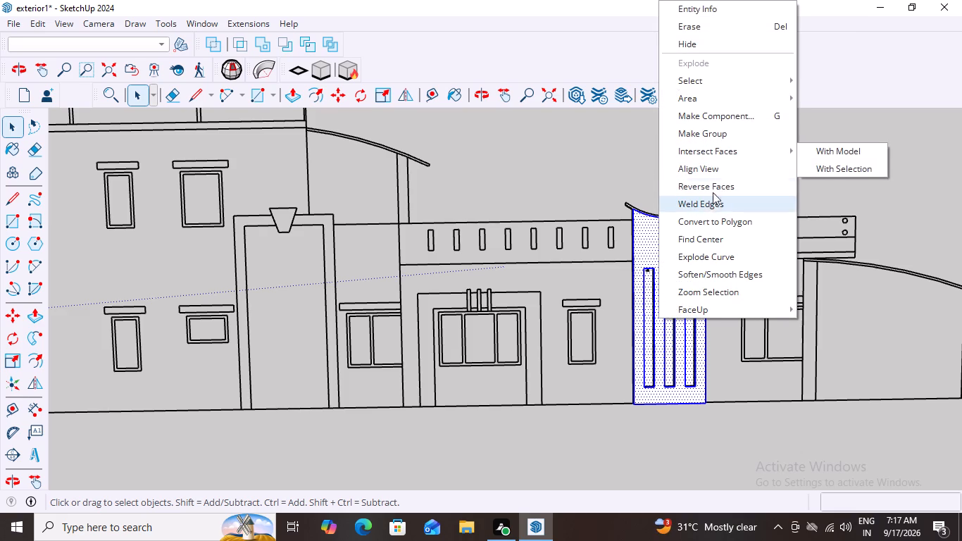
click(714, 133)
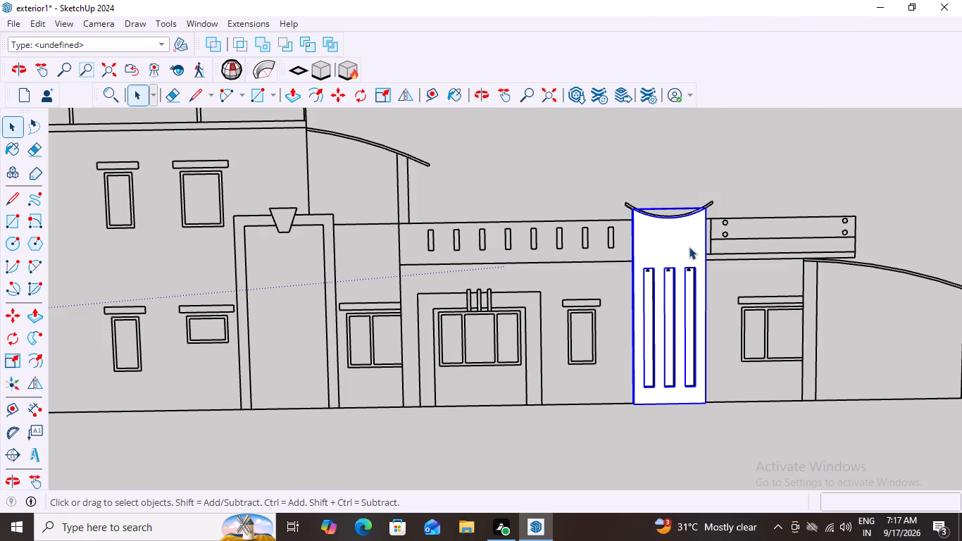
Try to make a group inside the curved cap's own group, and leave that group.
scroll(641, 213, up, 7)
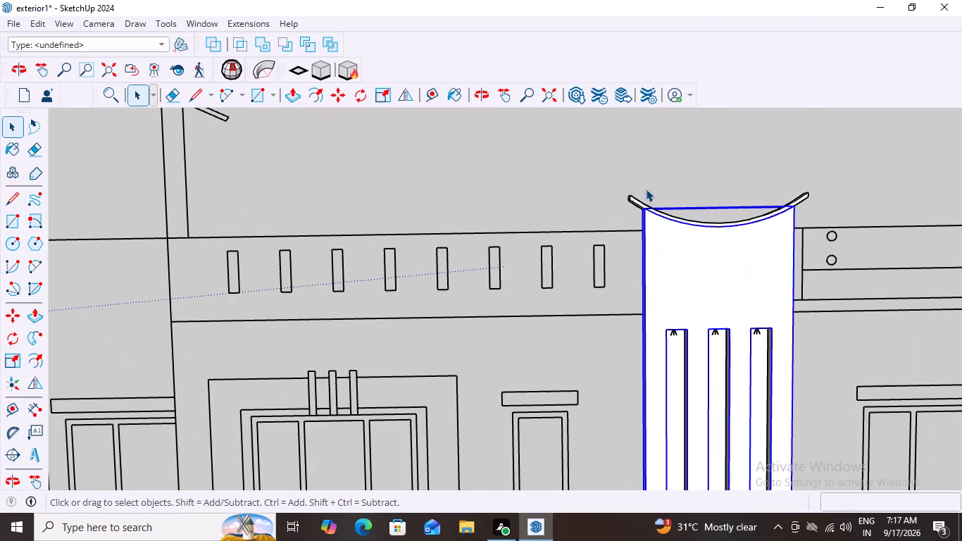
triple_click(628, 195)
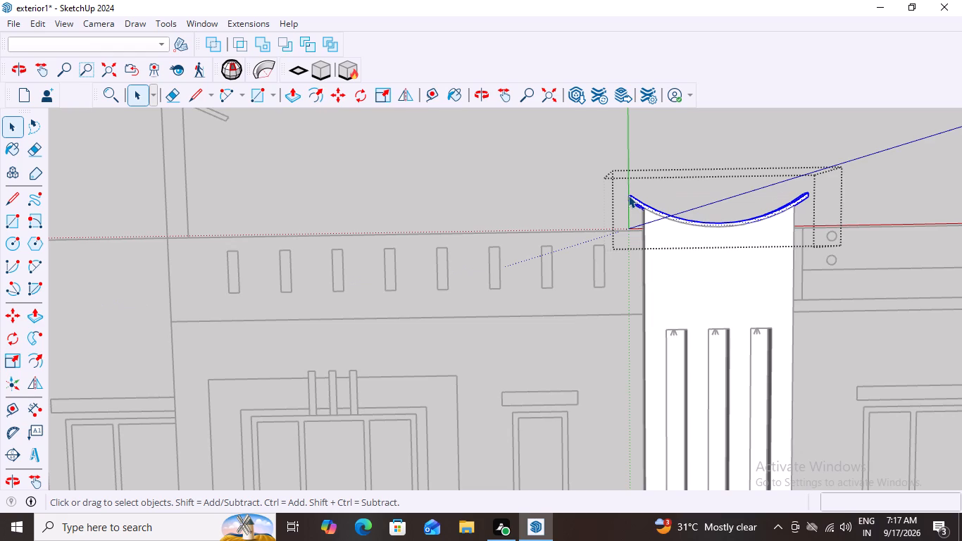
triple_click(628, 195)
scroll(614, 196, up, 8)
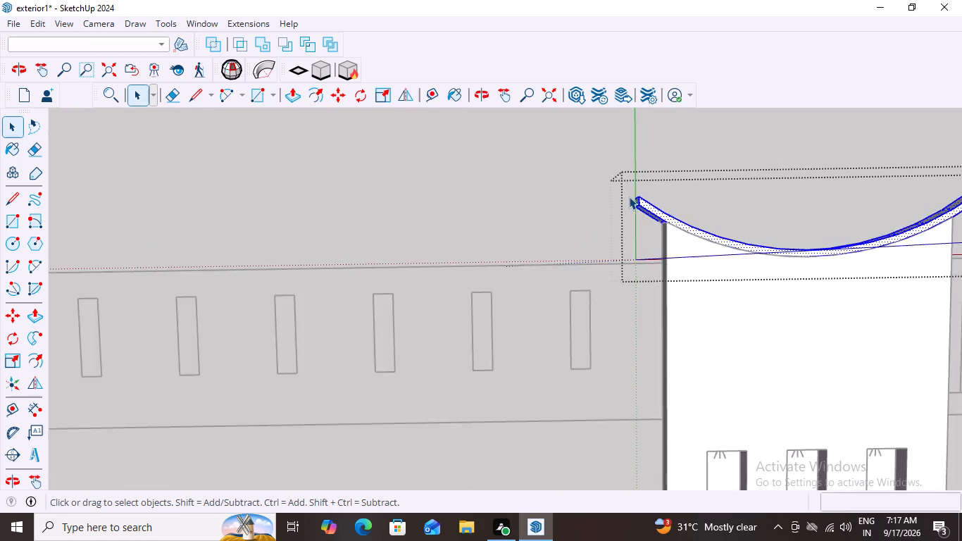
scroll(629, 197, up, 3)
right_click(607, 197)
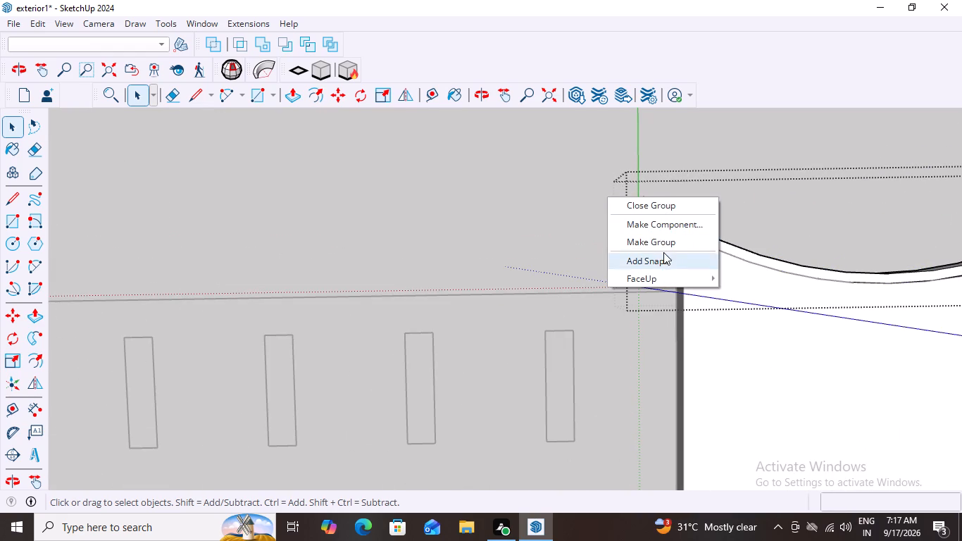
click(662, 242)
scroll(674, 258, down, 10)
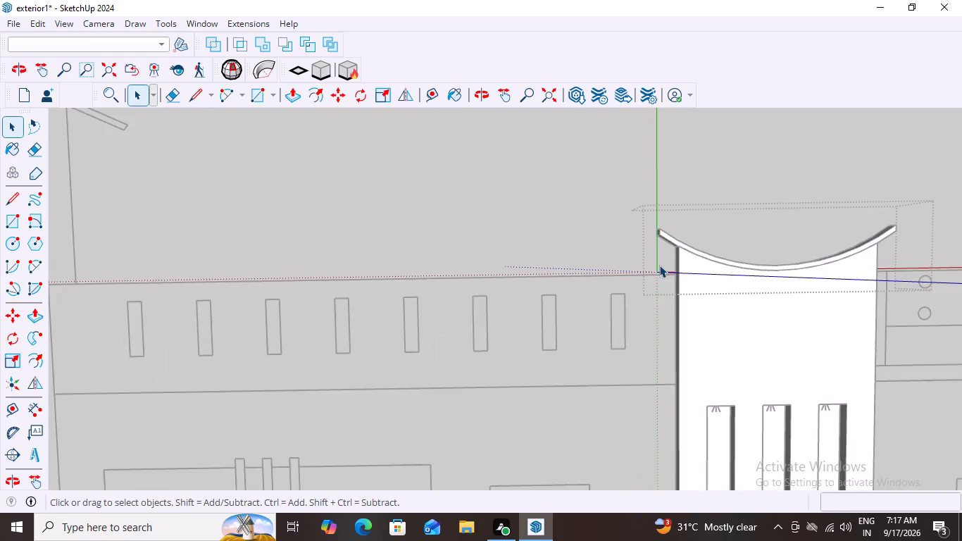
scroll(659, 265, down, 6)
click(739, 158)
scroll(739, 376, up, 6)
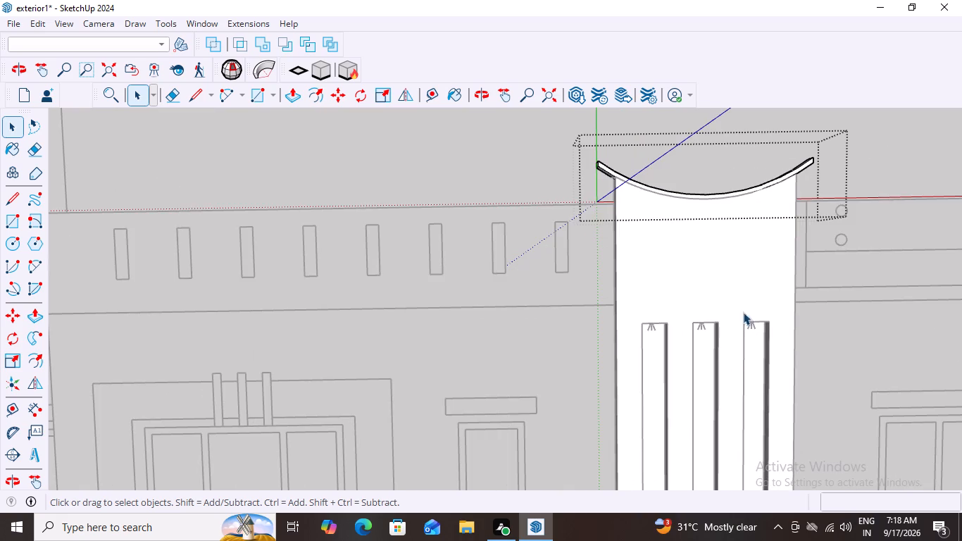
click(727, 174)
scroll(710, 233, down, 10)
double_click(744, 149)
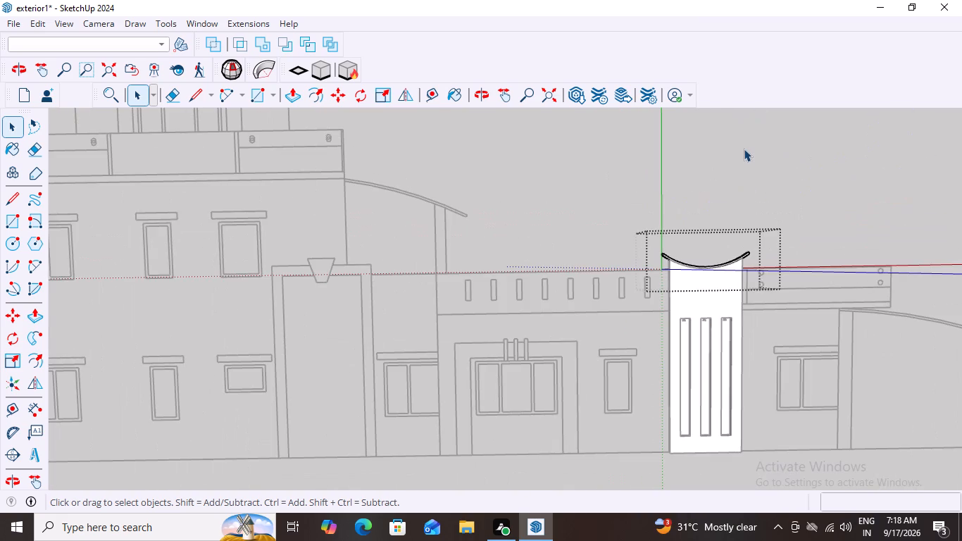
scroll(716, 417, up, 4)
Select the slotted pillar group together with the curved cap and combine them into one group.
click(699, 232)
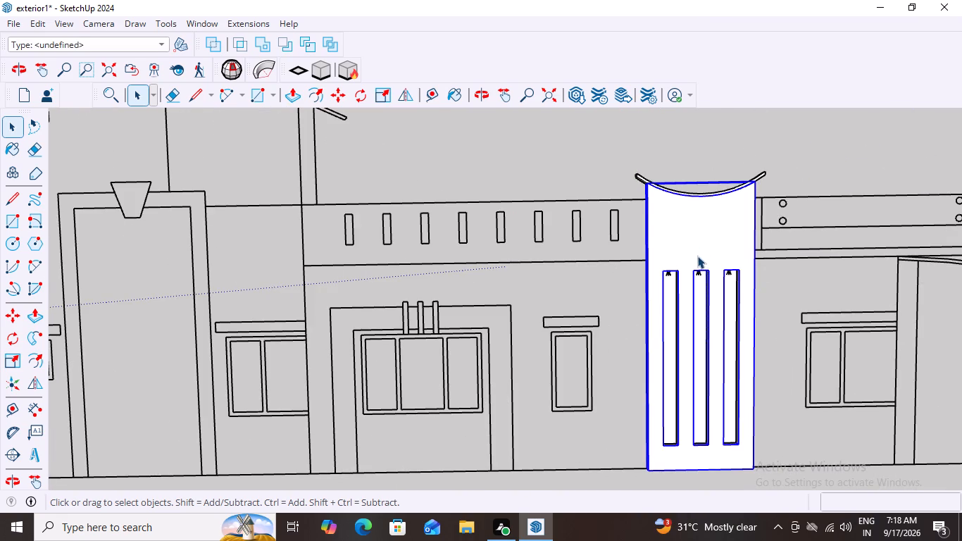
shift+click(645, 175)
scroll(722, 204, up, 6)
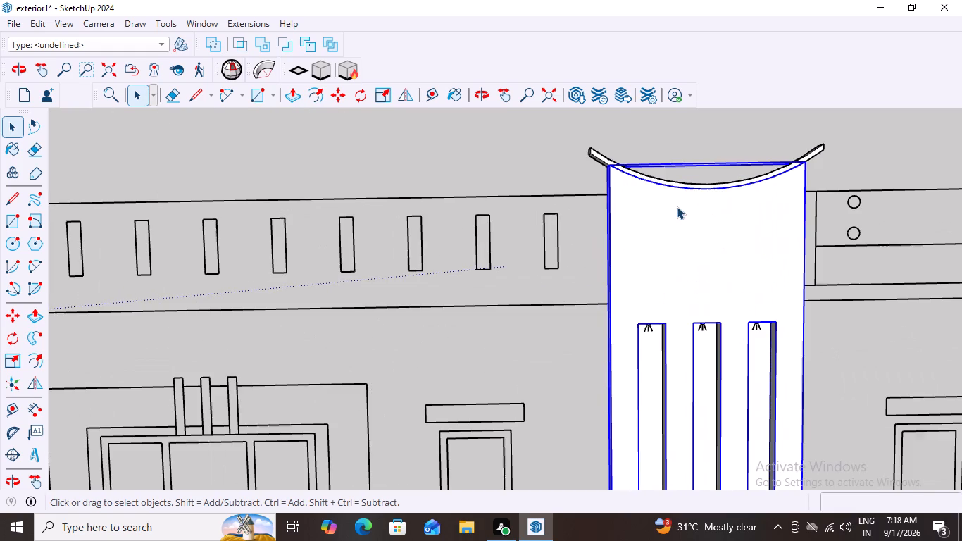
shift+click(596, 154)
scroll(624, 200, down, 20)
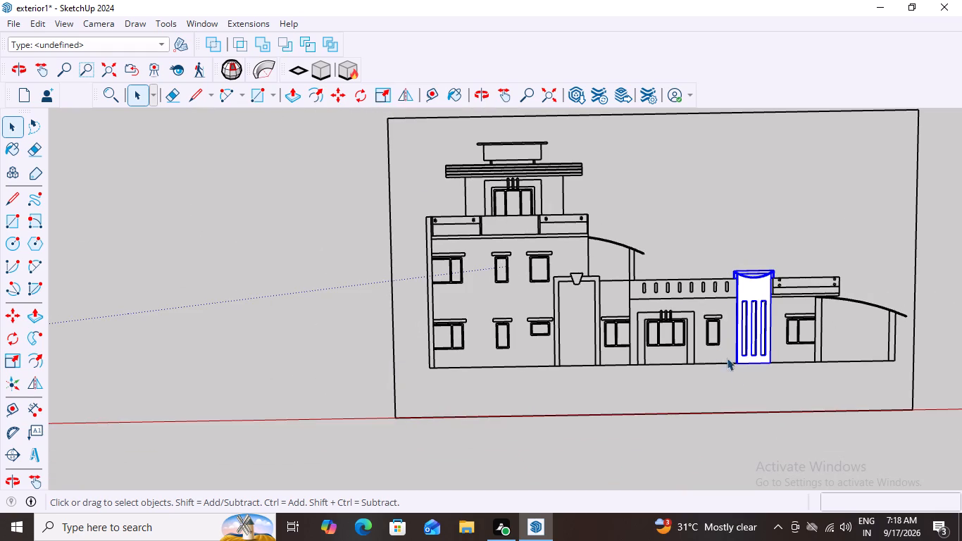
scroll(763, 394, down, 3)
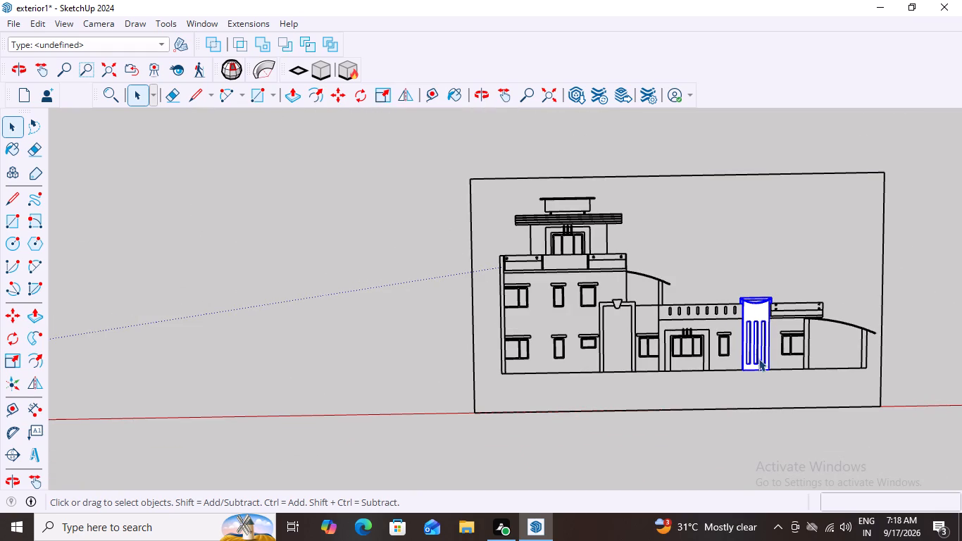
scroll(783, 396, up, 6)
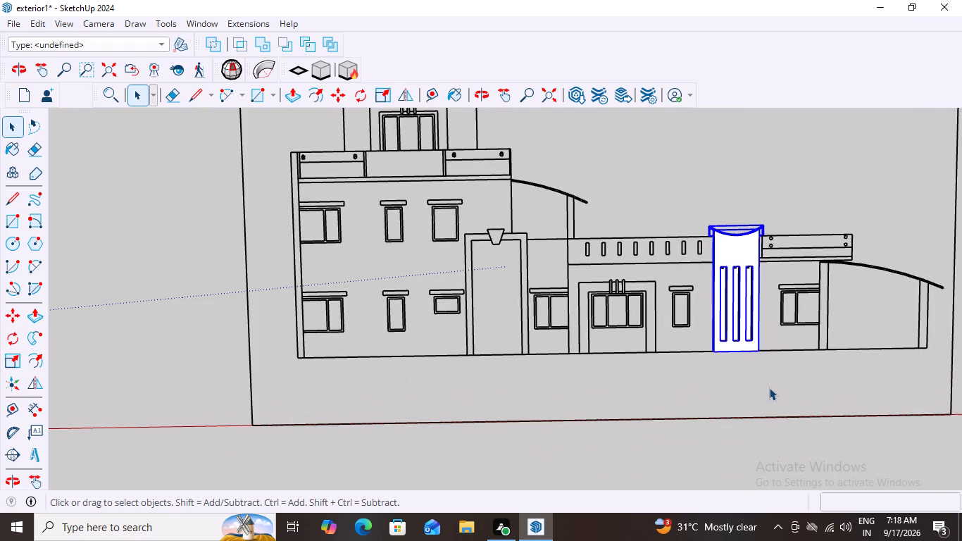
scroll(773, 383, down, 7)
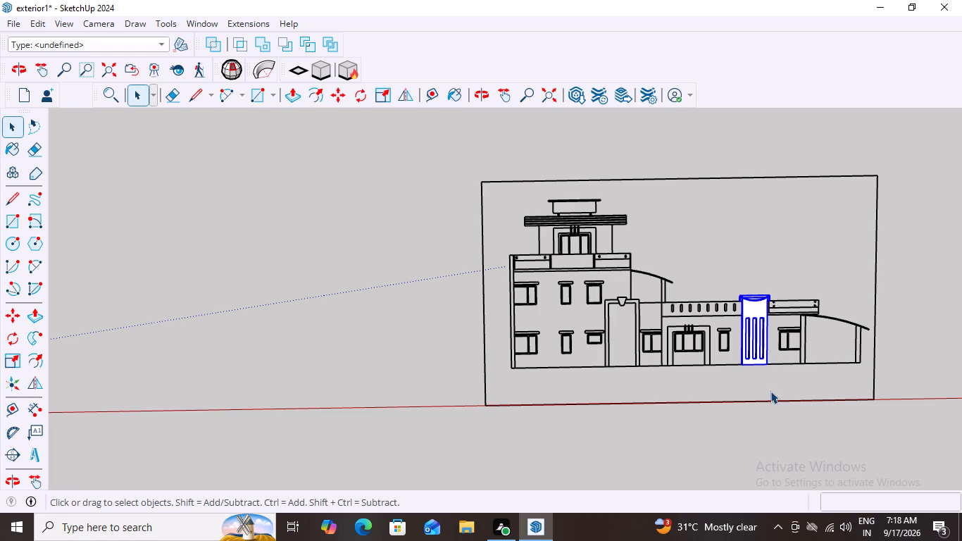
scroll(790, 404, up, 8)
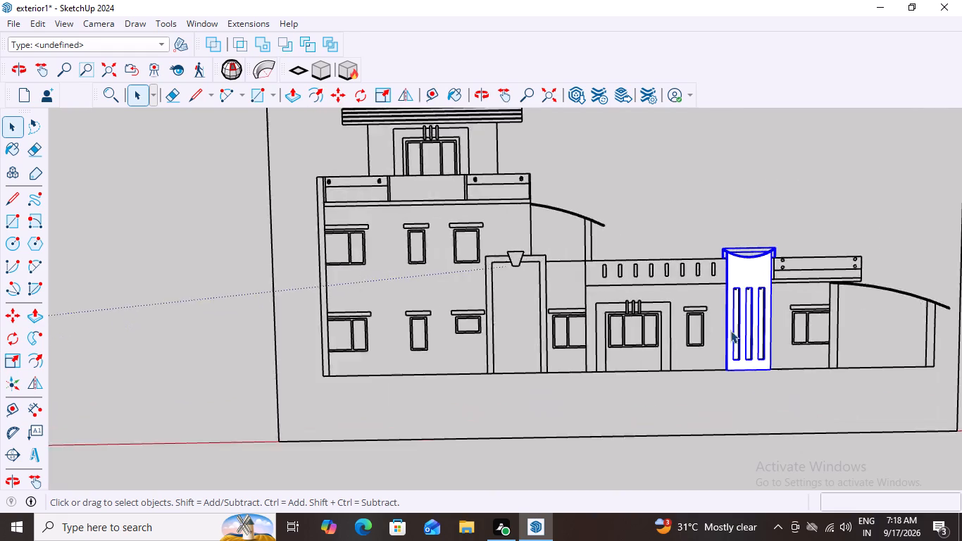
scroll(730, 330, up, 2)
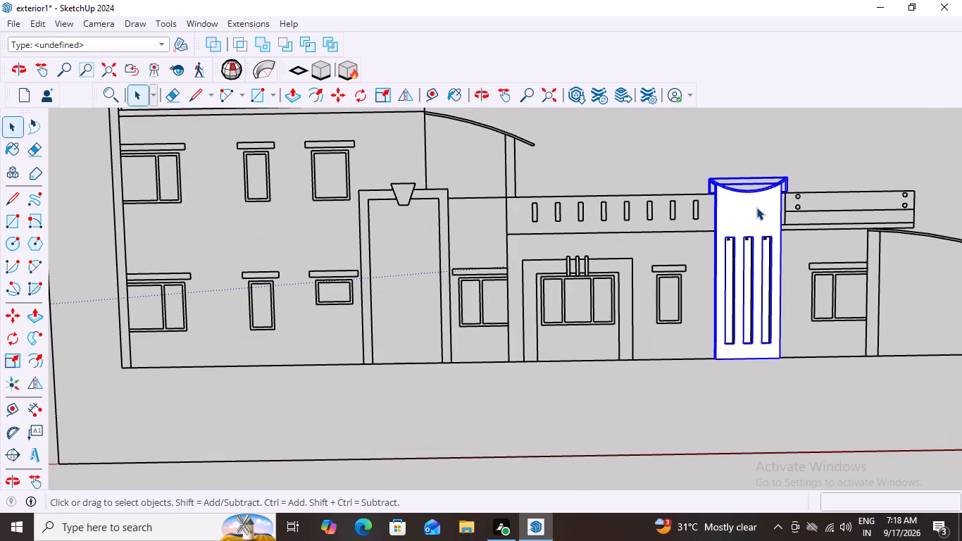
right_click(737, 205)
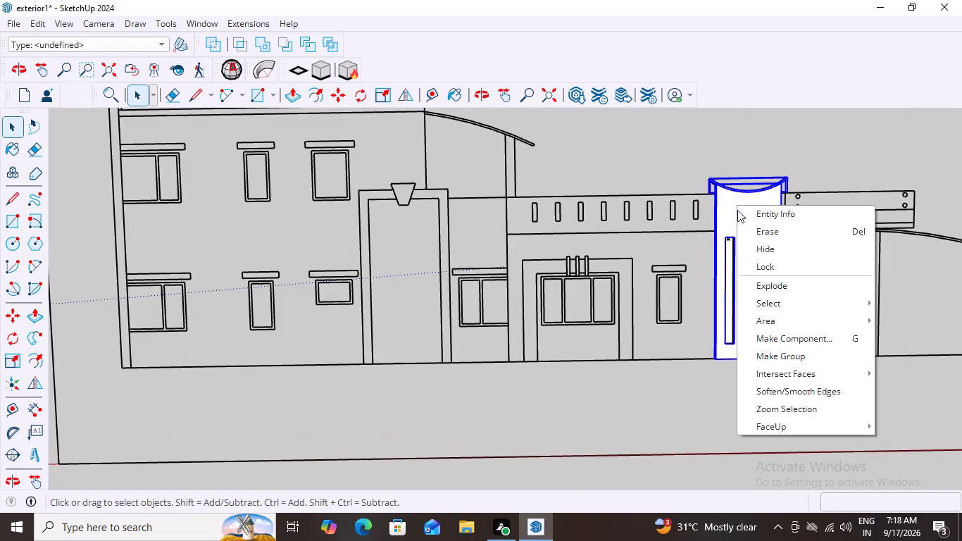
click(785, 358)
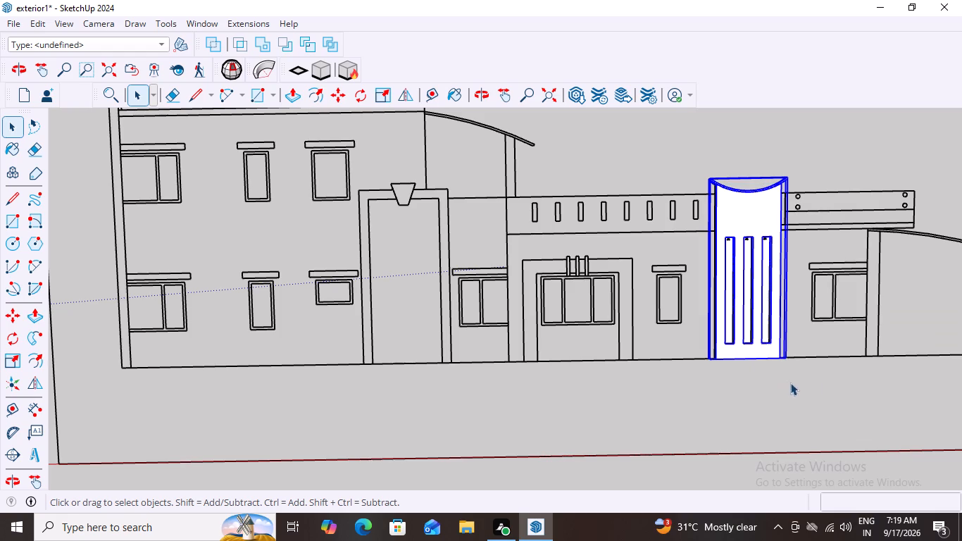
Move the combined pillar and cap group by its lower base corner about 38622 mm, off the elevation into the empty area beside the small staircase plan.
key(m)
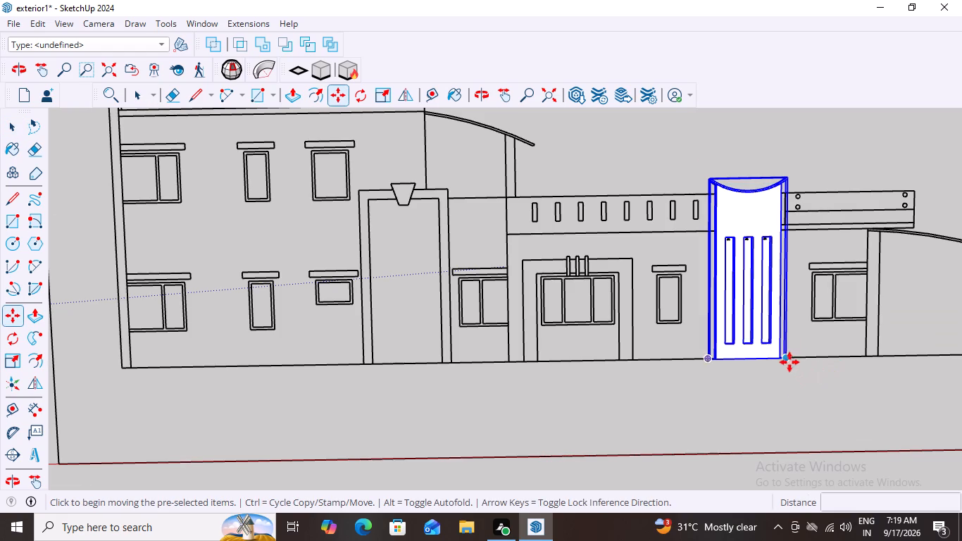
scroll(792, 354, up, 20)
scroll(792, 354, up, 2)
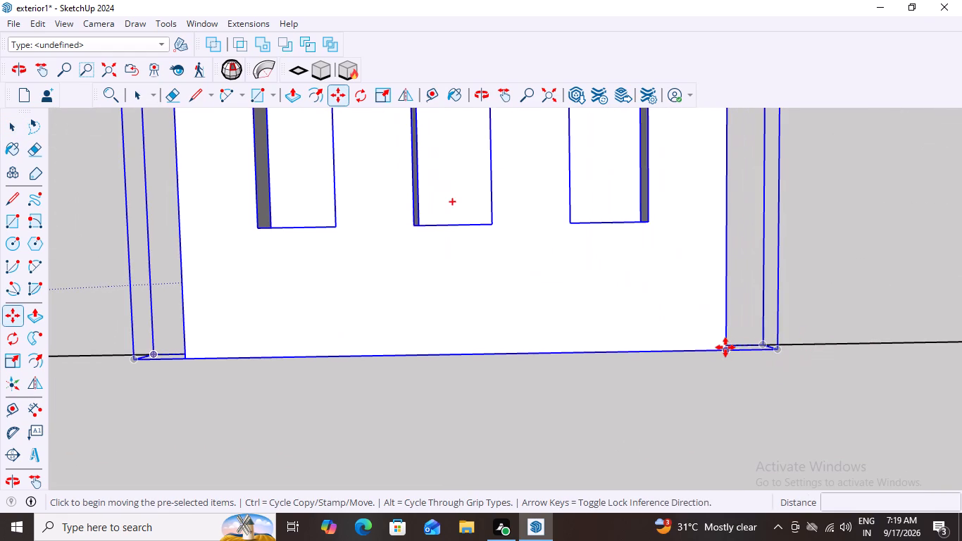
click(727, 348)
scroll(499, 375, down, 10)
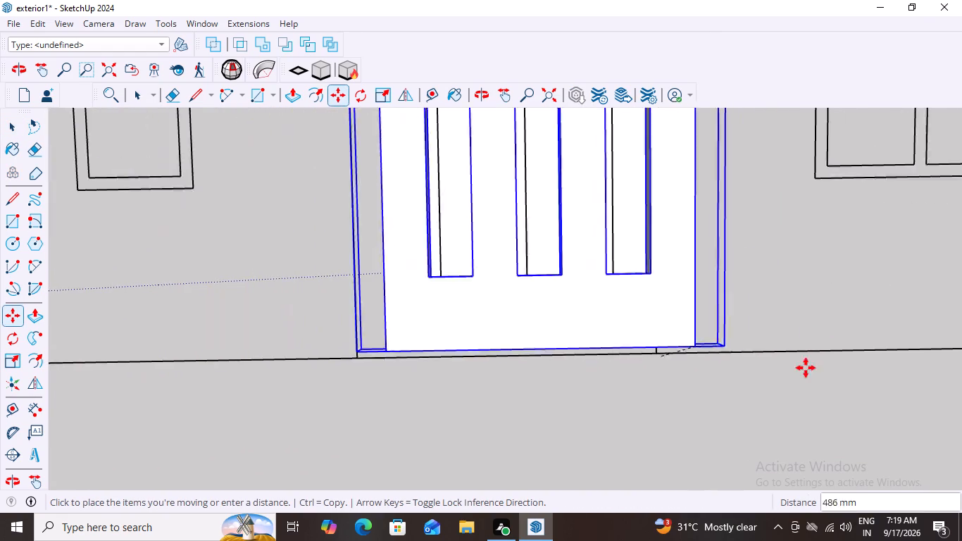
scroll(806, 368, down, 20)
scroll(806, 368, down, 20)
scroll(806, 368, down, 3)
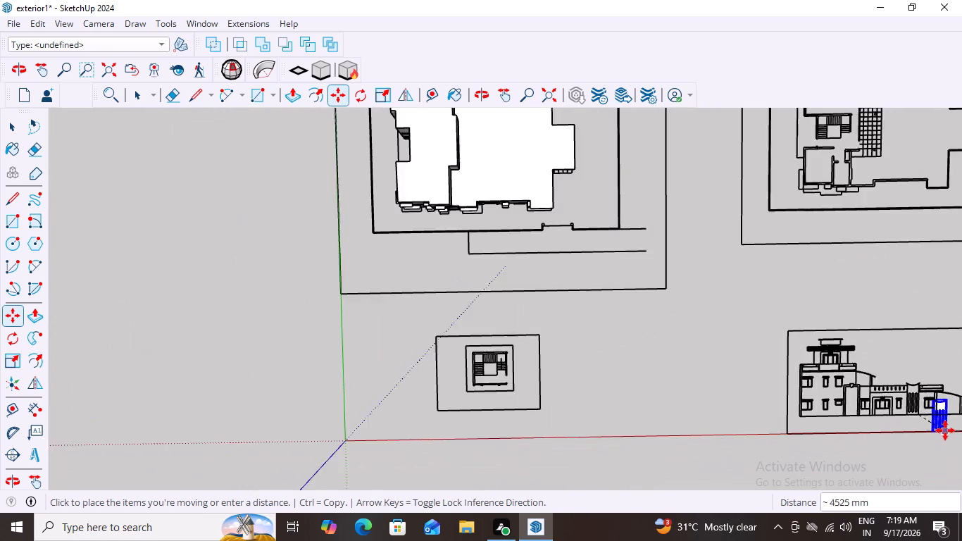
scroll(945, 430, down, 3)
scroll(770, 405, up, 12)
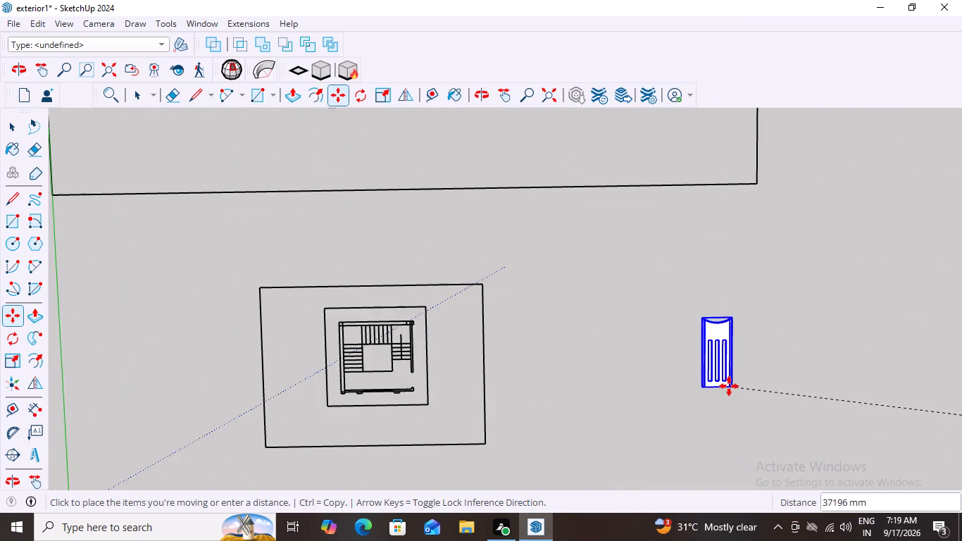
scroll(723, 377, up, 3)
scroll(723, 376, down, 3)
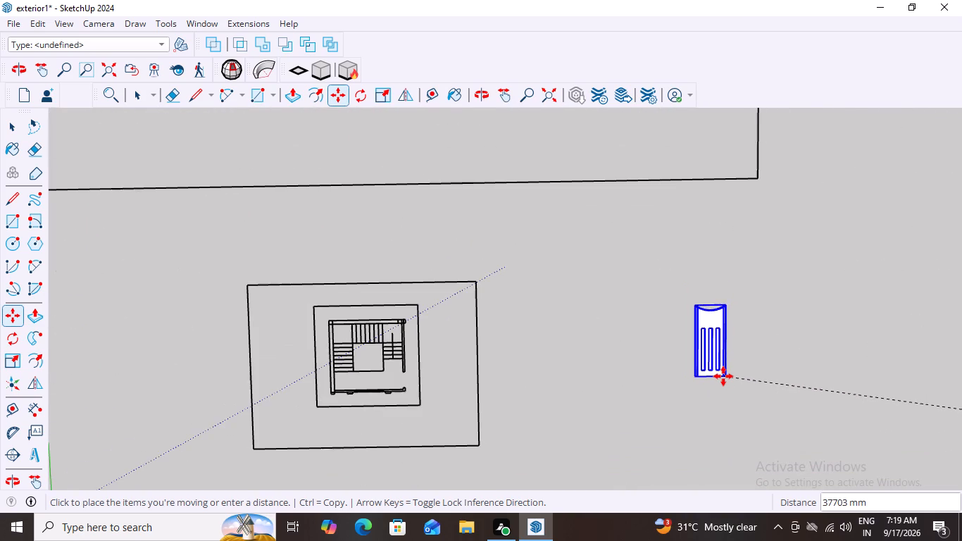
scroll(718, 330, up, 7)
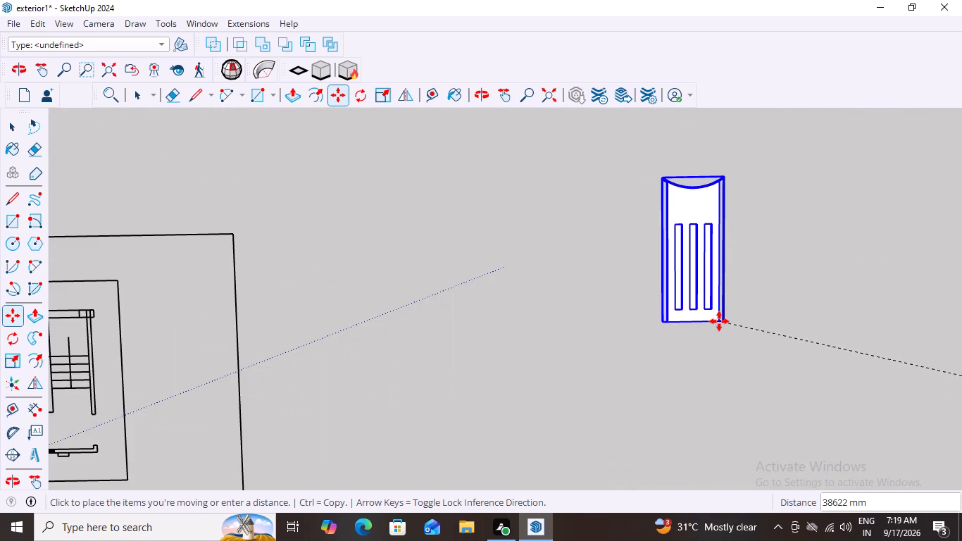
click(719, 321)
key(space)
Examine where the moved pillar and cap group lies relative to the 3D house and the surrounding plans.
middle_drag(748, 375, 765, 181)
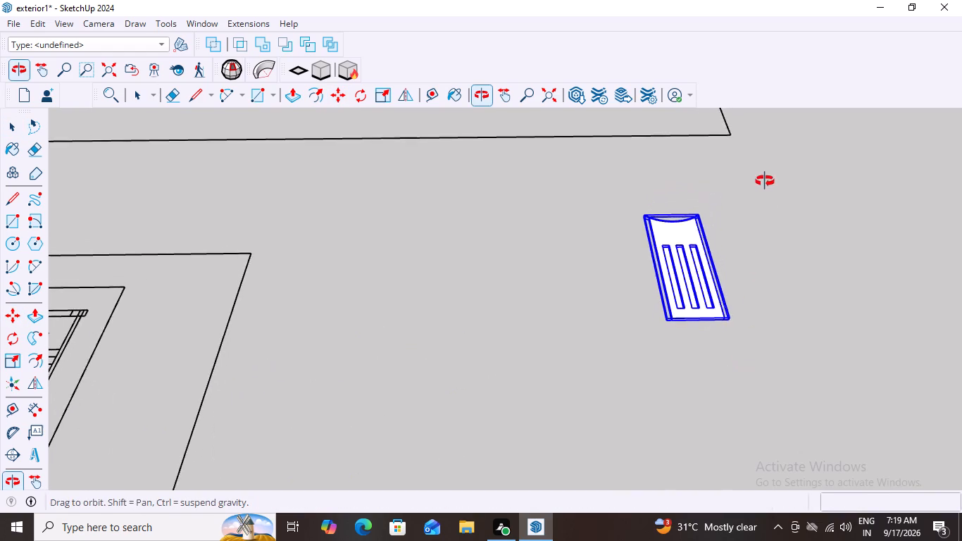
middle_drag(765, 181, 767, 175)
scroll(782, 161, down, 15)
scroll(568, 128, up, 6)
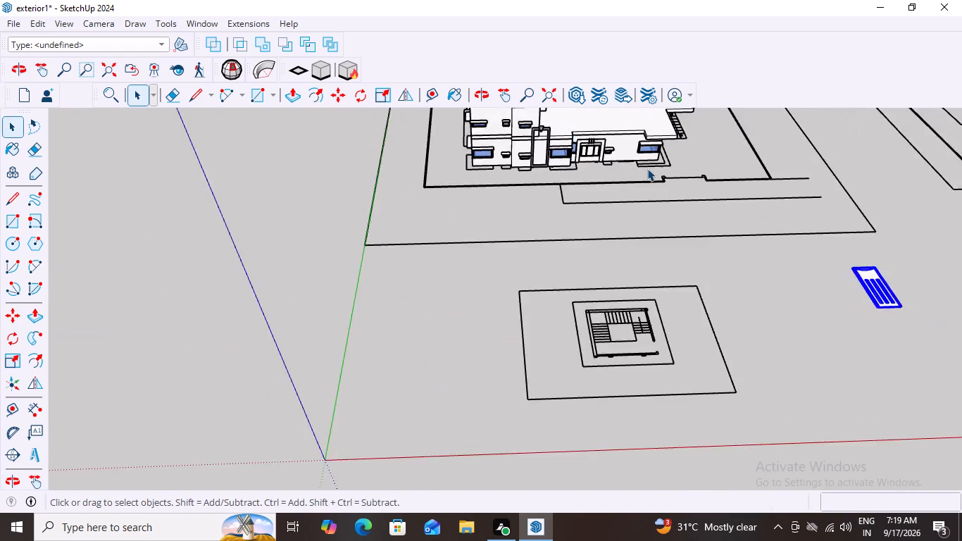
scroll(647, 168, up, 3)
scroll(795, 258, down, 10)
middle_drag(918, 290, 878, 206)
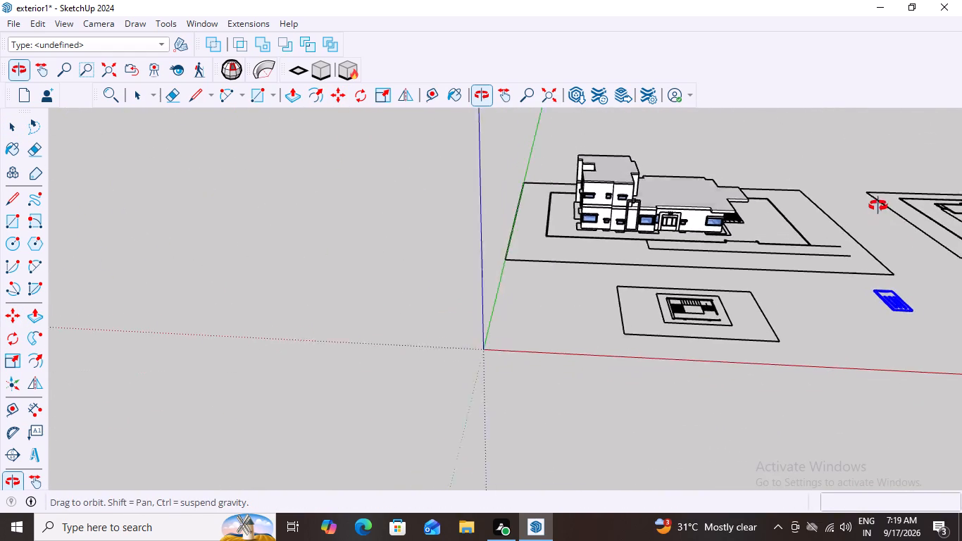
middle_drag(878, 206, 875, 204)
scroll(883, 335, up, 7)
middle_drag(961, 425, 961, 413)
scroll(745, 360, down, 3)
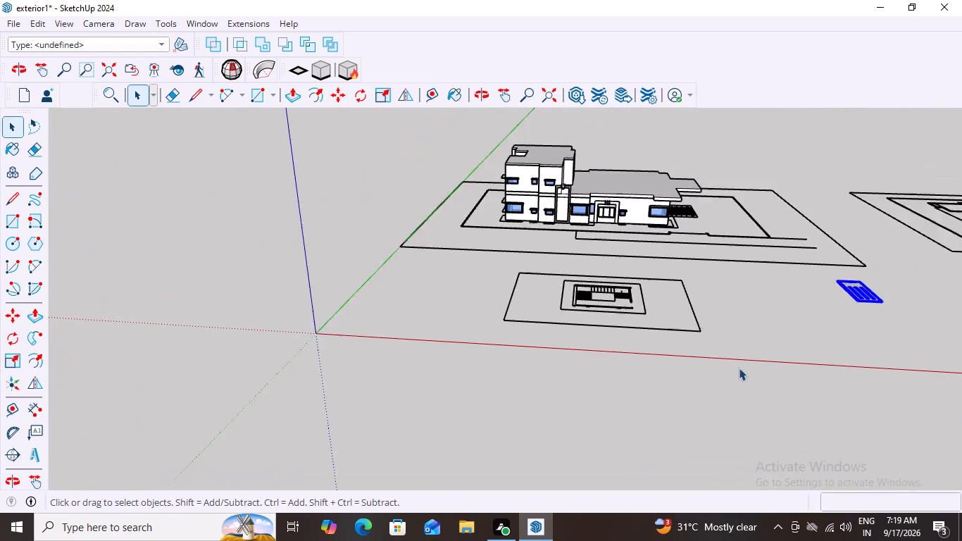
scroll(739, 368, down, 7)
middle_drag(792, 406, 817, 403)
scroll(877, 332, up, 5)
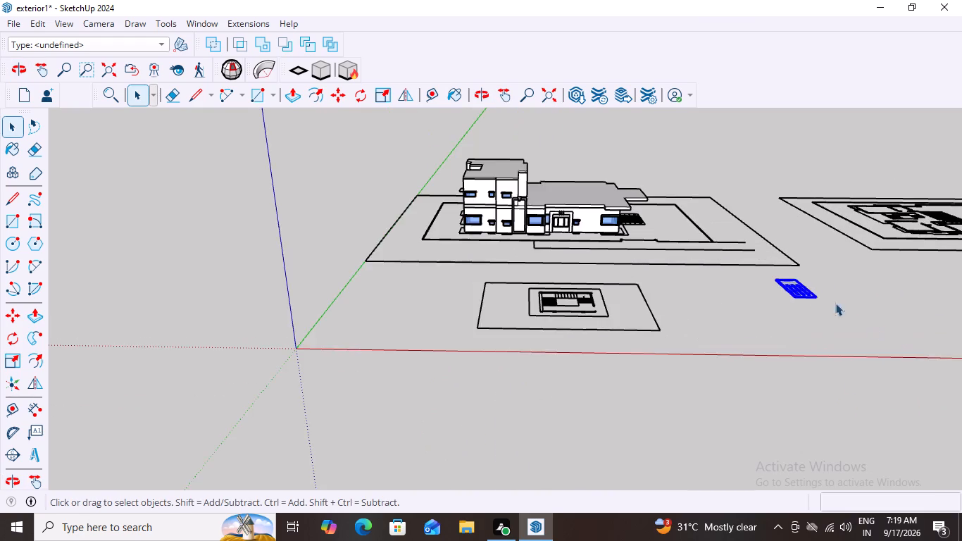
Examine the 3D house front and how the flat-lying pillar and cap group sits relative to it.
scroll(835, 303, up, 8)
scroll(806, 314, down, 6)
scroll(596, 182, up, 2)
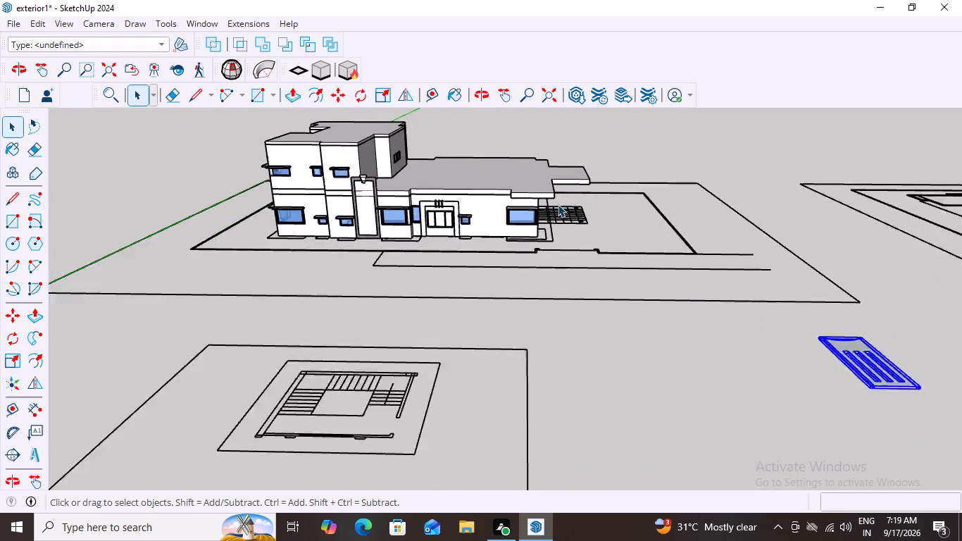
scroll(558, 204, up, 1)
scroll(504, 222, down, 5)
scroll(453, 236, up, 9)
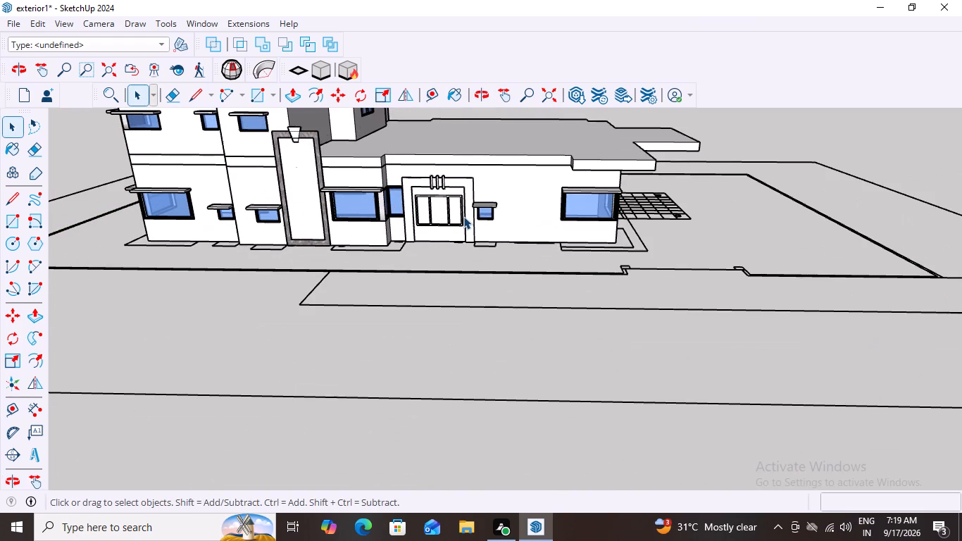
scroll(463, 216, down, 8)
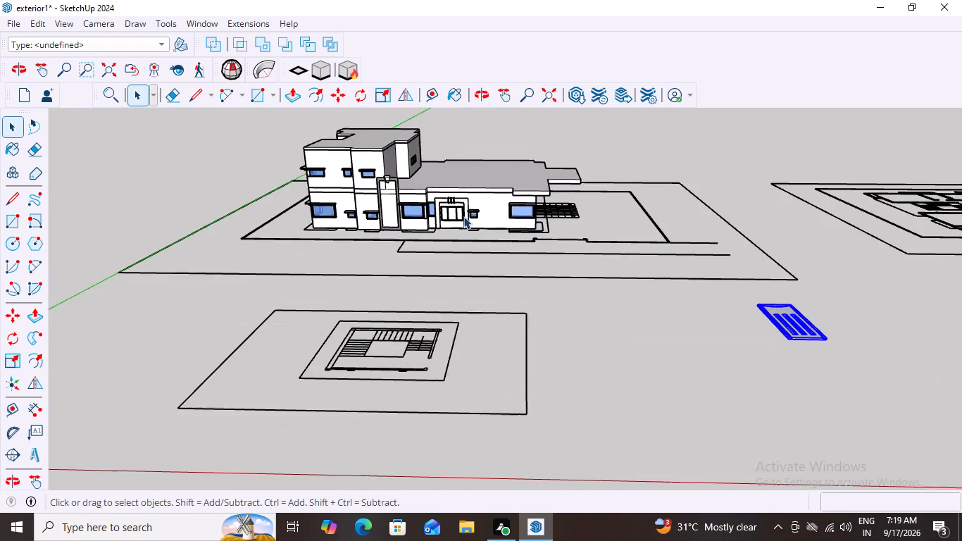
scroll(458, 228, up, 6)
scroll(458, 228, down, 9)
scroll(837, 330, up, 7)
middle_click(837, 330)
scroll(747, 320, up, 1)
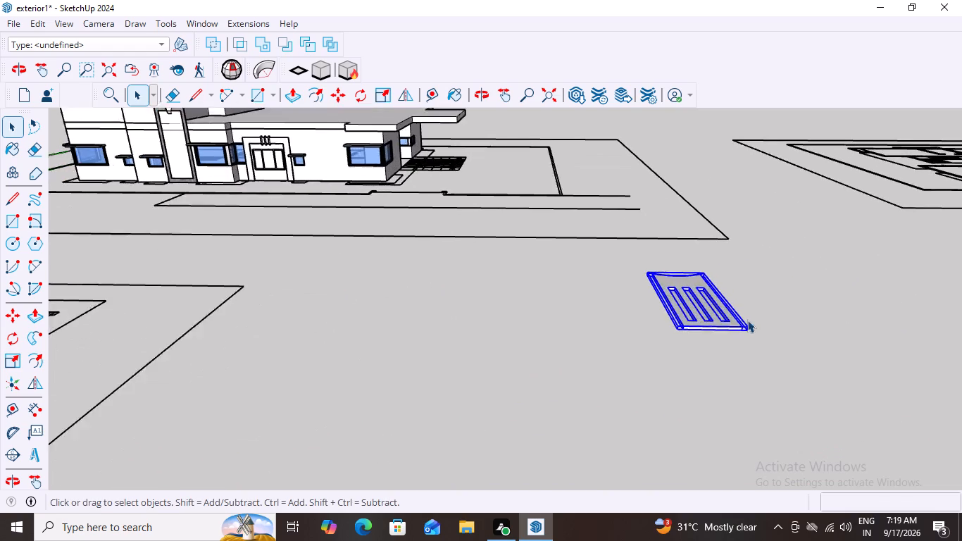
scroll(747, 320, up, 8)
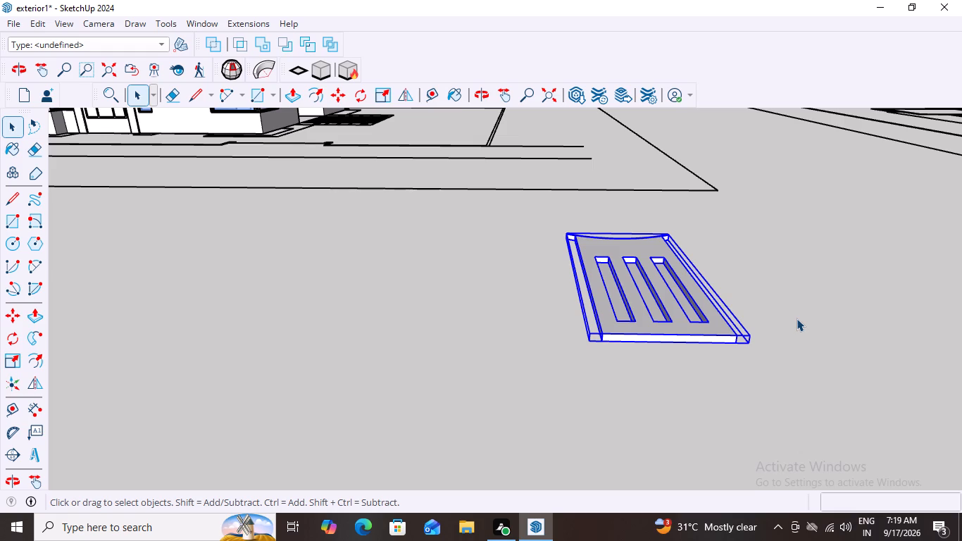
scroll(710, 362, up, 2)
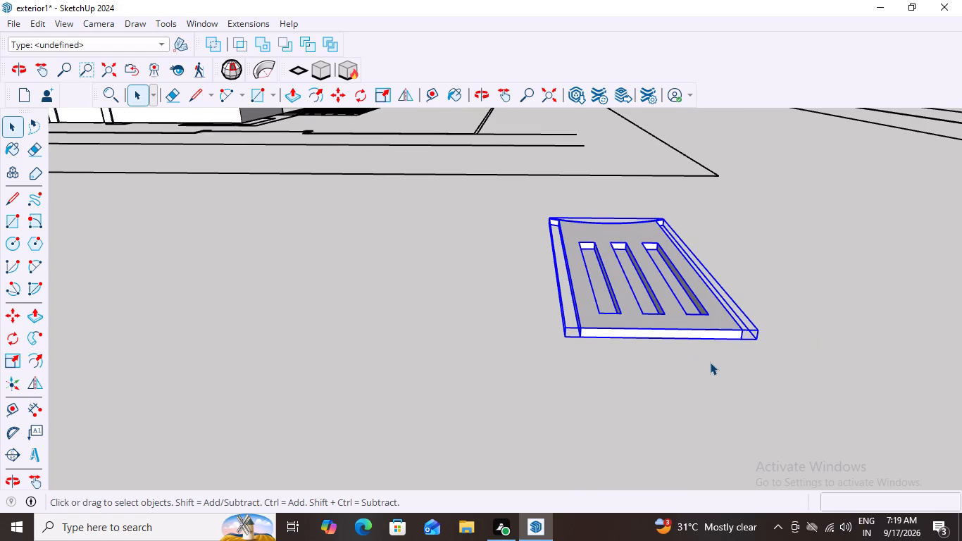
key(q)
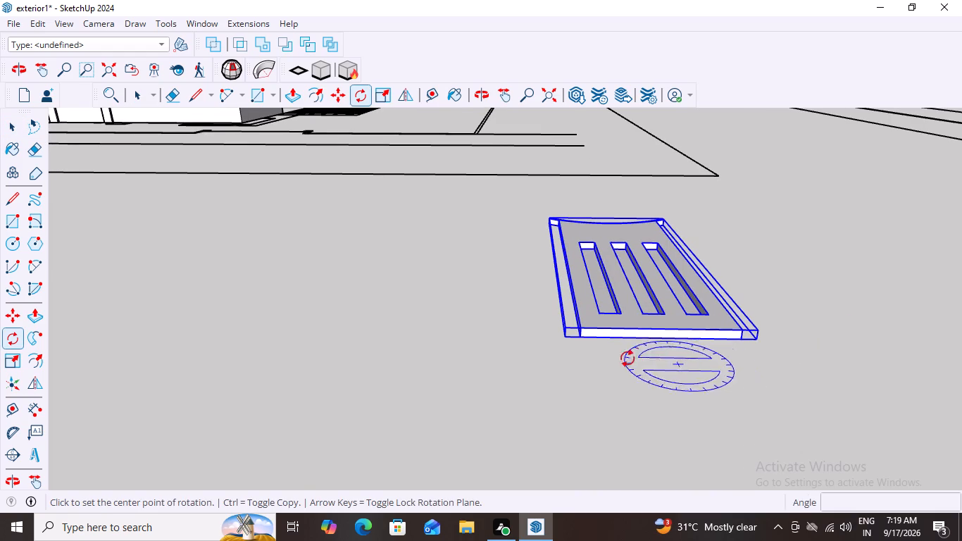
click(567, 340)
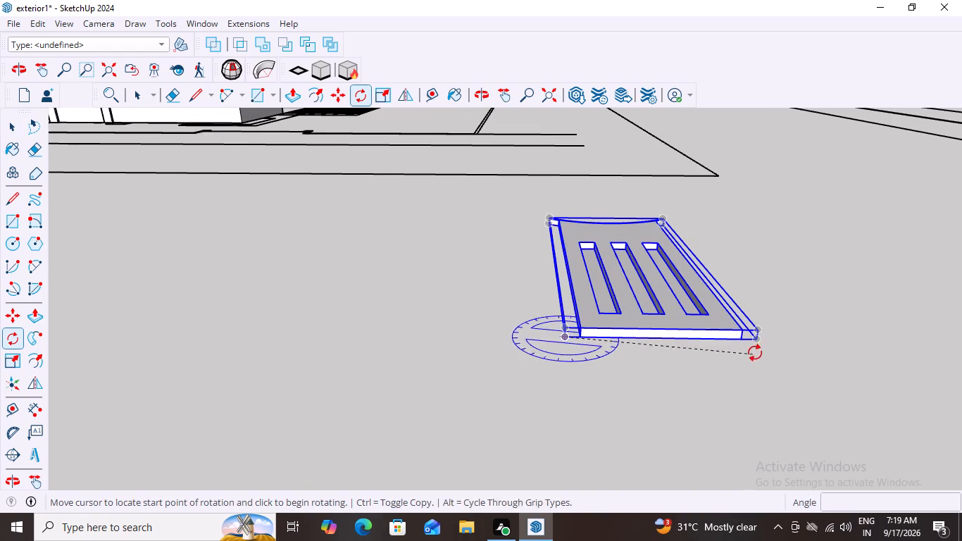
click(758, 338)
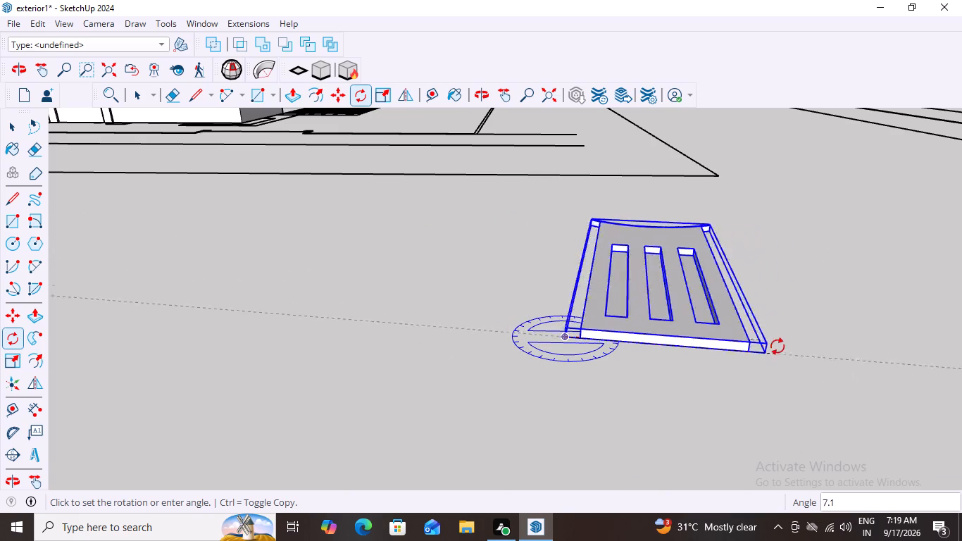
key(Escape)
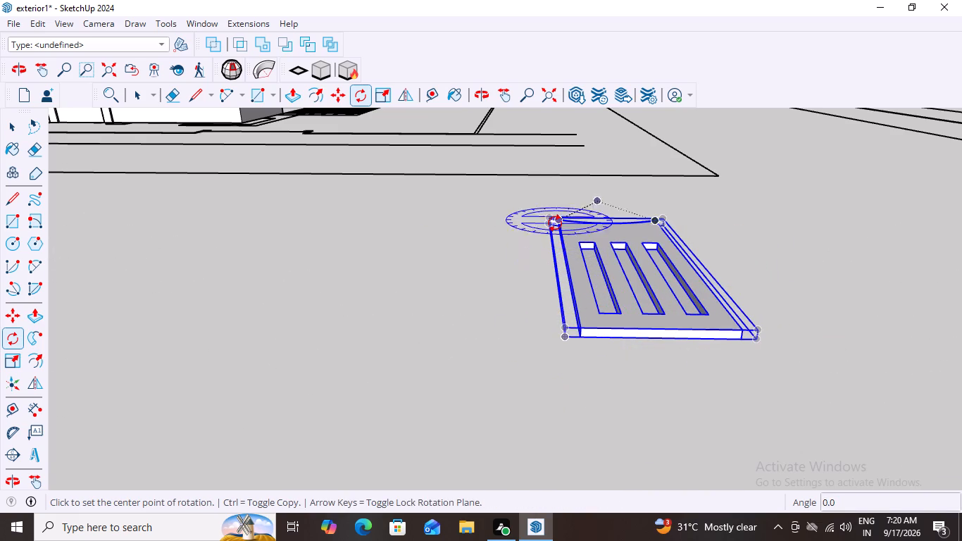
Rotate the pillar and cap group 90 degrees about the red axis at its lower base corner so it stands upright.
scroll(560, 266, down, 3)
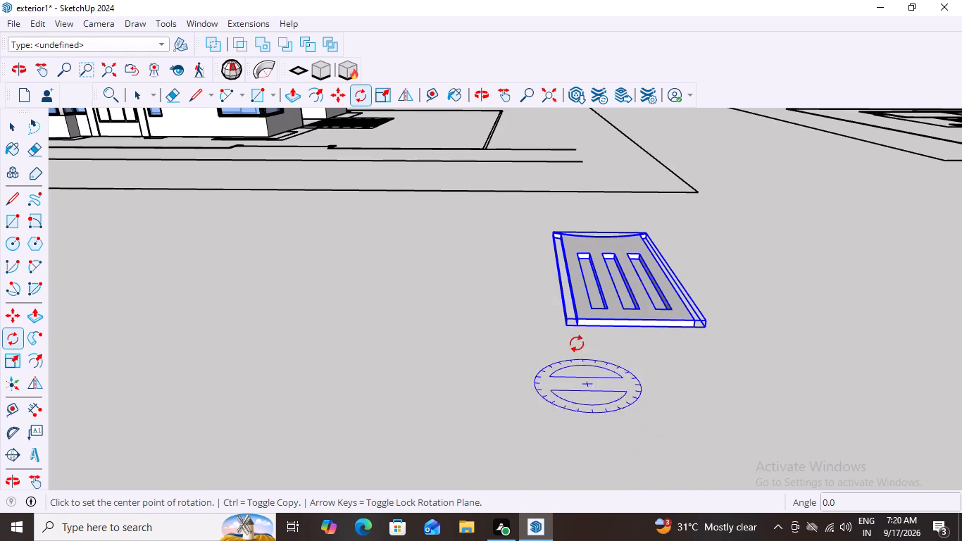
scroll(570, 321, up, 14)
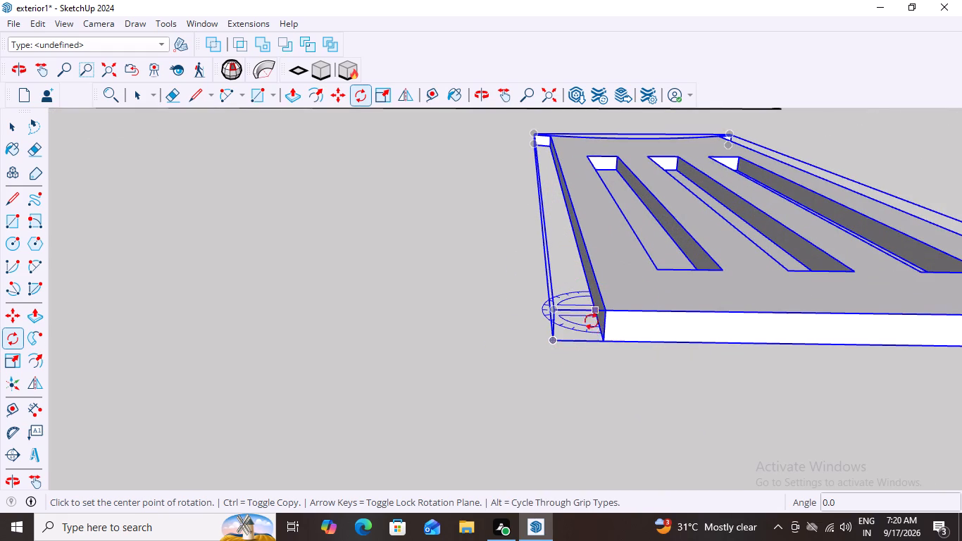
scroll(608, 337, down, 19)
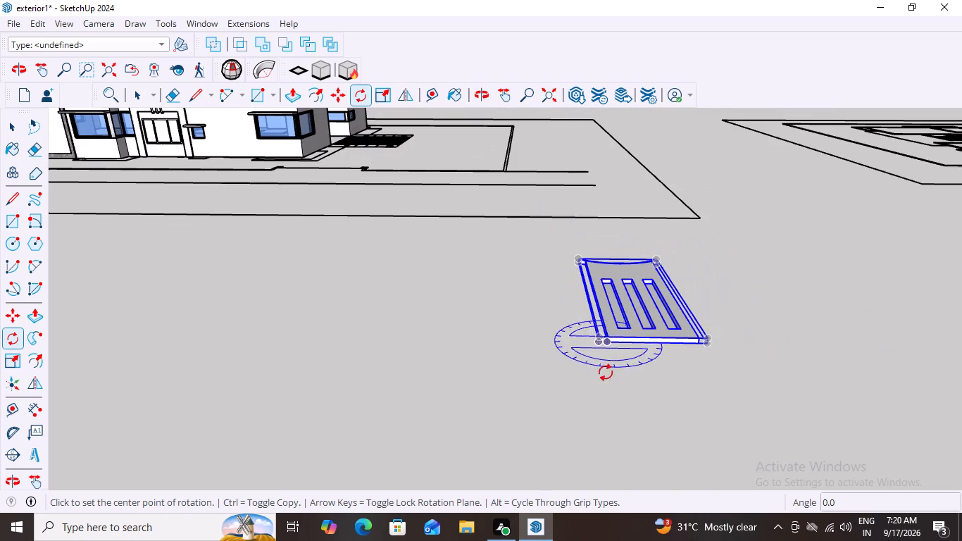
scroll(601, 345, up, 2)
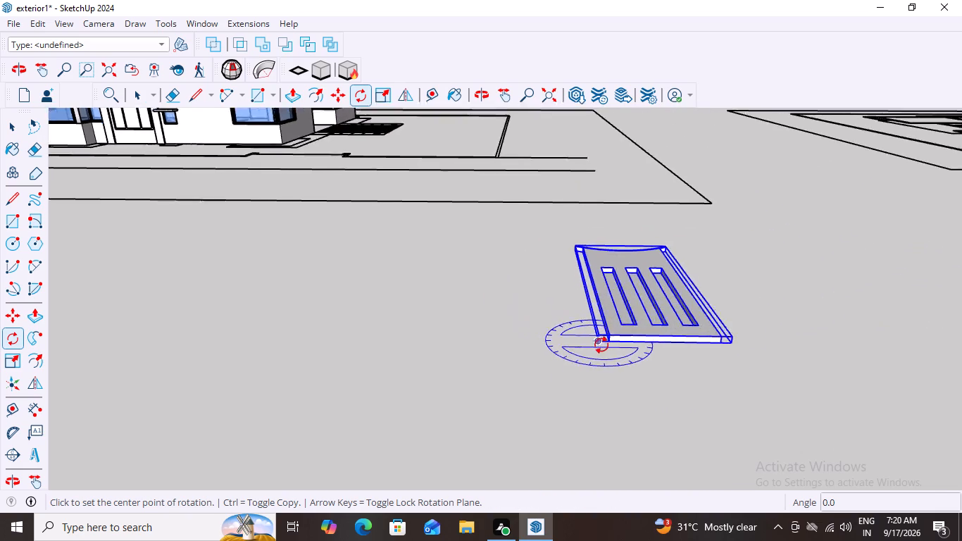
scroll(601, 345, up, 6)
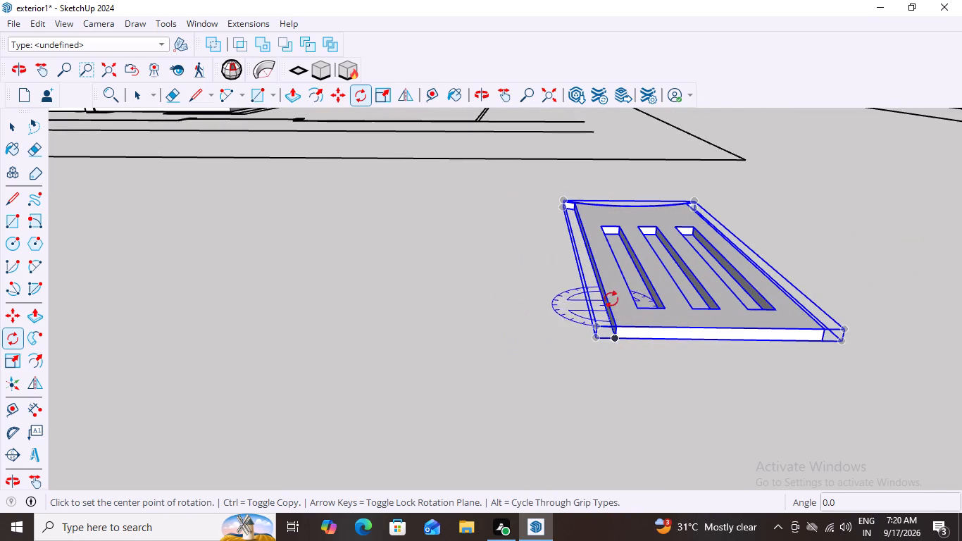
key(Down)
key(Left)
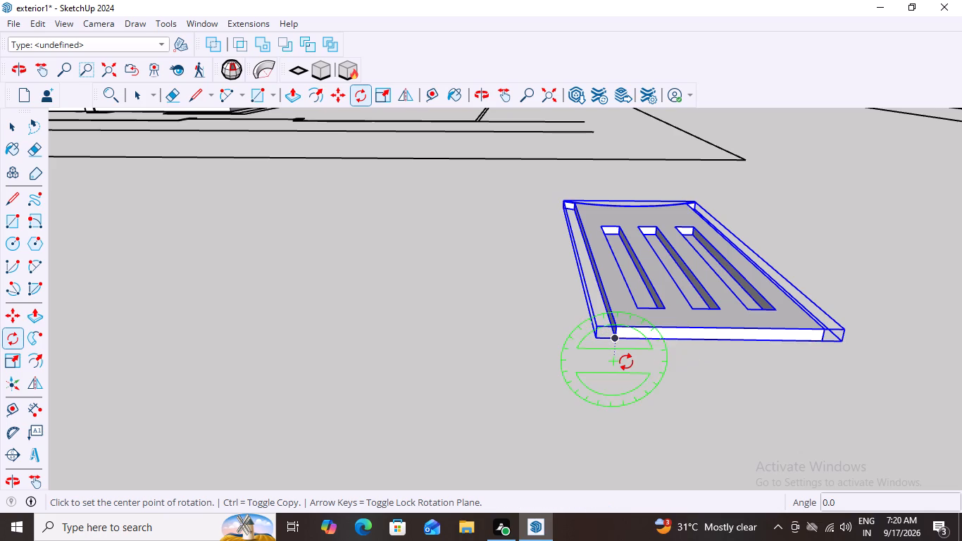
key(Right)
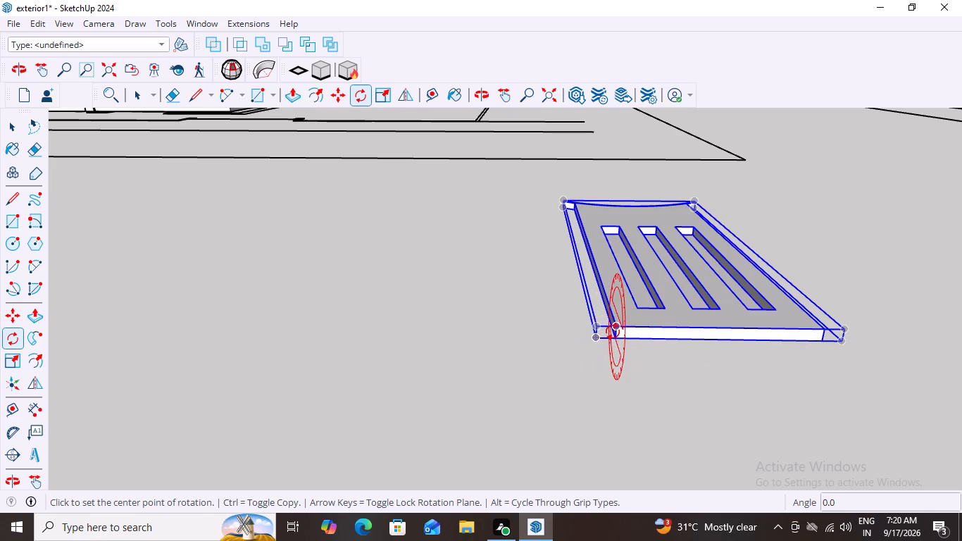
scroll(613, 332, up, 3)
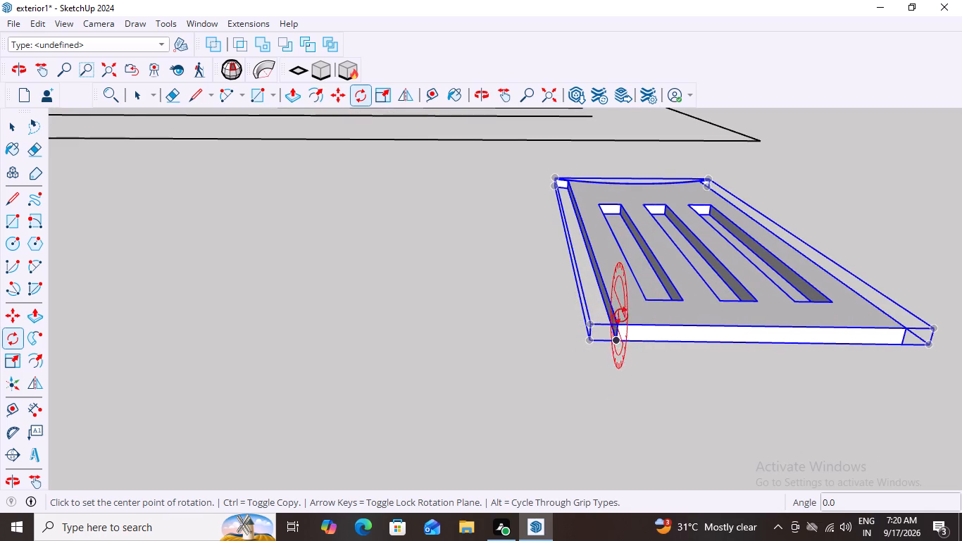
click(619, 321)
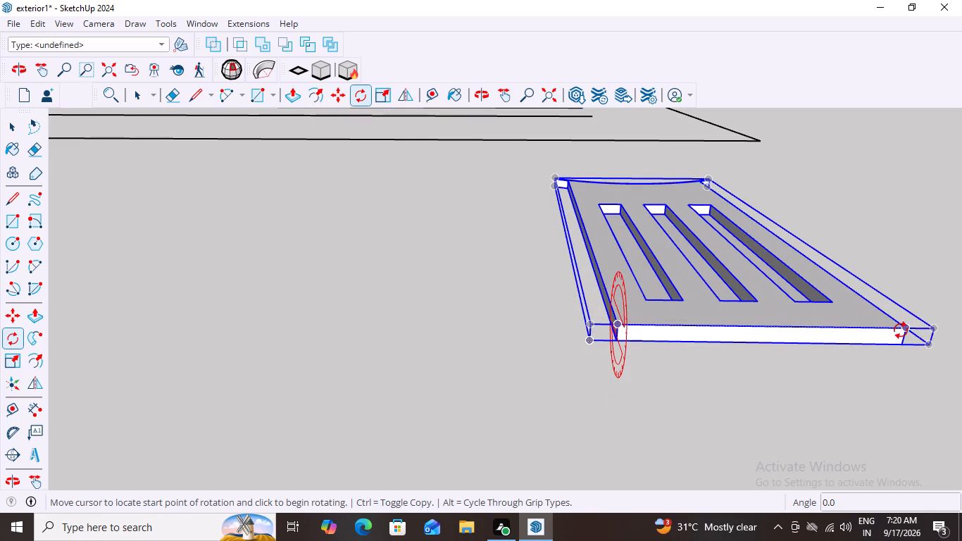
click(908, 330)
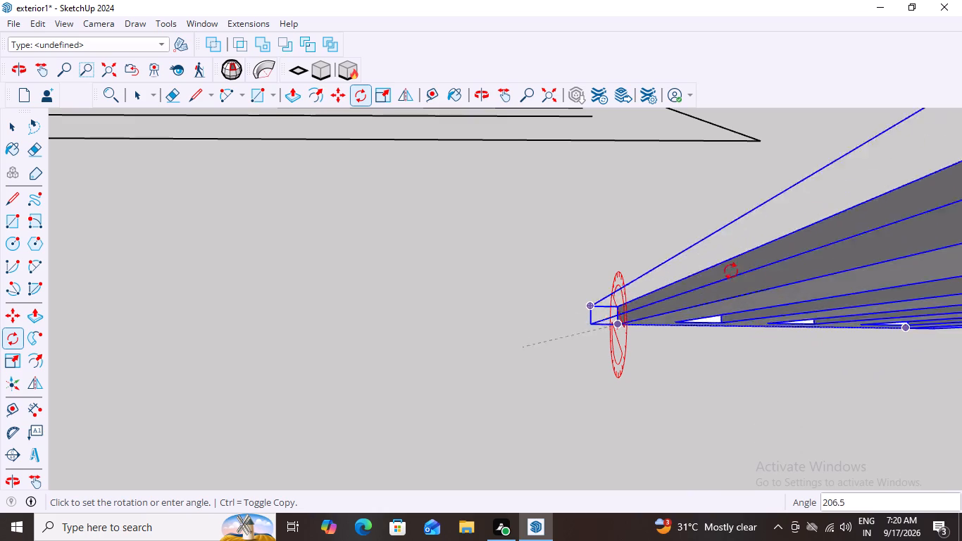
scroll(625, 212, down, 9)
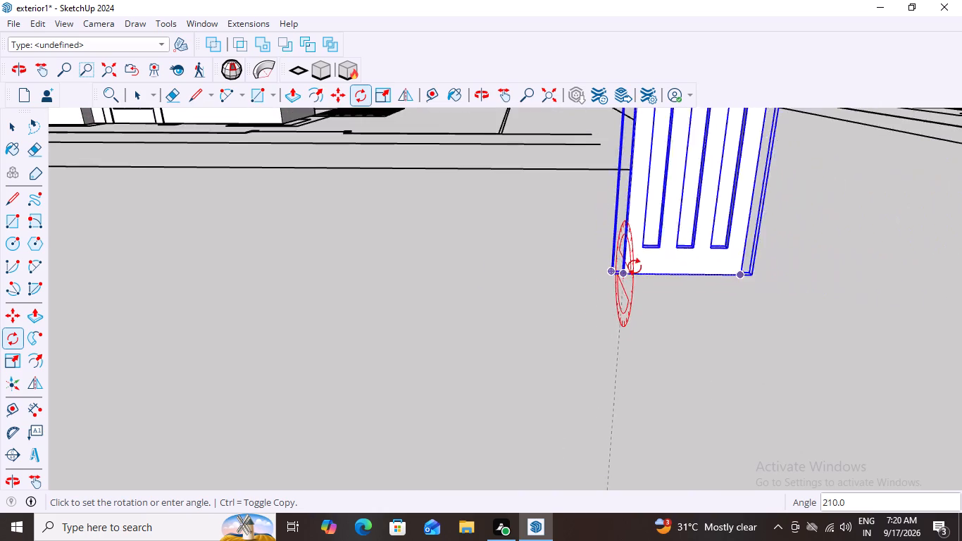
scroll(635, 267, down, 7)
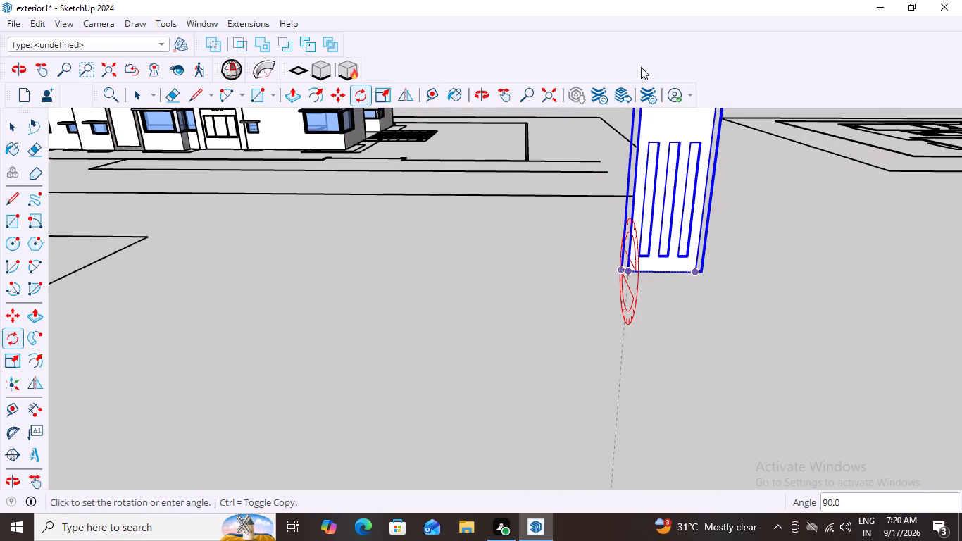
text(90)
key(Return)
scroll(687, 303, down, 3)
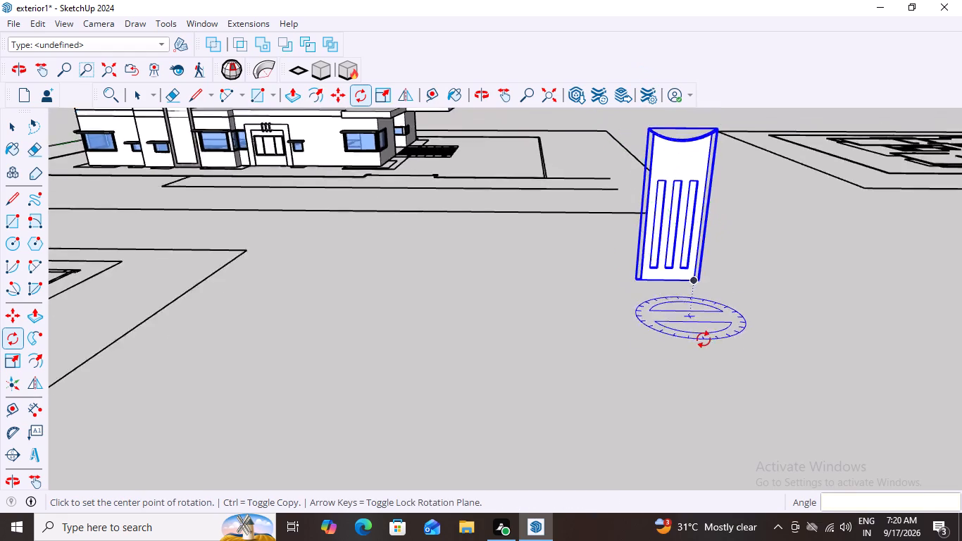
scroll(704, 340, down, 7)
scroll(737, 251, up, 8)
double_click(787, 275)
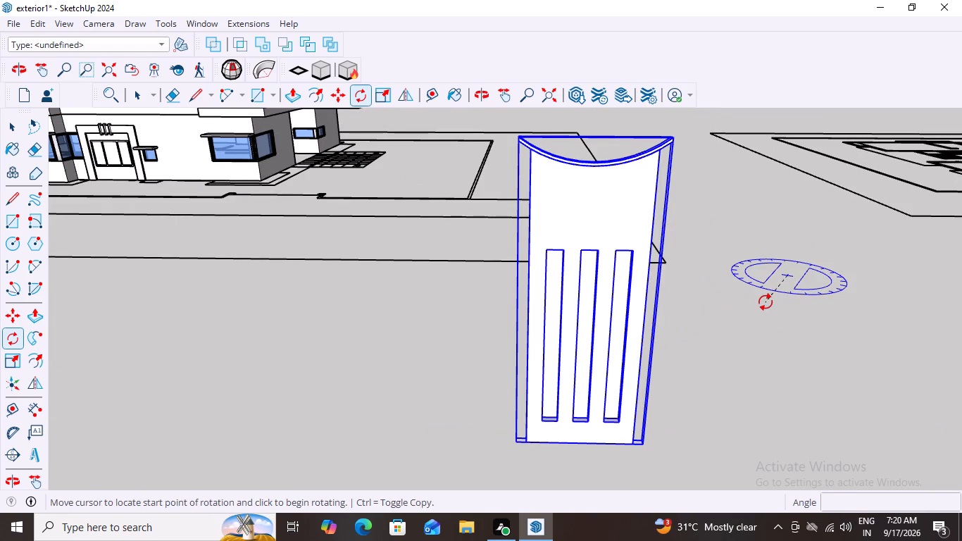
key(space)
key(Escape)
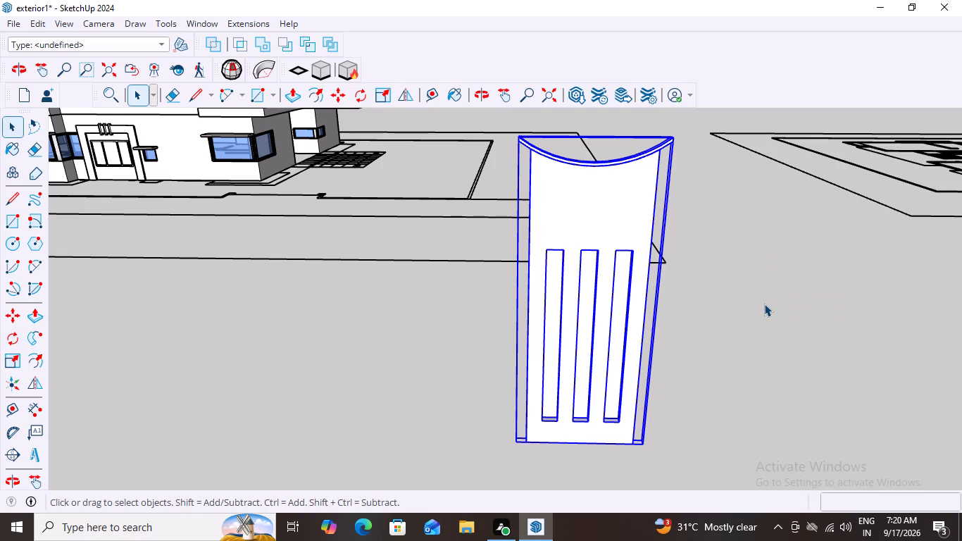
Examine the upright pillar and cap group from several angles against the 3D house front.
click(732, 317)
drag(704, 336, 799, 351)
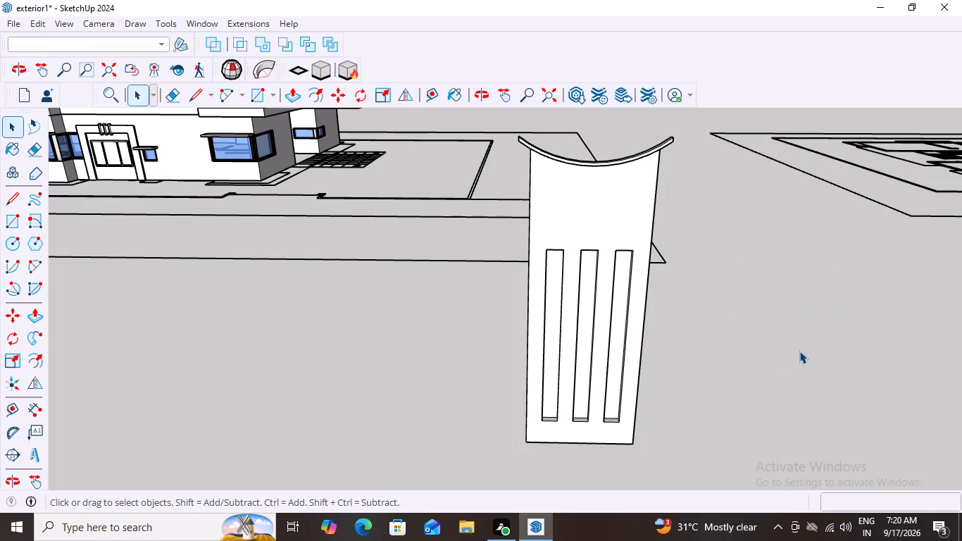
key(space)
click(620, 327)
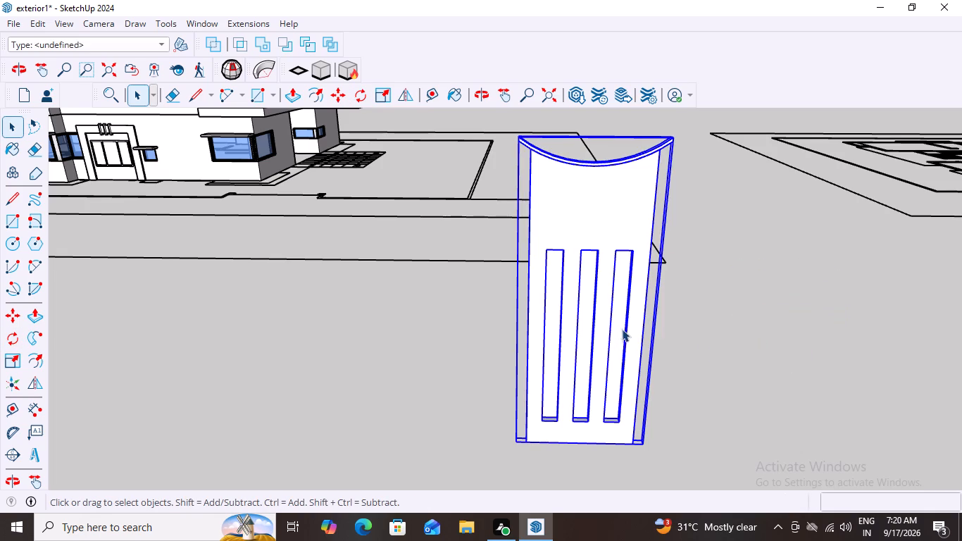
click(753, 321)
key(space)
click(748, 323)
middle_drag(751, 324, 596, 311)
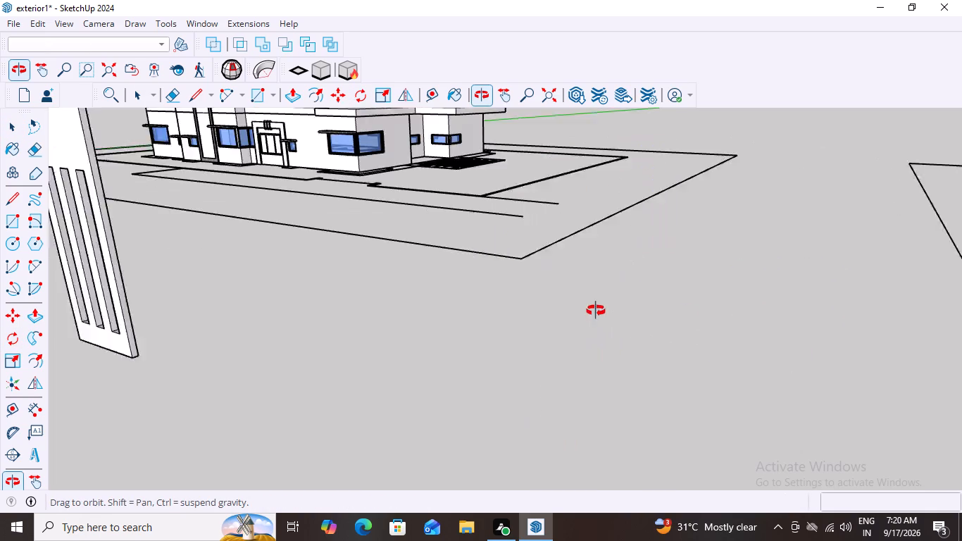
middle_drag(596, 311, 703, 328)
scroll(380, 366, up, 4)
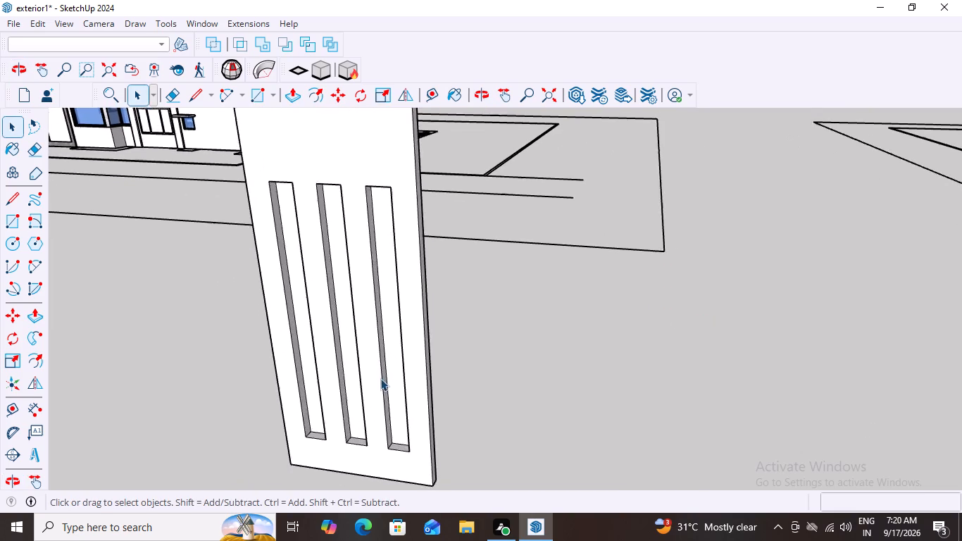
scroll(380, 378, up, 1)
scroll(461, 357, down, 11)
scroll(463, 409, up, 3)
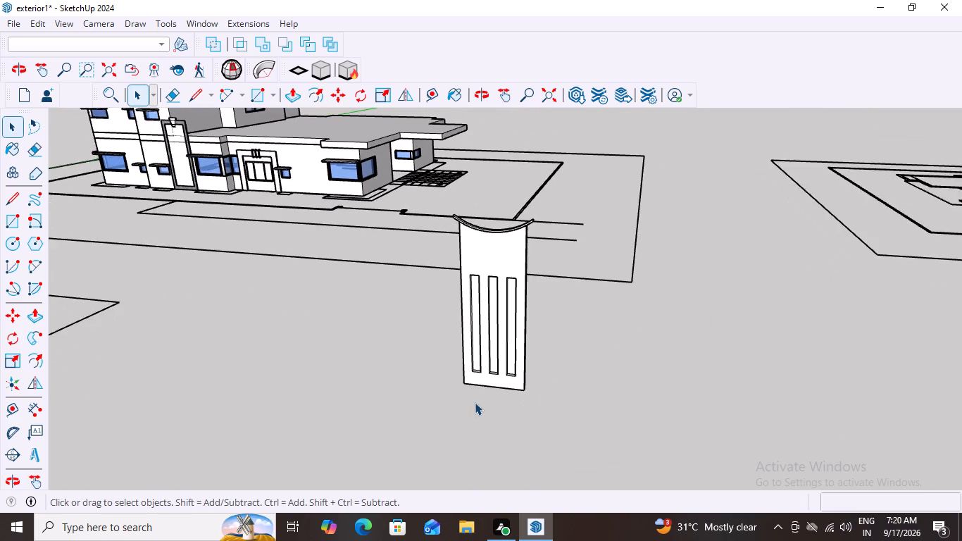
scroll(475, 402, up, 3)
middle_drag(475, 402, 537, 404)
scroll(516, 390, up, 2)
scroll(519, 383, down, 6)
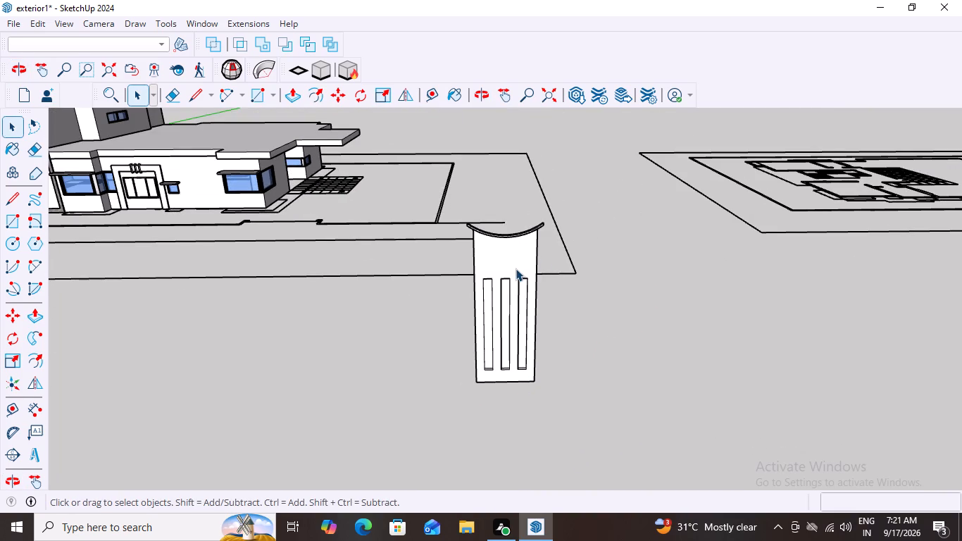
Move the upright pillar and cap group by the pillar's bottom corner about 26598 mm to the front wall's base, between the small window and corner window.
click(516, 268)
scroll(527, 406, up, 1)
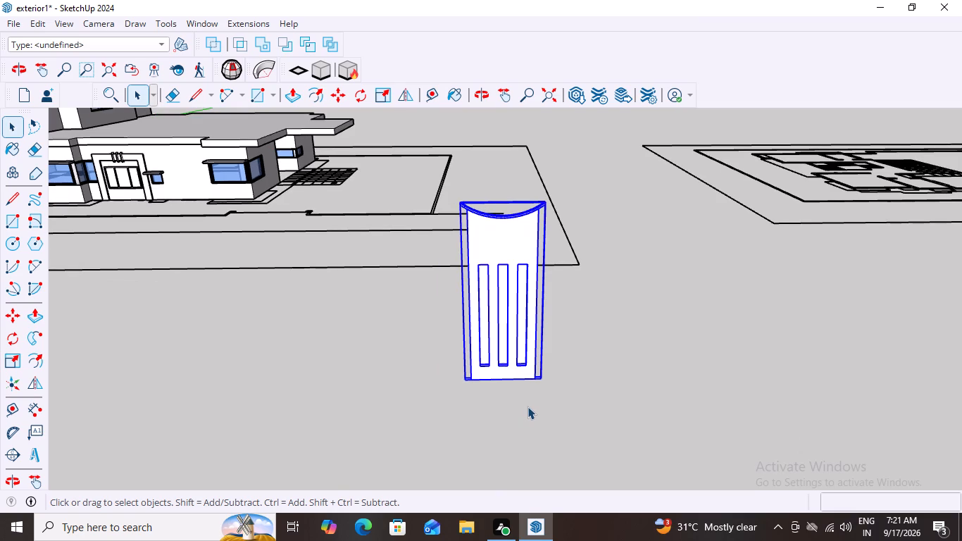
key(m)
scroll(554, 395, up, 15)
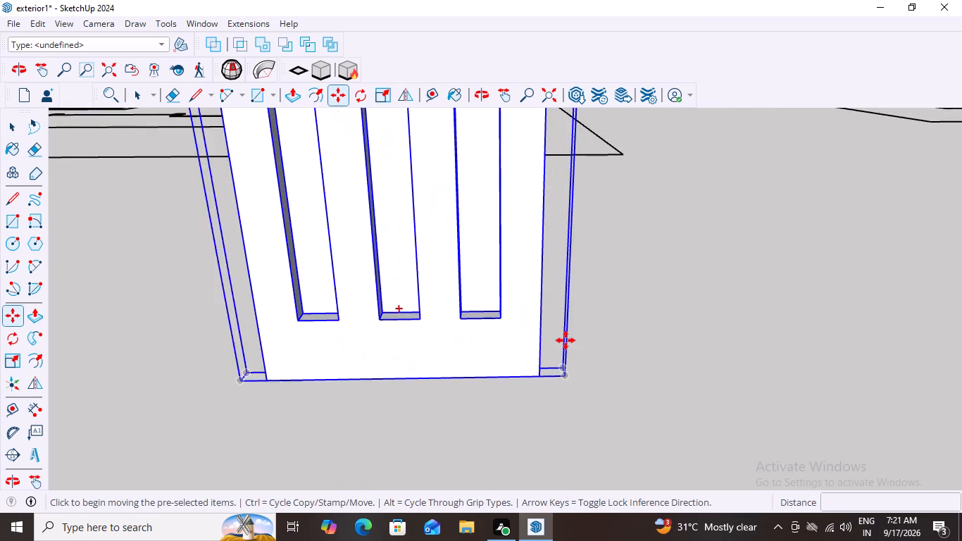
scroll(566, 340, up, 2)
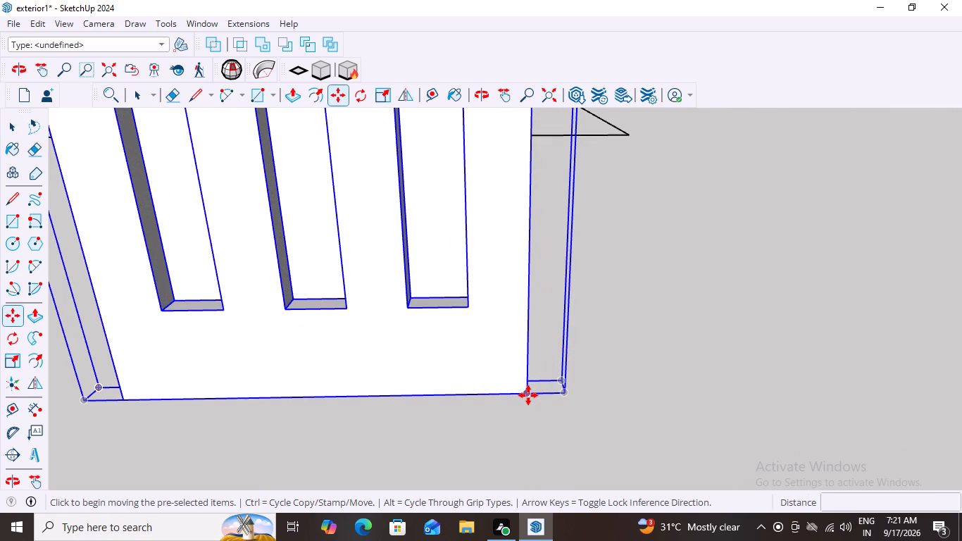
click(527, 394)
scroll(522, 382, down, 13)
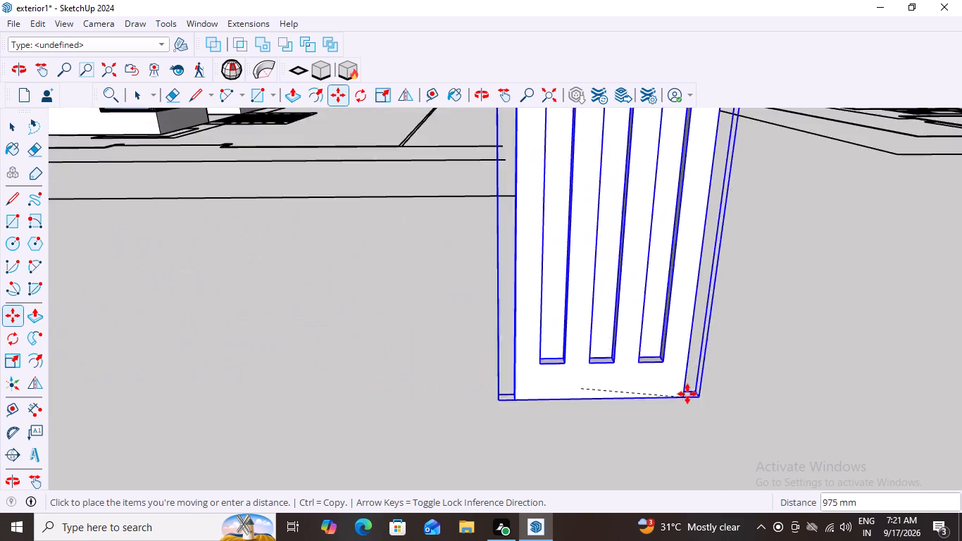
scroll(687, 394, down, 16)
scroll(124, 282, up, 3)
scroll(362, 287, up, 4)
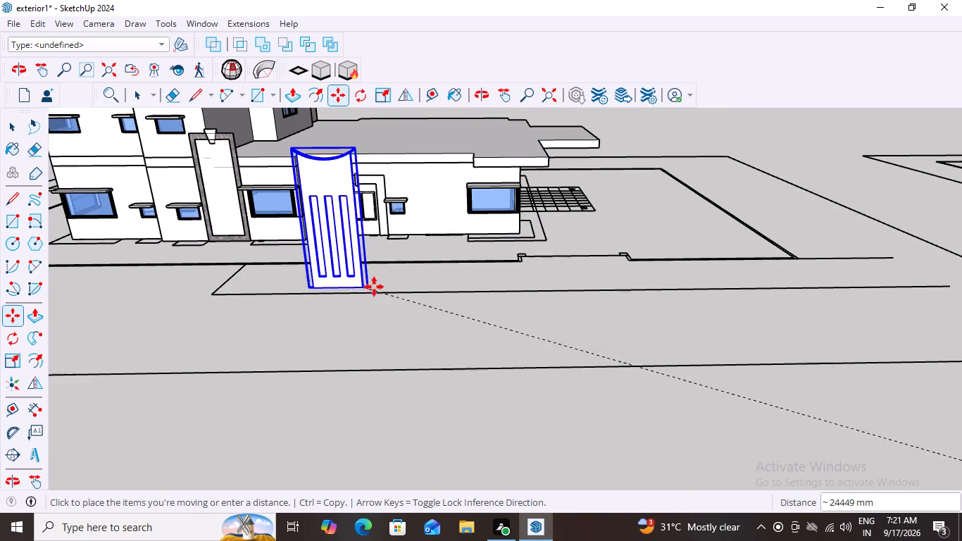
scroll(458, 246, up, 7)
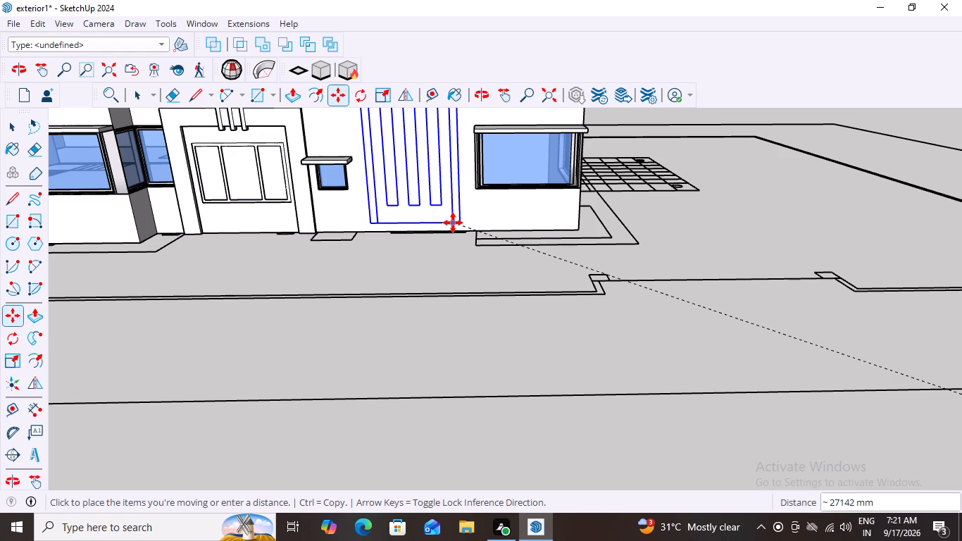
scroll(465, 235, up, 9)
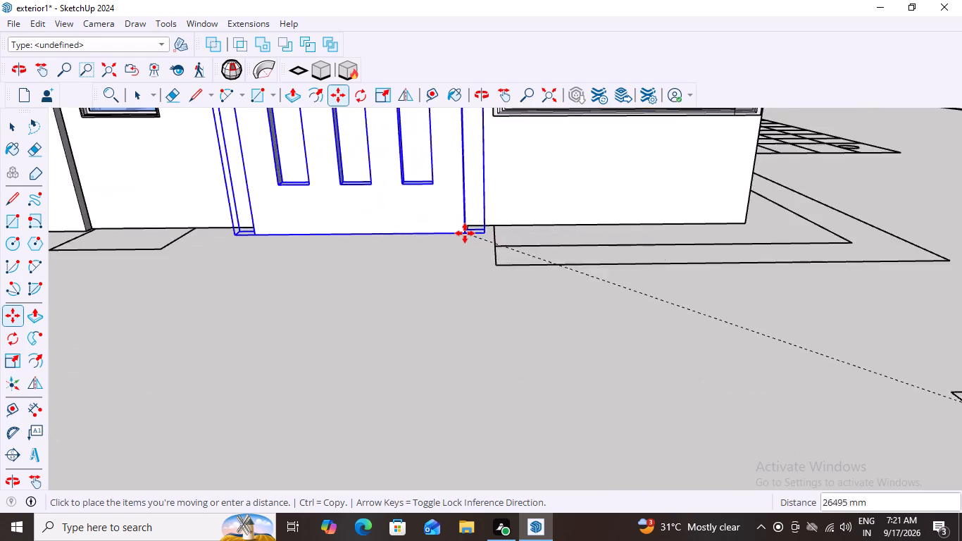
scroll(465, 233, up, 4)
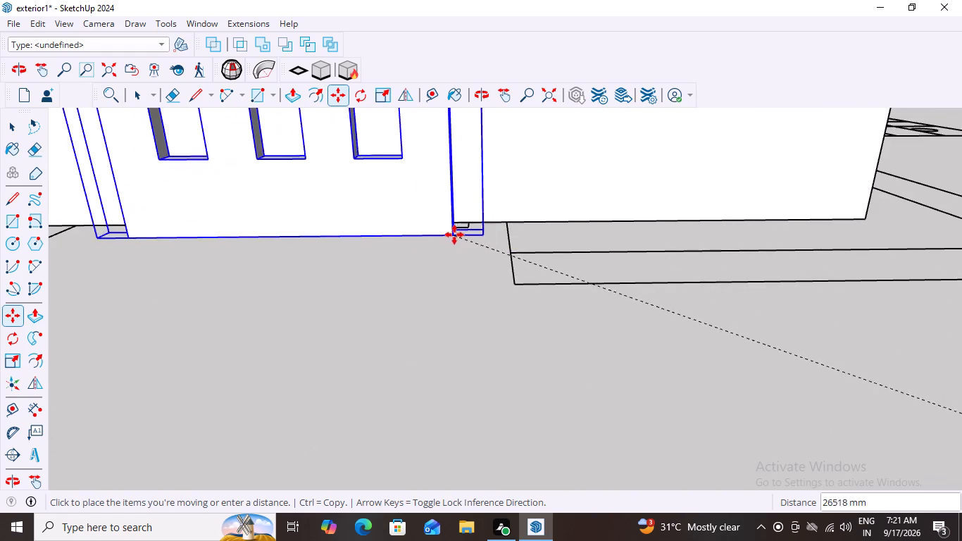
click(468, 227)
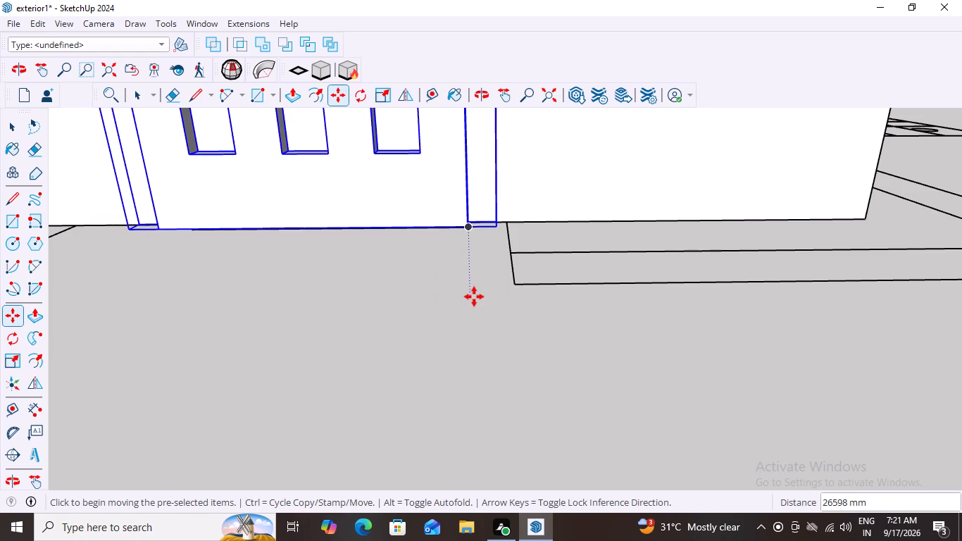
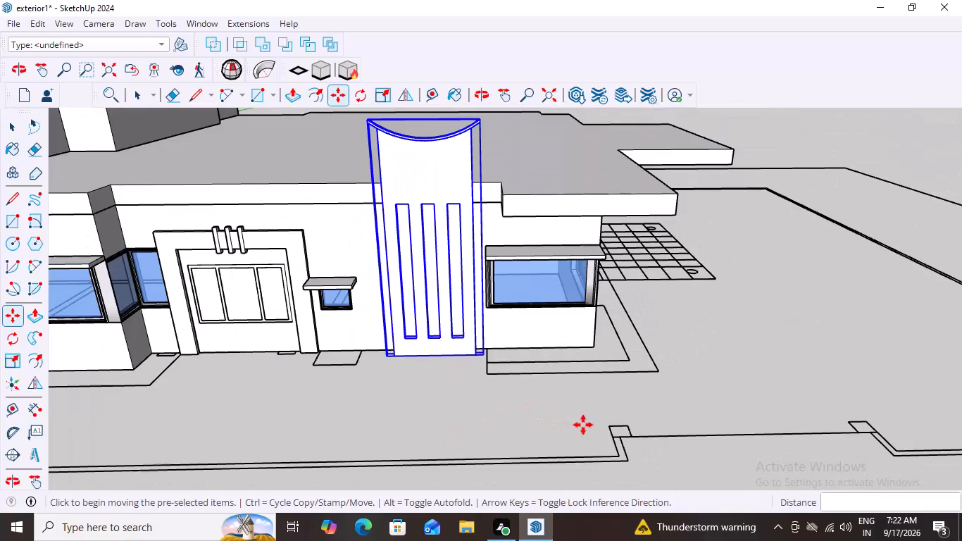
Move the upright pillar and cap group about 382 mm by its bottom corner to the plan endpoint at the front wall's base near the corner window.
key(space)
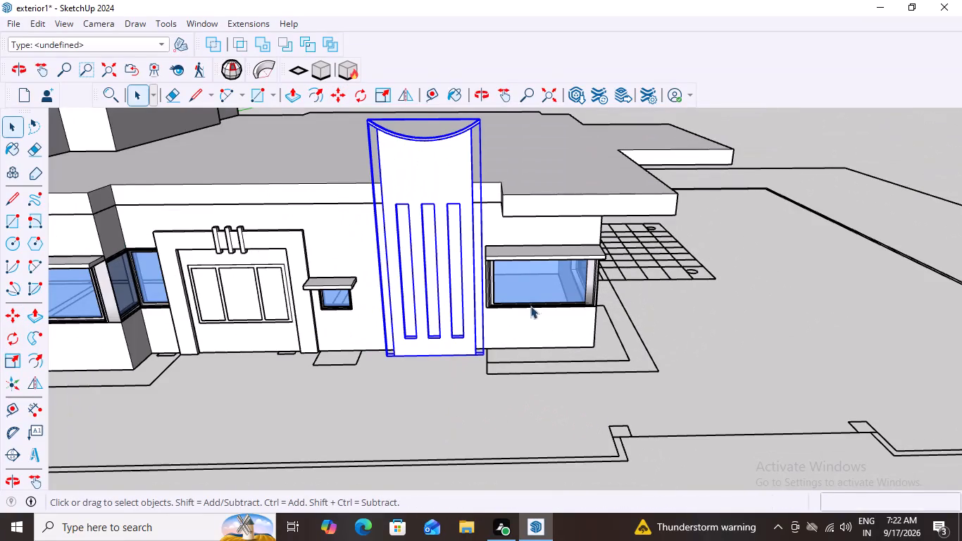
scroll(568, 249, down, 18)
scroll(326, 250, up, 4)
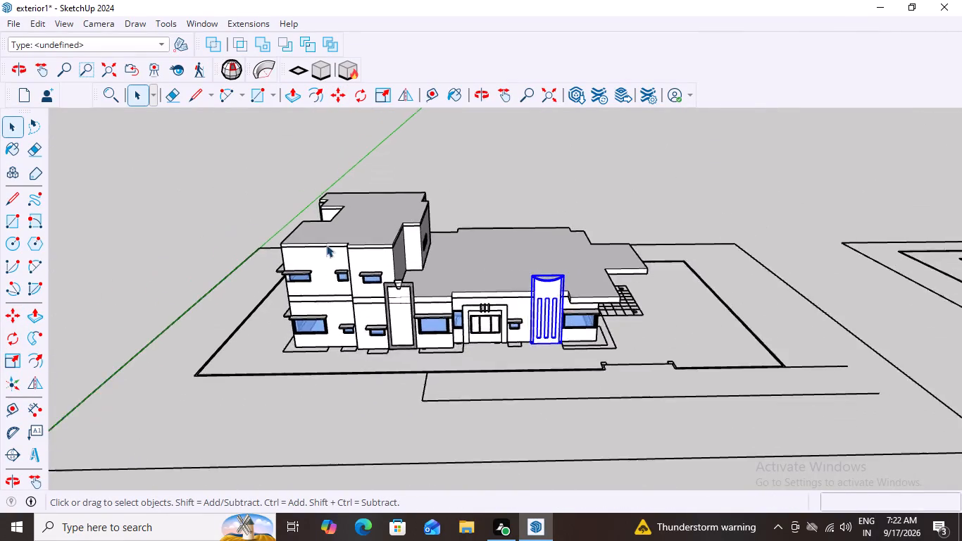
scroll(326, 244, up, 11)
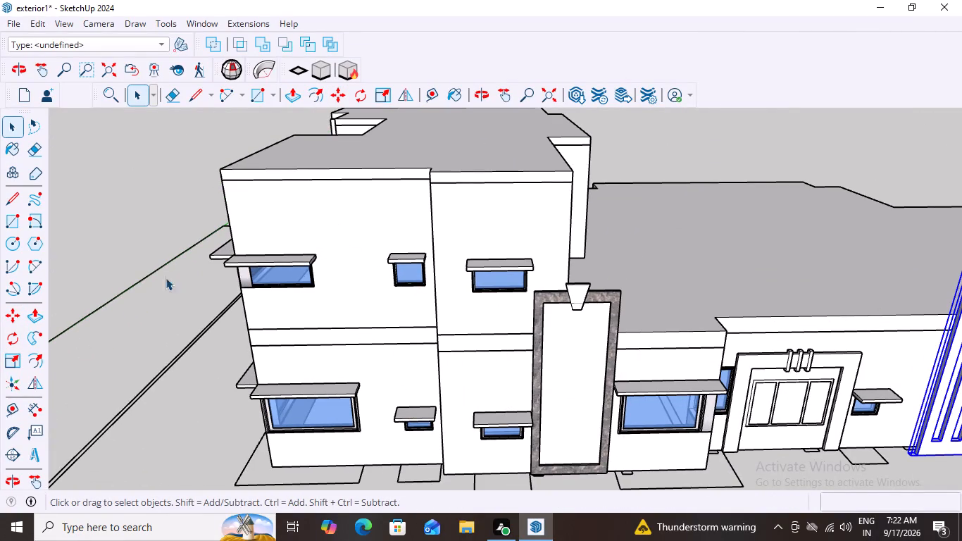
scroll(555, 332, up, 4)
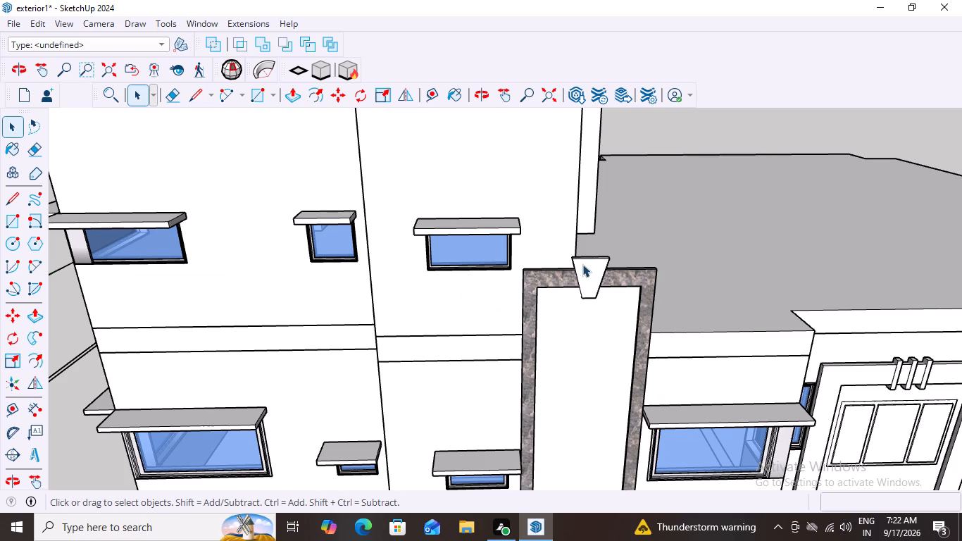
scroll(639, 324, down, 14)
scroll(897, 447, up, 11)
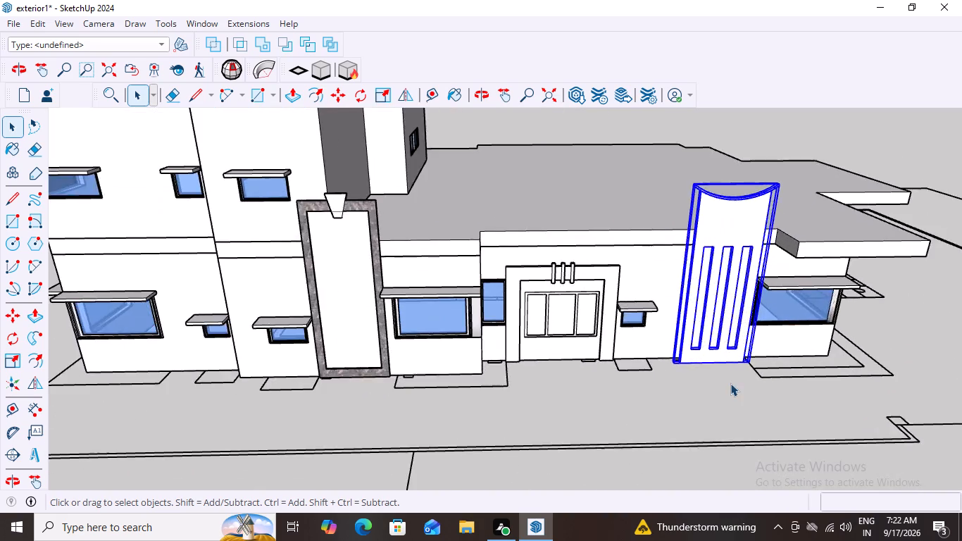
scroll(730, 383, up, 6)
middle_drag(841, 370, 614, 378)
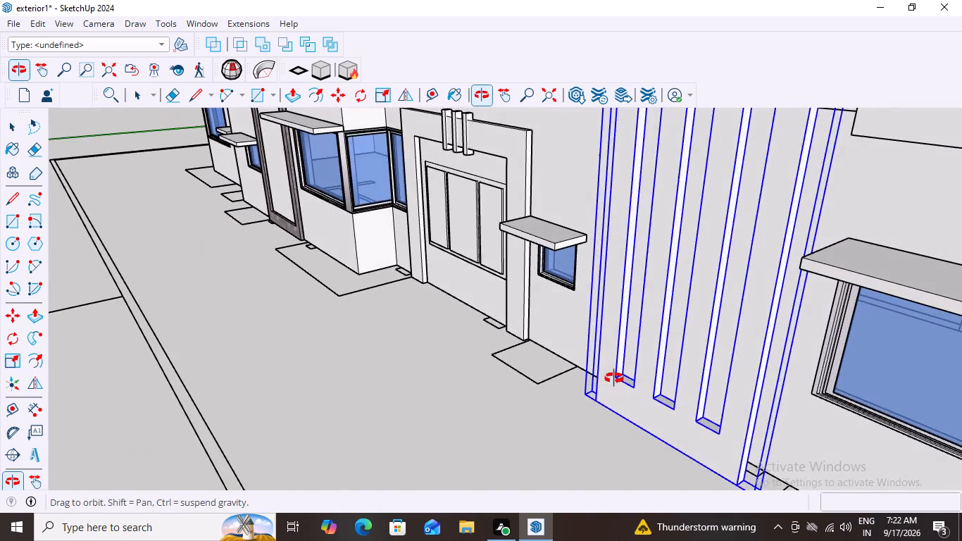
middle_drag(614, 378, 595, 346)
scroll(595, 346, down, 3)
scroll(757, 430, up, 7)
middle_drag(708, 446, 651, 464)
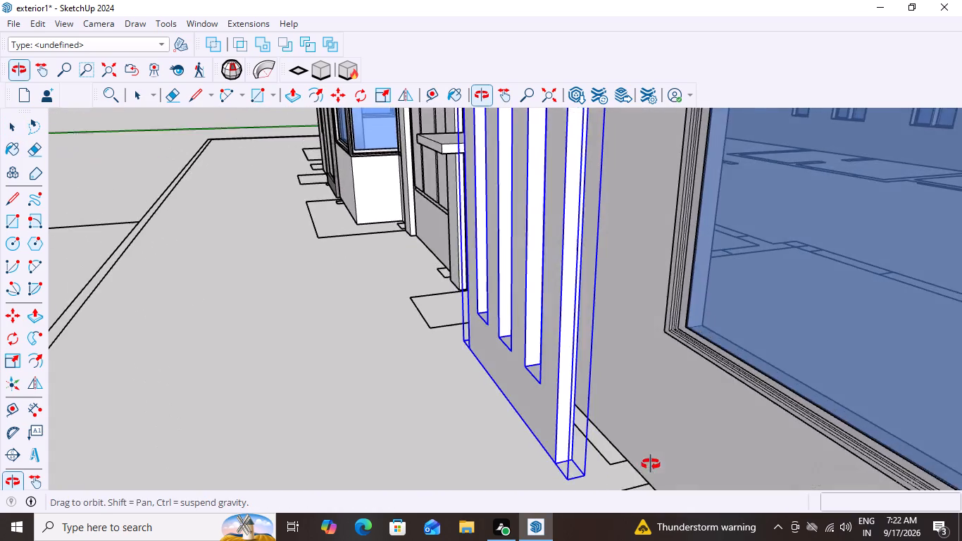
middle_drag(651, 464, 649, 464)
scroll(570, 475, up, 4)
scroll(639, 418, down, 10)
scroll(633, 468, up, 4)
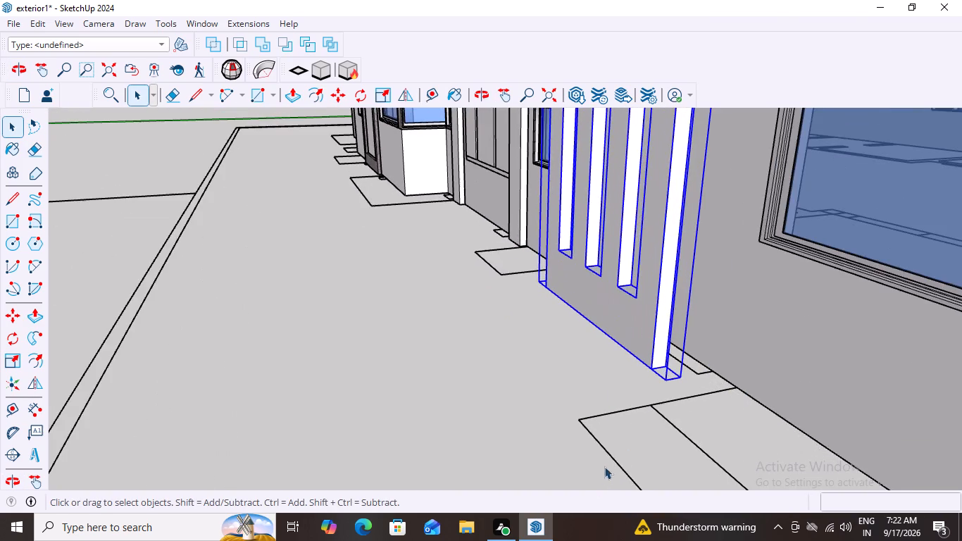
scroll(687, 366, up, 4)
middle_drag(722, 413, 685, 430)
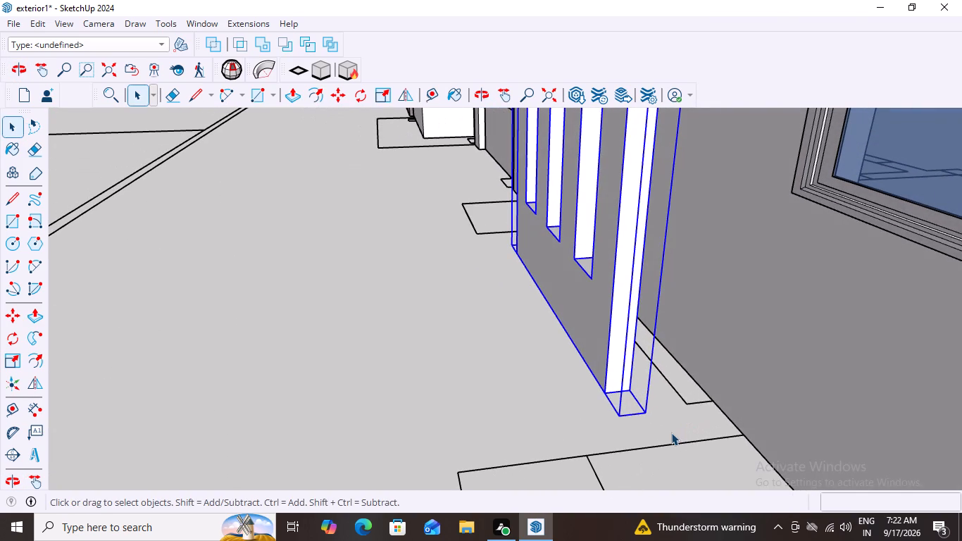
key(m)
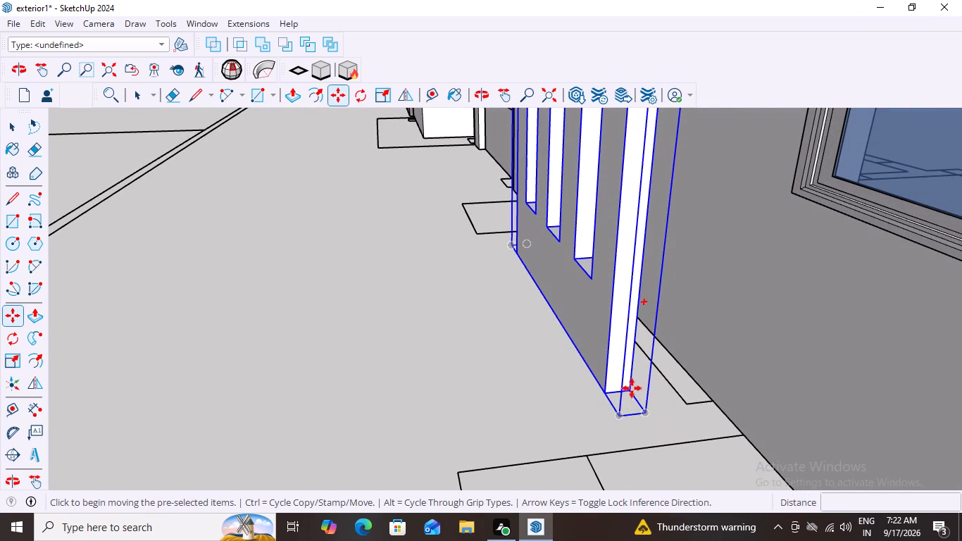
click(629, 389)
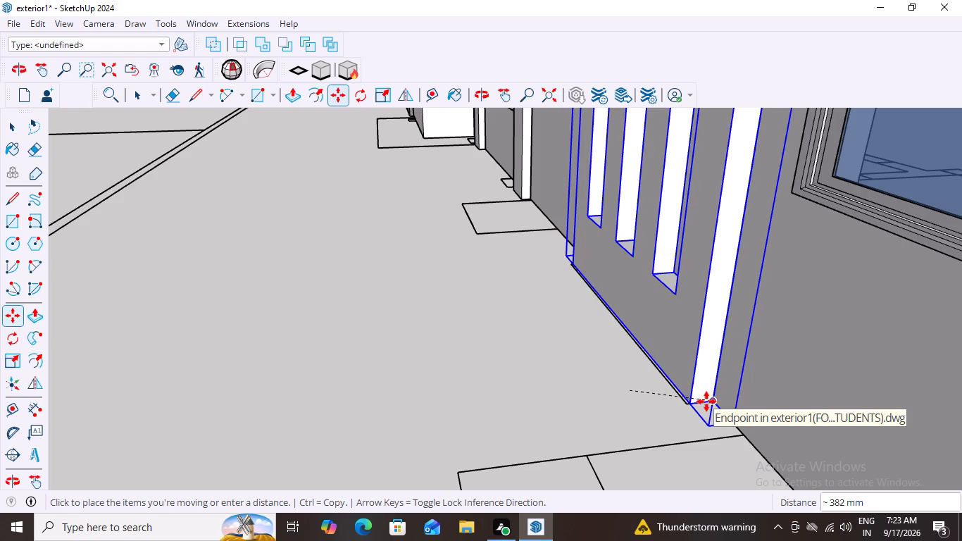
click(709, 401)
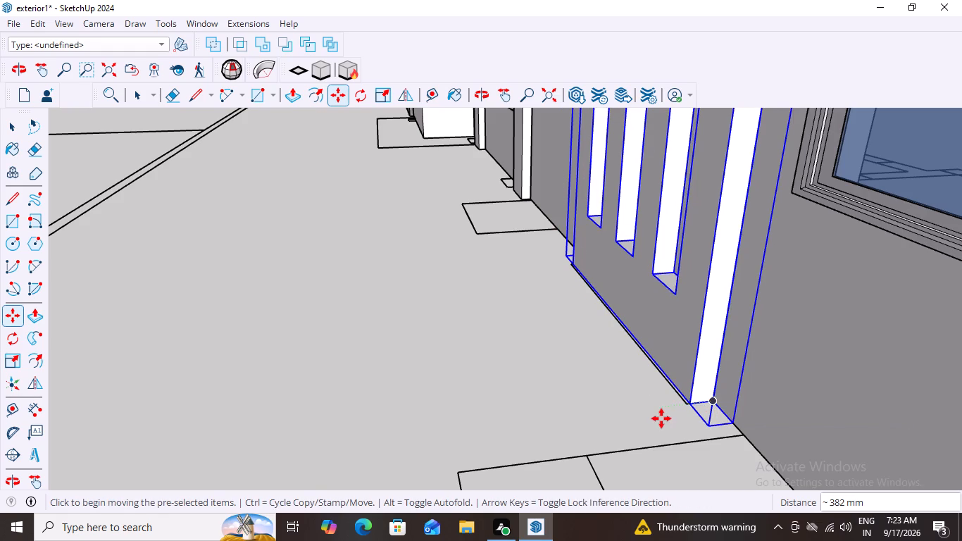
key(space)
Examine the placed pillar and cap group against the house front from several angles and distances.
scroll(661, 418, down, 15)
scroll(554, 409, down, 2)
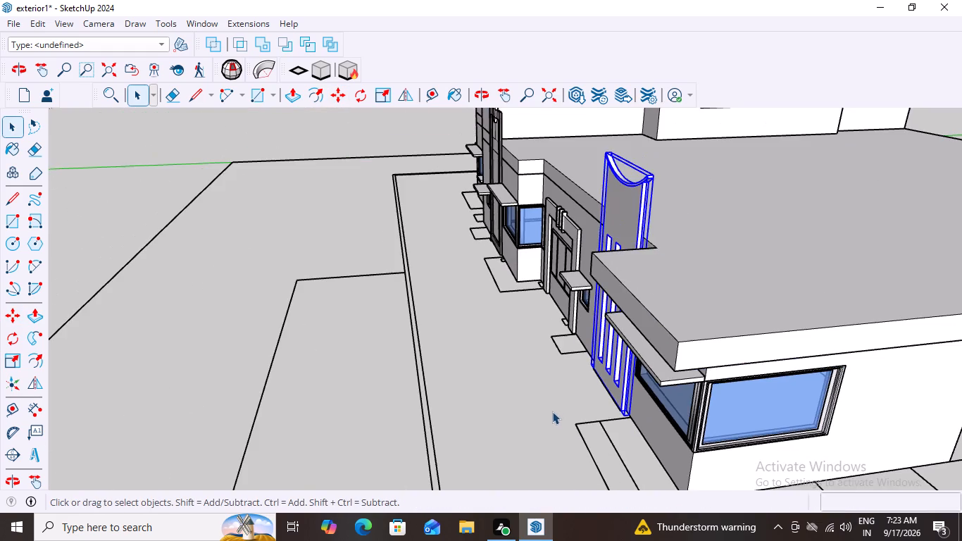
middle_drag(552, 411, 749, 436)
click(344, 354)
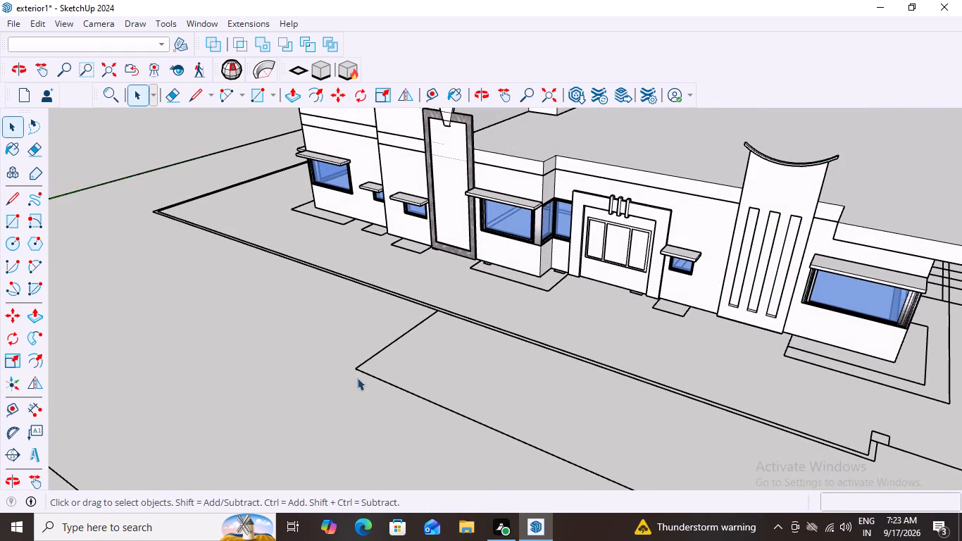
middle_drag(620, 383, 854, 366)
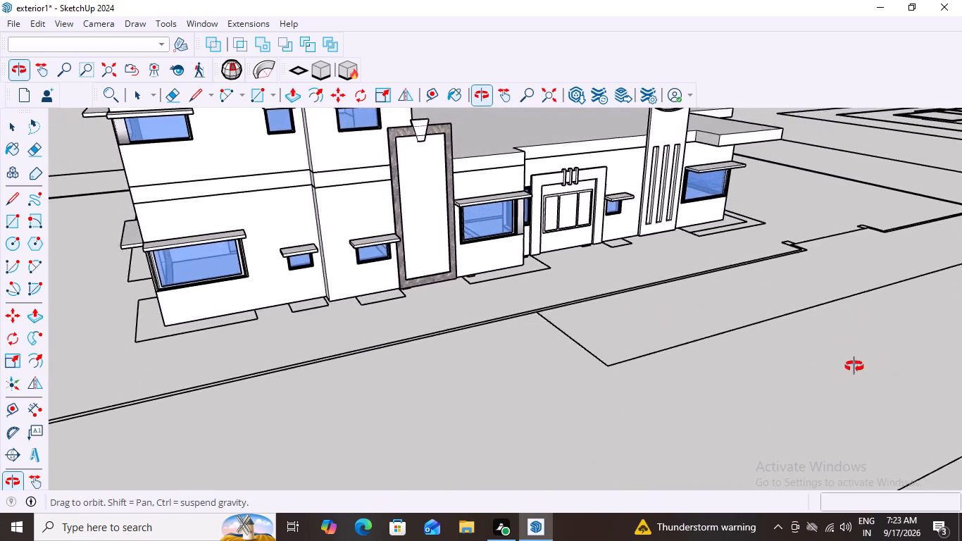
middle_drag(854, 366, 730, 349)
scroll(713, 259, up, 10)
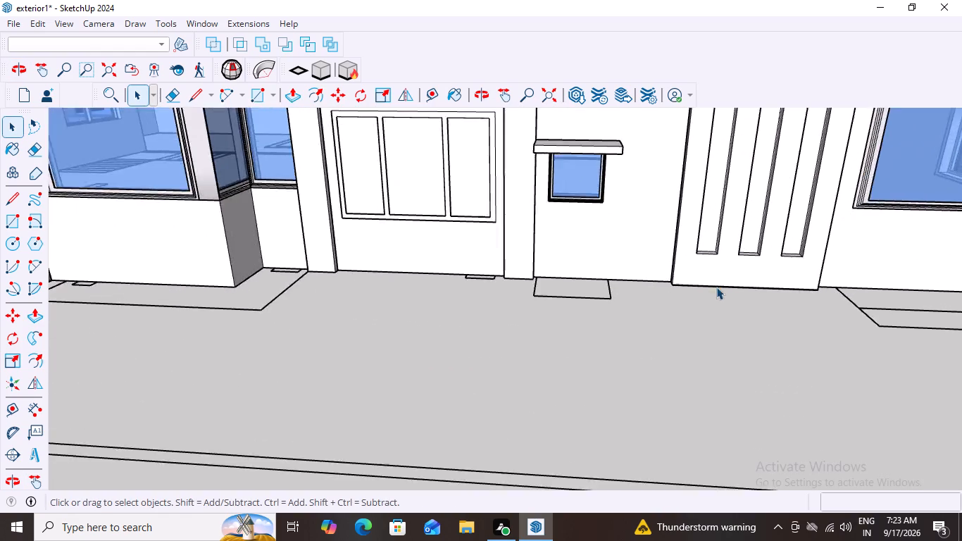
scroll(716, 287, up, 4)
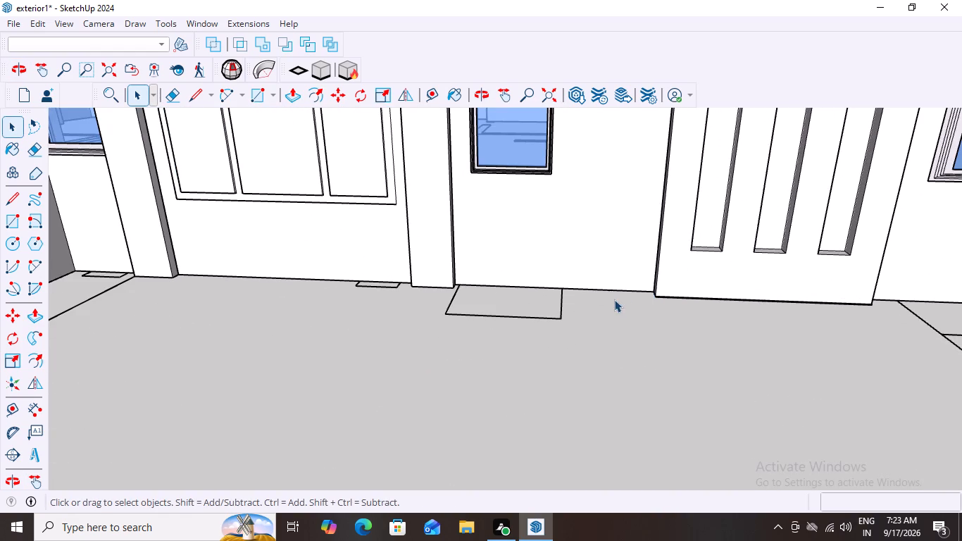
scroll(614, 299, down, 13)
scroll(606, 342, down, 9)
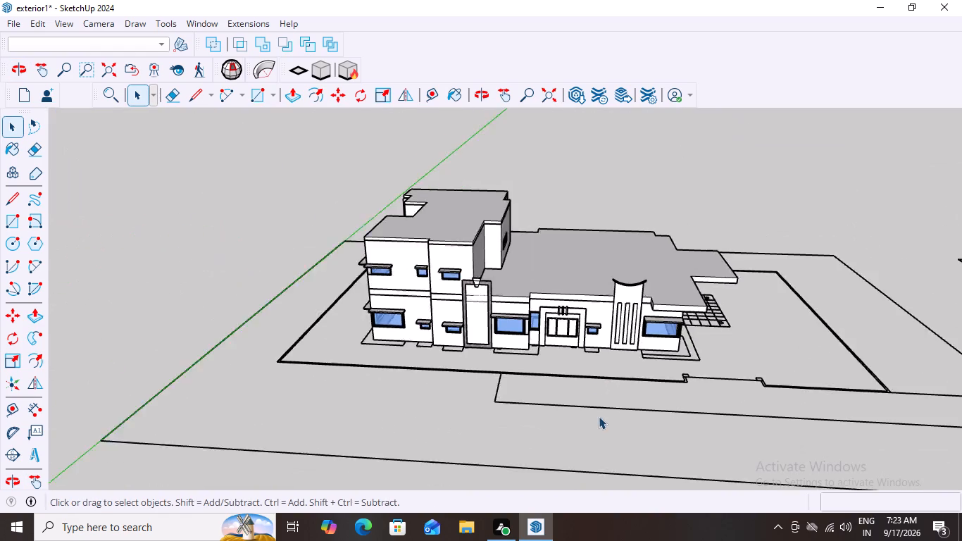
scroll(599, 416, down, 6)
middle_drag(742, 409, 775, 366)
scroll(593, 355, up, 7)
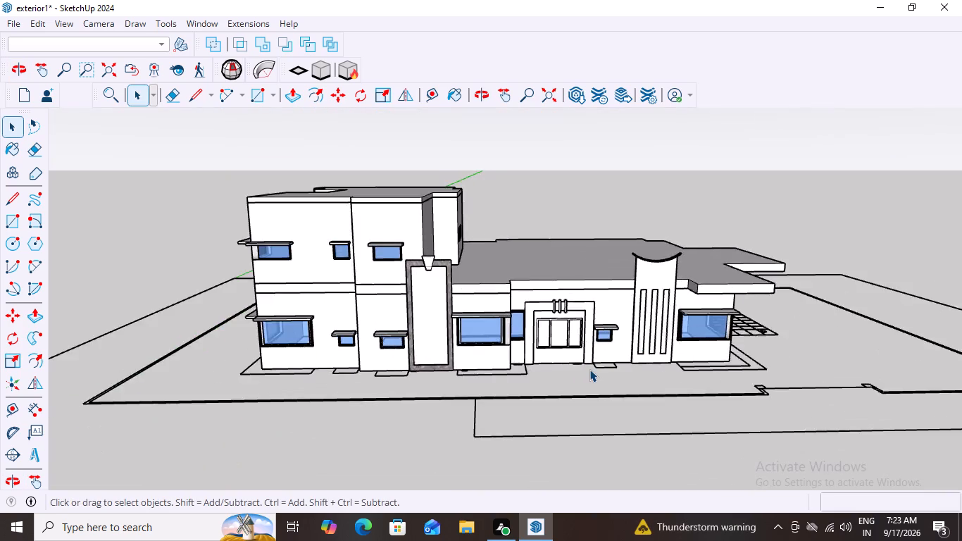
scroll(589, 369, down, 20)
scroll(589, 369, down, 10)
middle_click(589, 369)
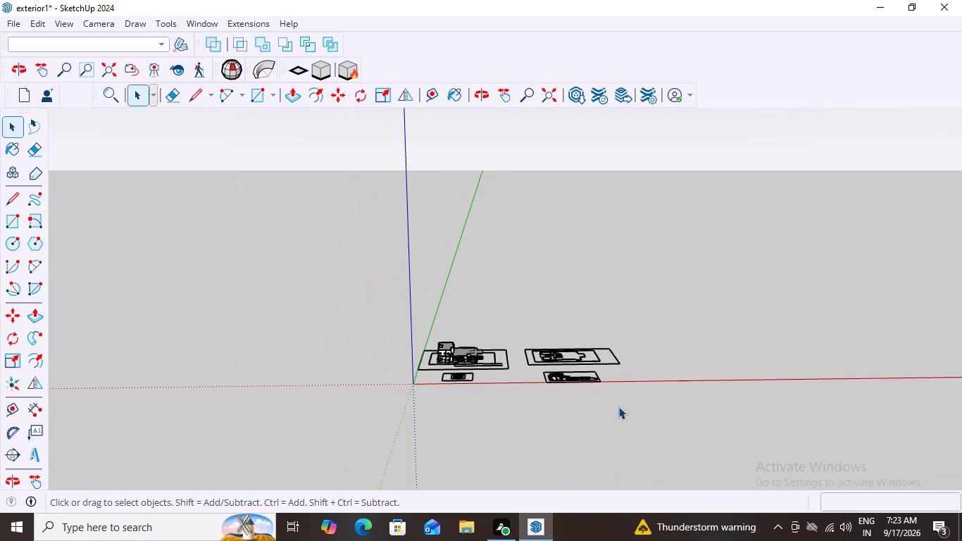
scroll(637, 411, down, 5)
scroll(602, 376, up, 15)
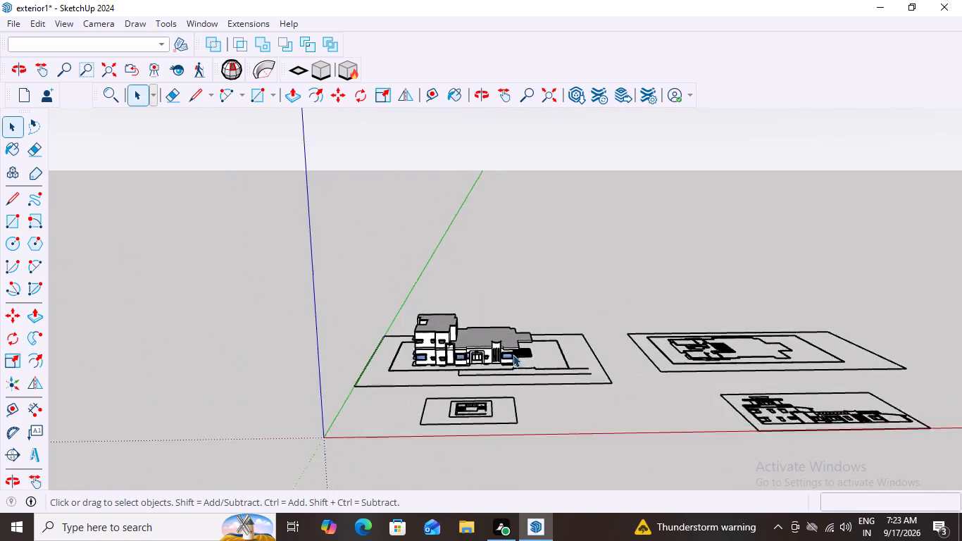
scroll(513, 354, up, 15)
scroll(491, 348, down, 10)
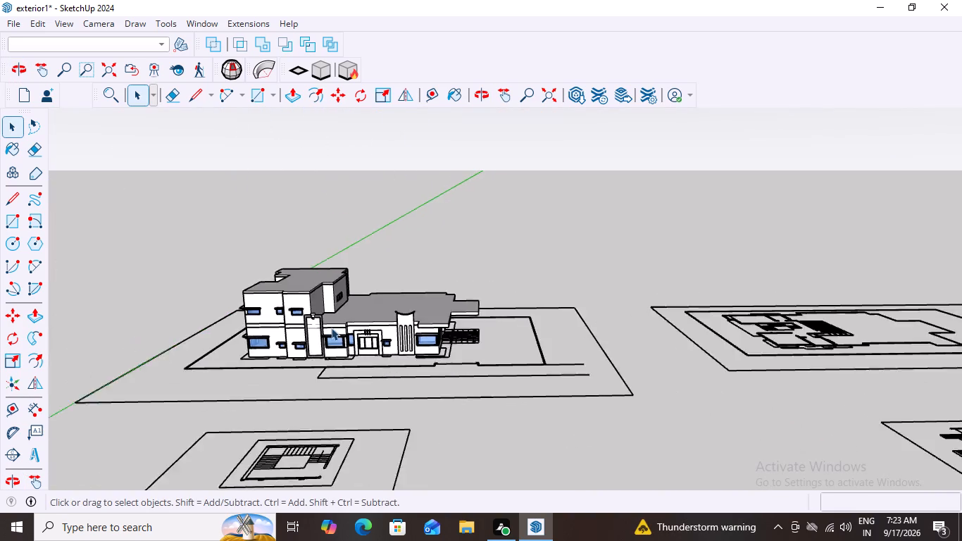
Draw a rectangle about 114 by 457 mm over the first small slot above the entrance in the flat front elevation drawing.
scroll(331, 328, down, 11)
scroll(617, 371, up, 17)
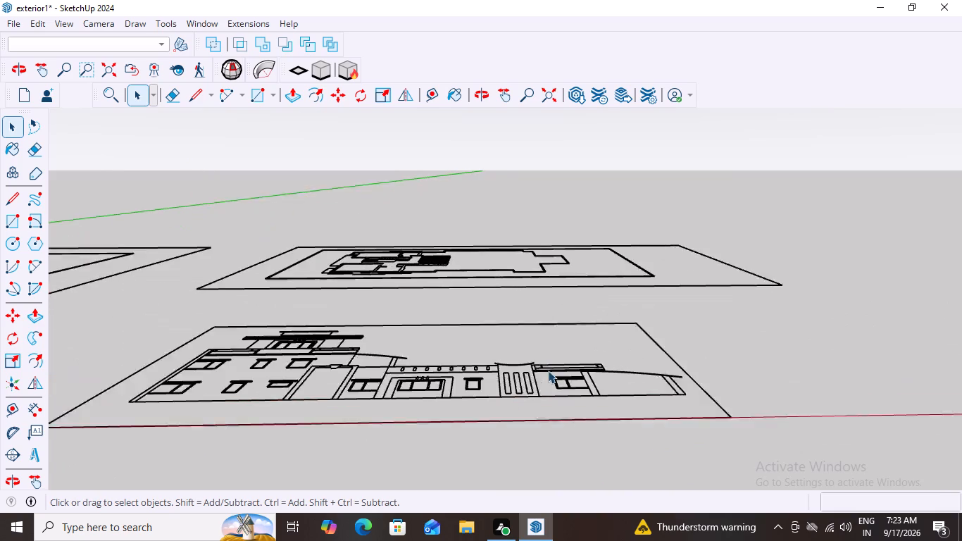
scroll(548, 371, up, 4)
scroll(578, 366, down, 10)
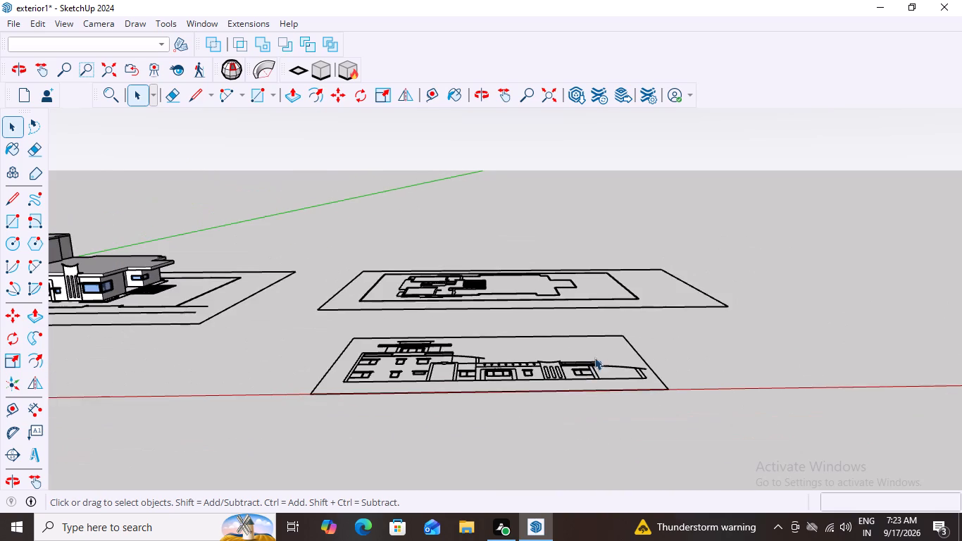
middle_drag(597, 354, 589, 374)
scroll(597, 354, down, 1)
scroll(506, 446, up, 6)
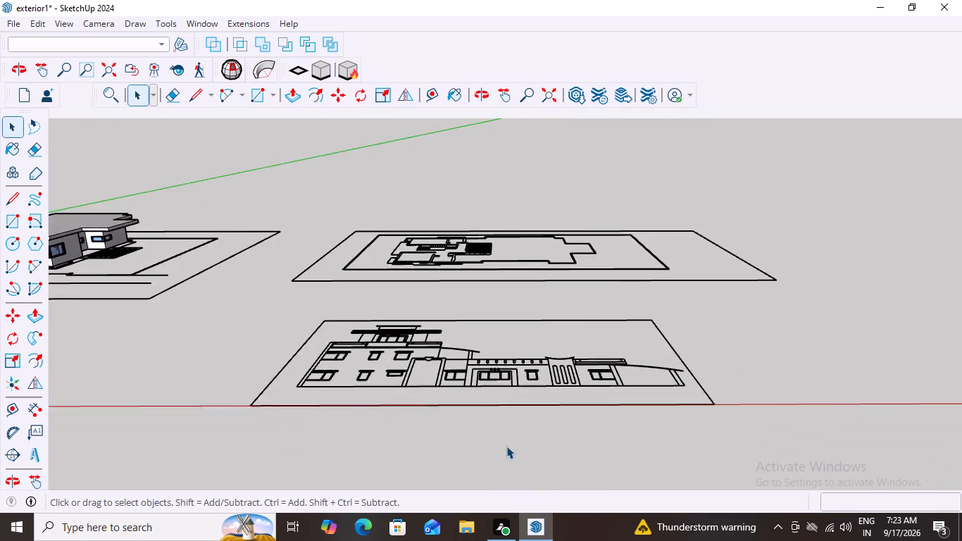
scroll(506, 446, up, 3)
middle_drag(525, 412, 553, 399)
scroll(513, 482, up, 2)
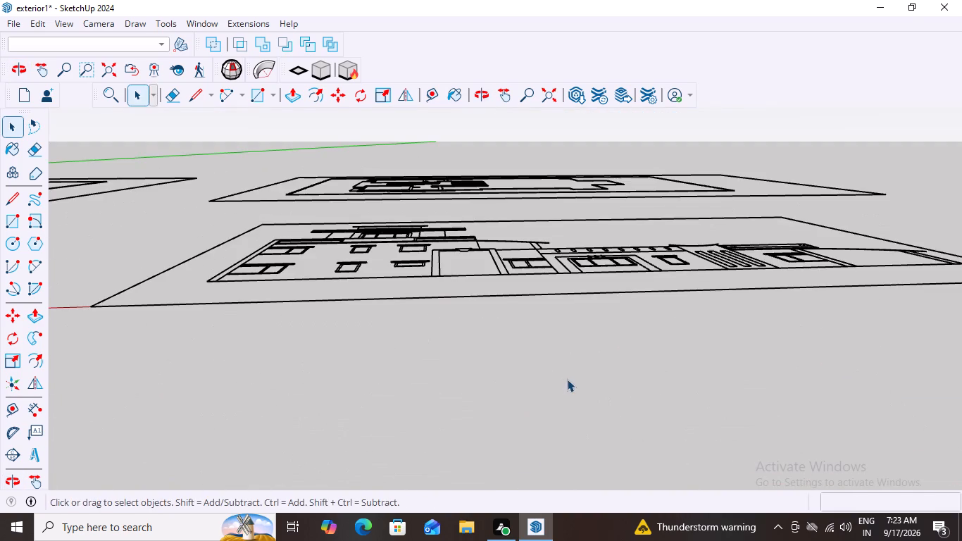
middle_drag(567, 379, 546, 435)
scroll(569, 354, down, 15)
scroll(561, 421, up, 3)
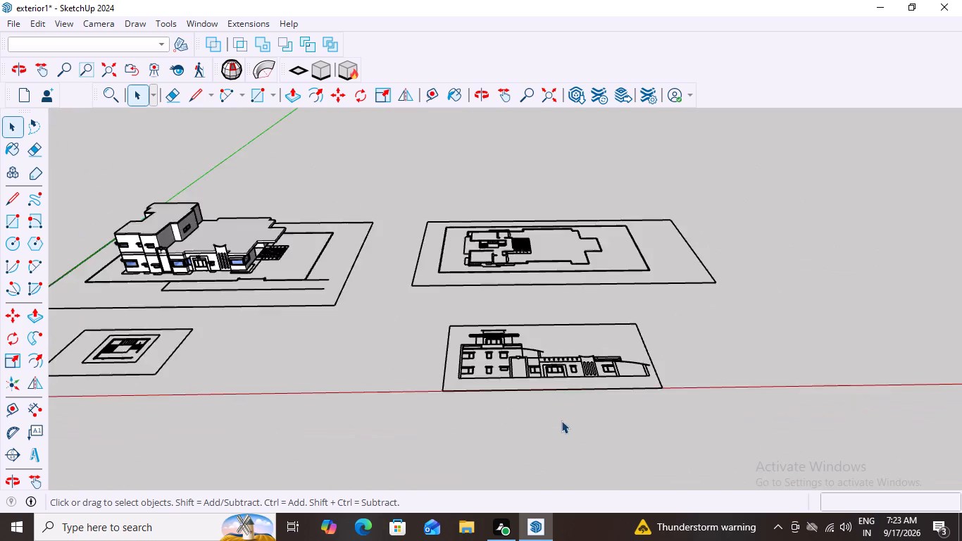
scroll(561, 421, up, 20)
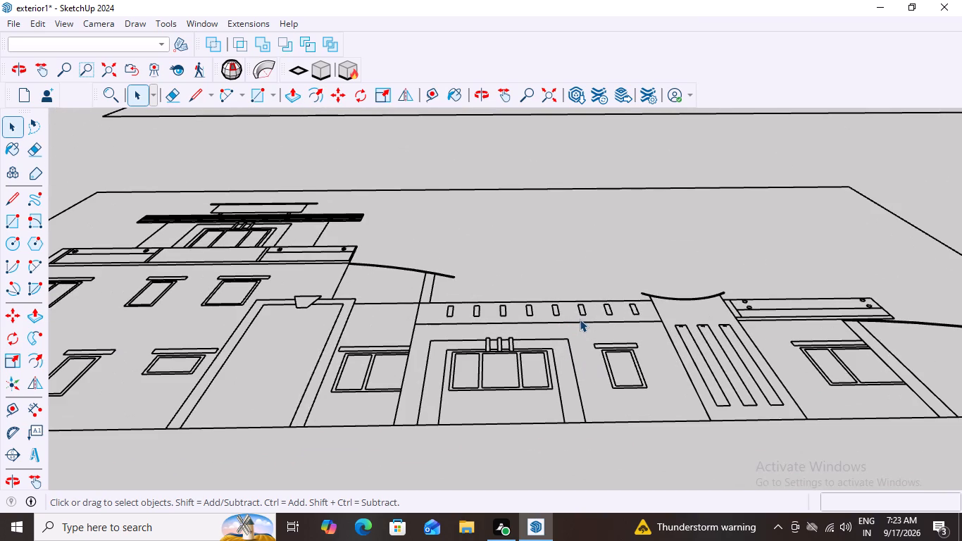
scroll(428, 311, up, 2)
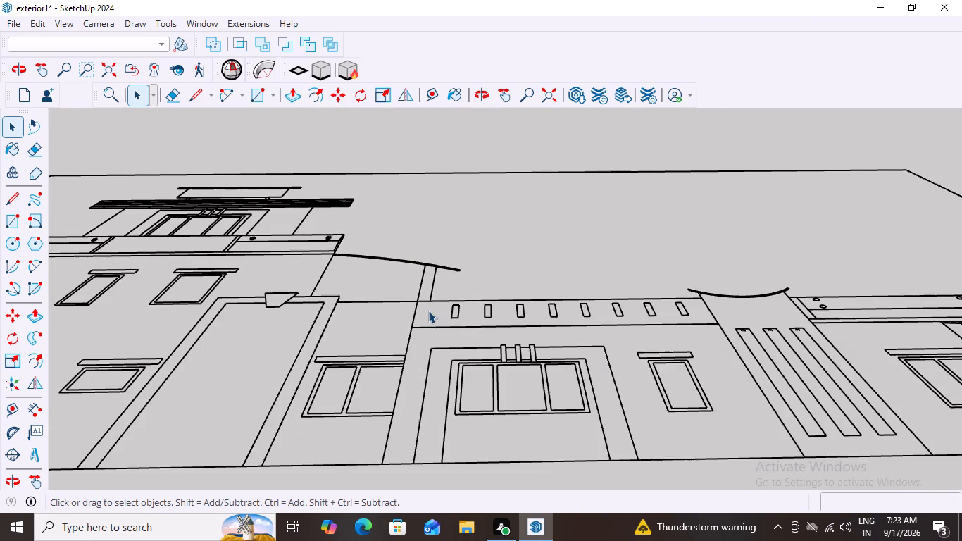
scroll(428, 311, up, 1)
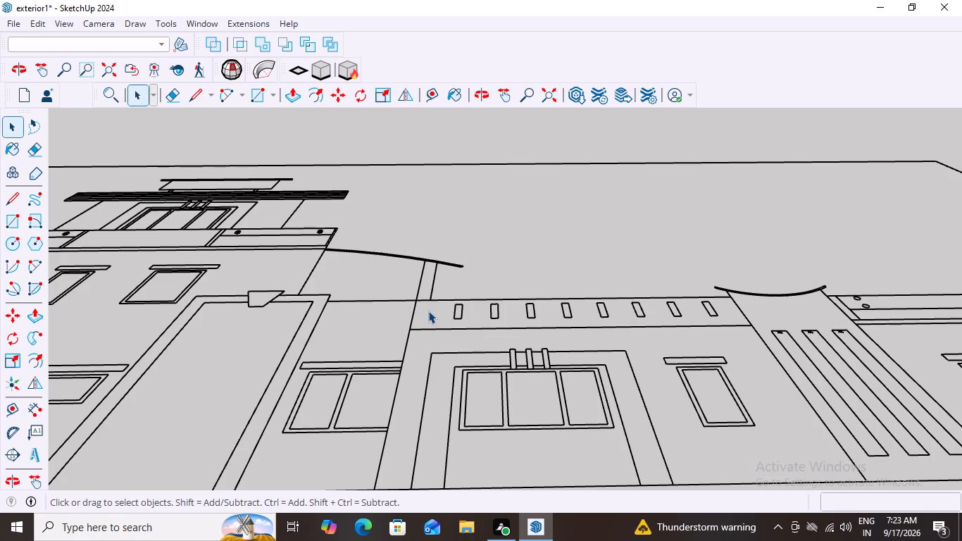
key(r)
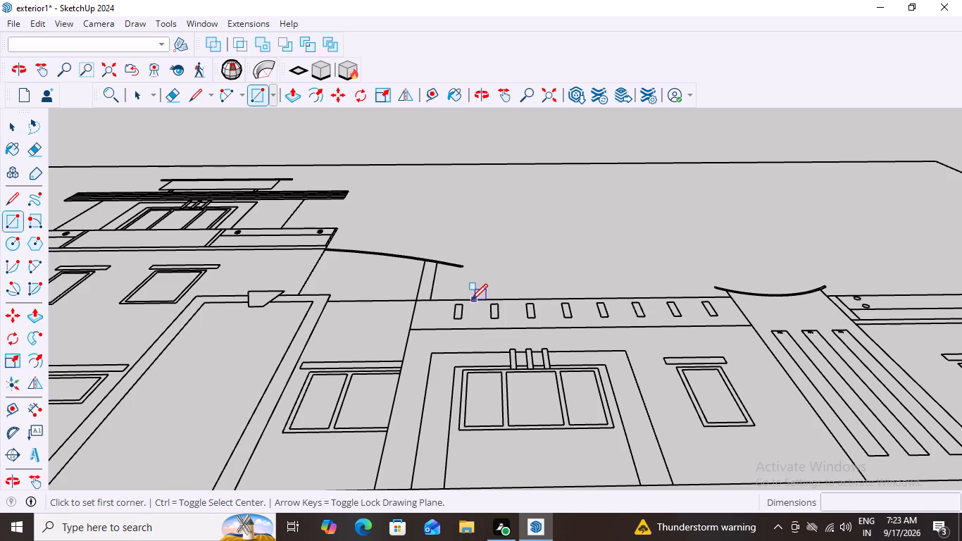
scroll(443, 311, up, 4)
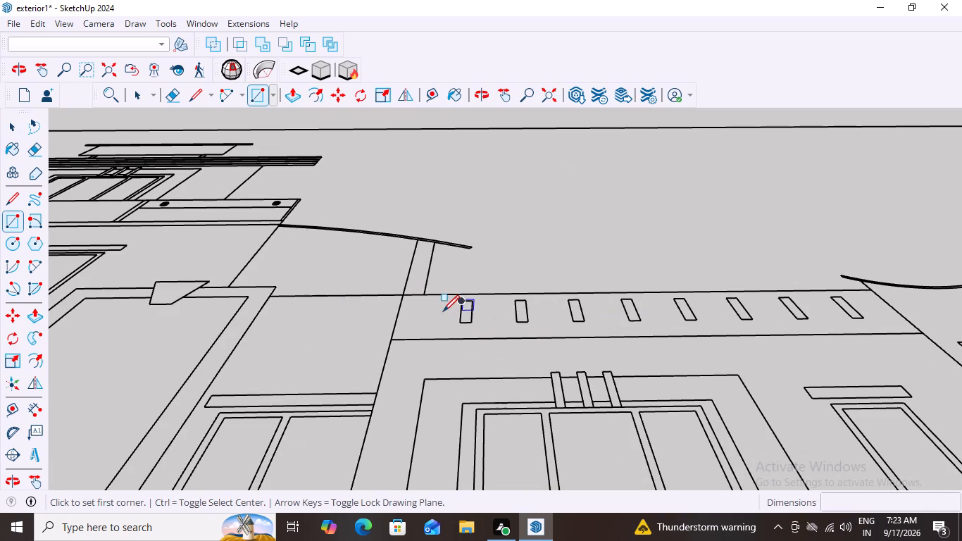
click(458, 302)
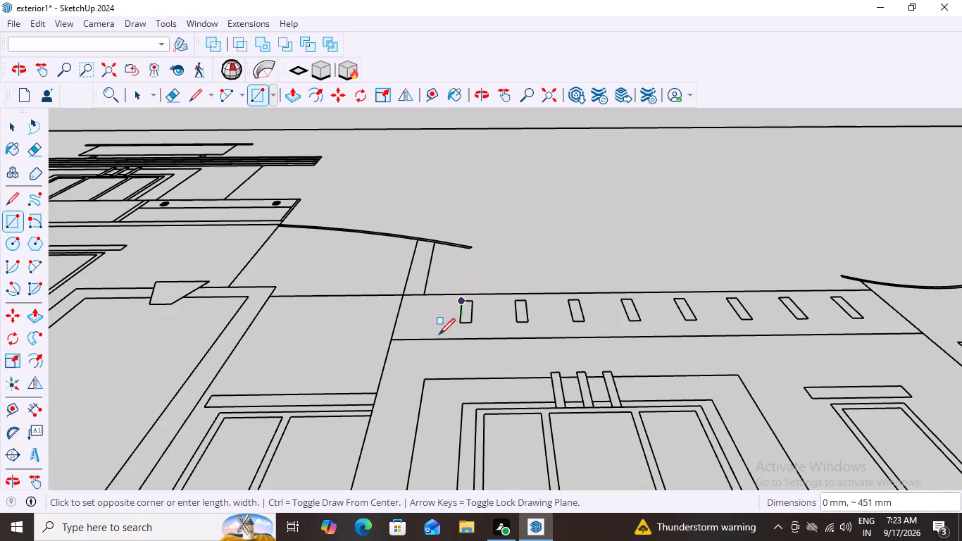
click(471, 323)
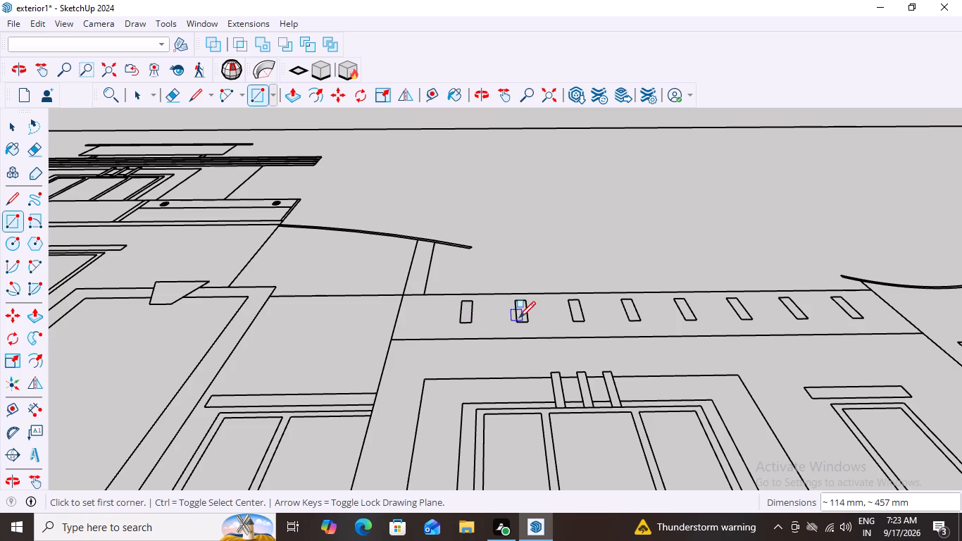
key(space)
scroll(473, 300, up, 3)
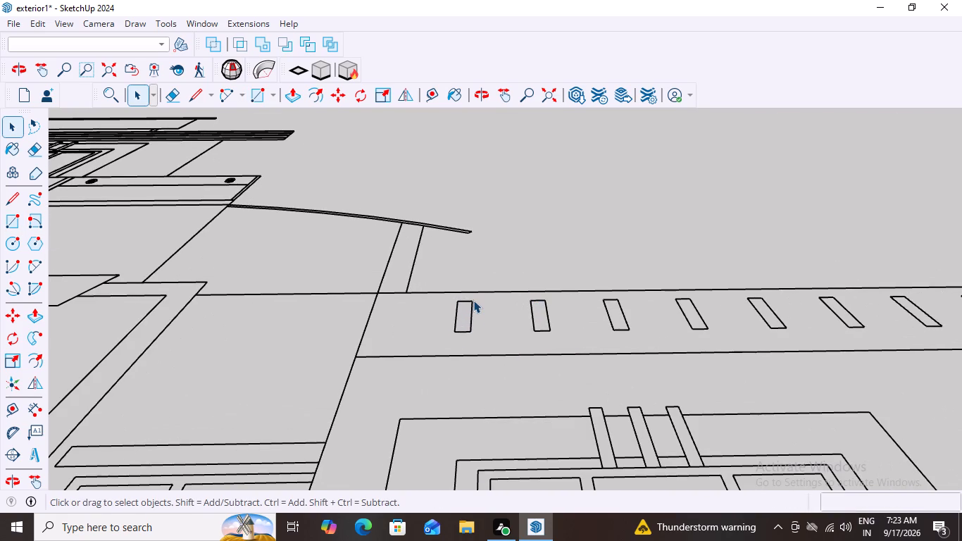
Draw rectangles about 114 by 457 mm over the first four small parapet slots in the flat front elevation, starting with the one nearest the curved roof's support.
key(r)
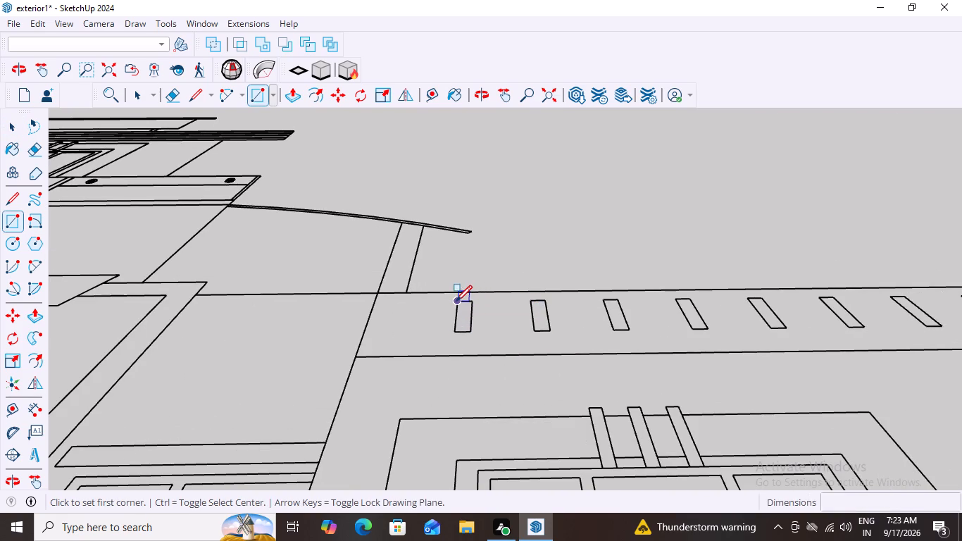
click(455, 302)
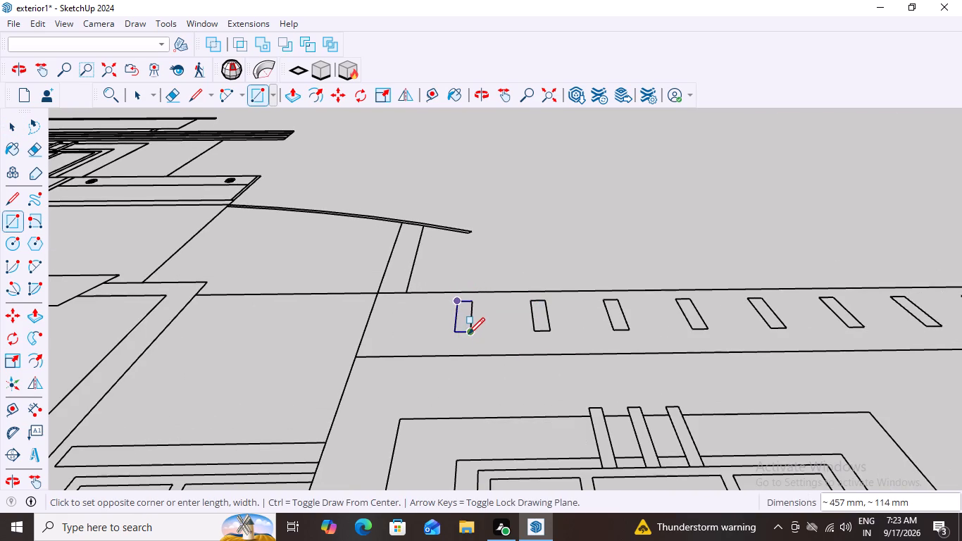
click(468, 334)
click(528, 301)
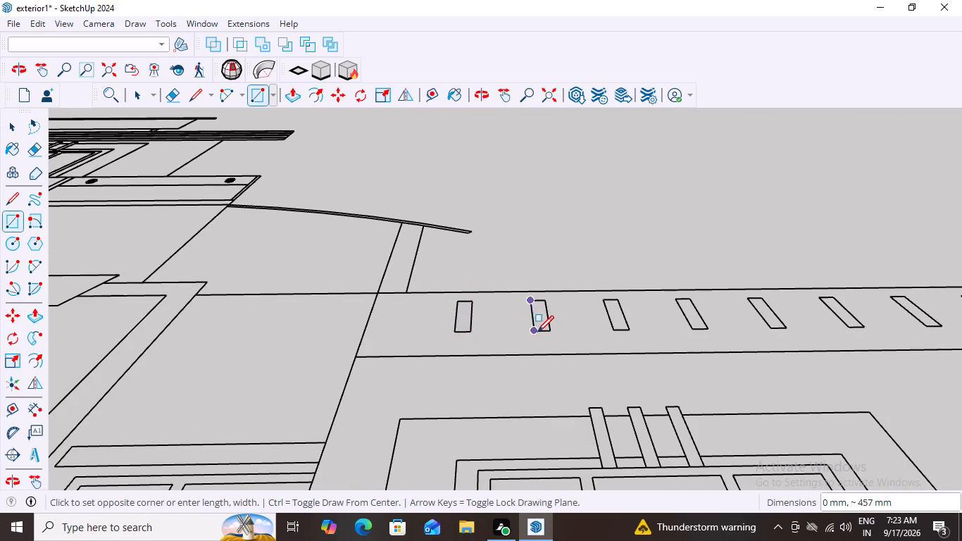
click(551, 332)
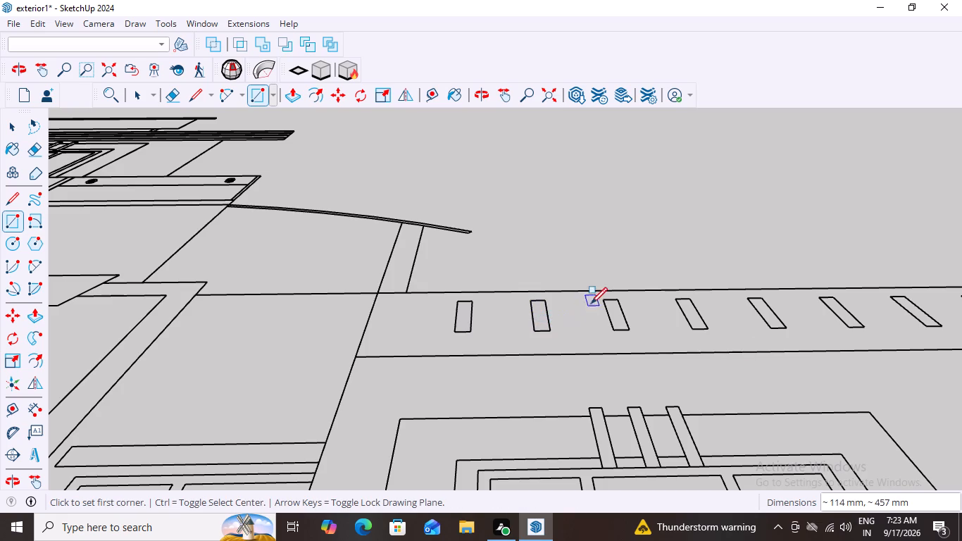
click(603, 301)
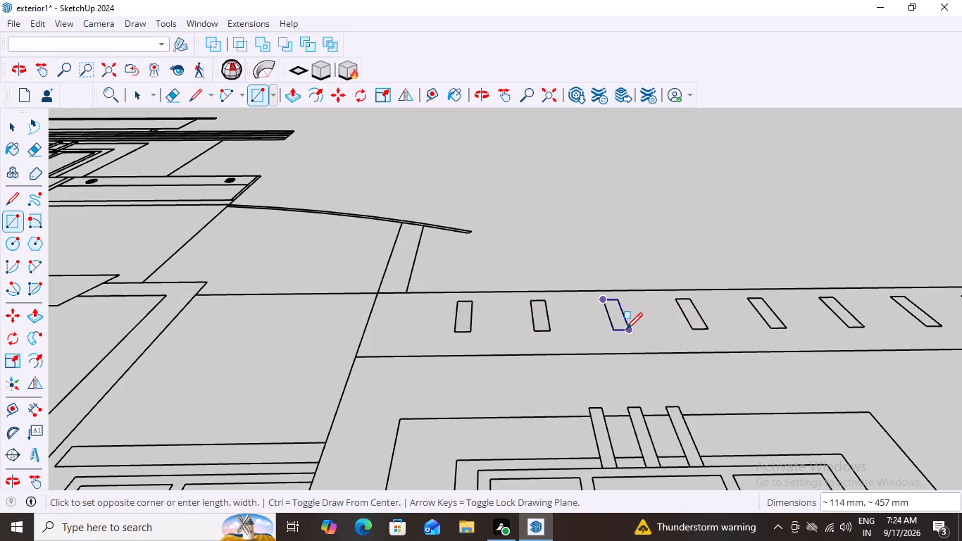
click(626, 329)
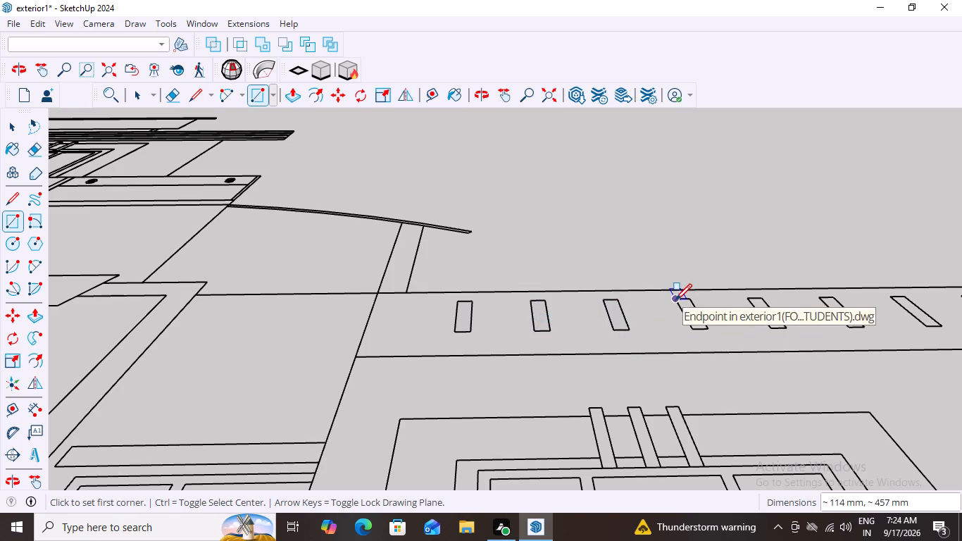
click(675, 301)
click(708, 330)
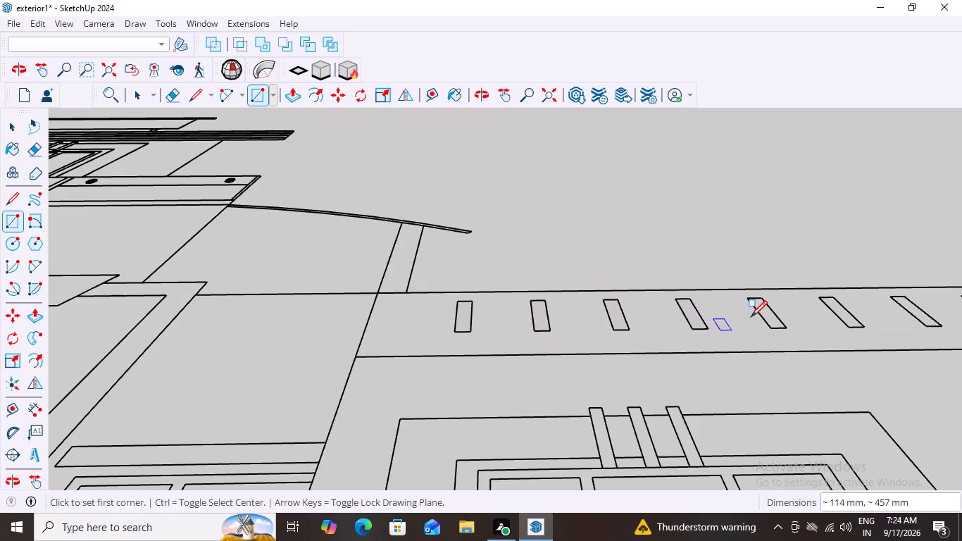
Draw rectangles about 114 by 457 mm over the remaining four small parapet slots in the flat front elevation.
click(747, 299)
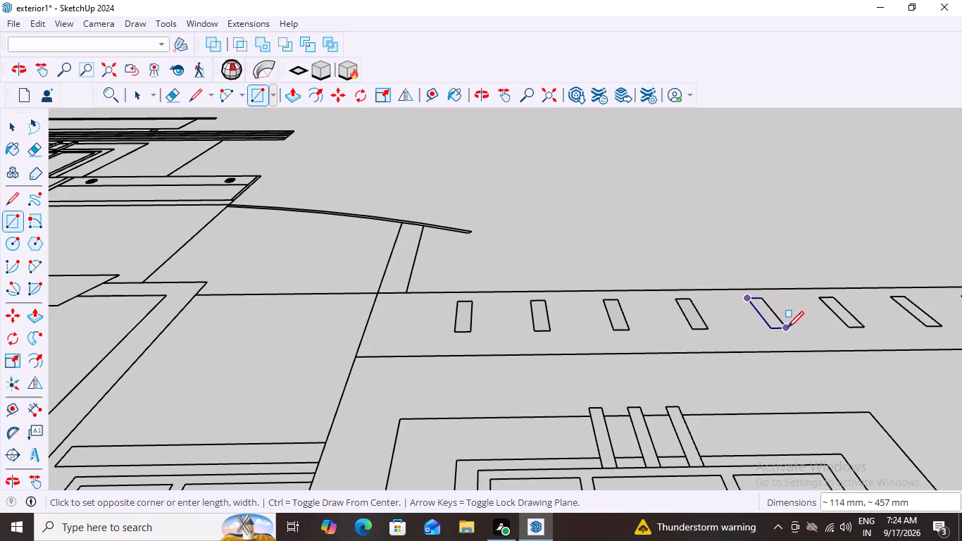
click(787, 328)
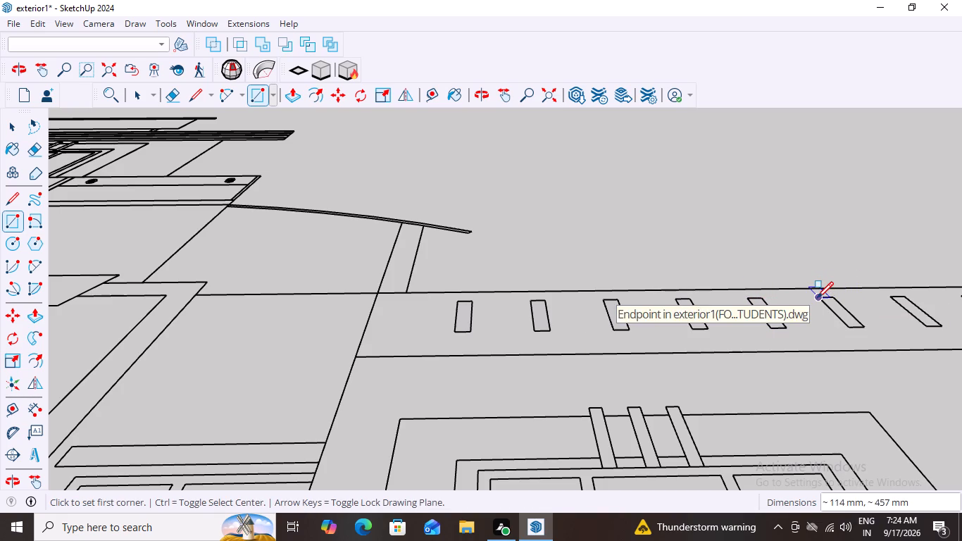
click(818, 298)
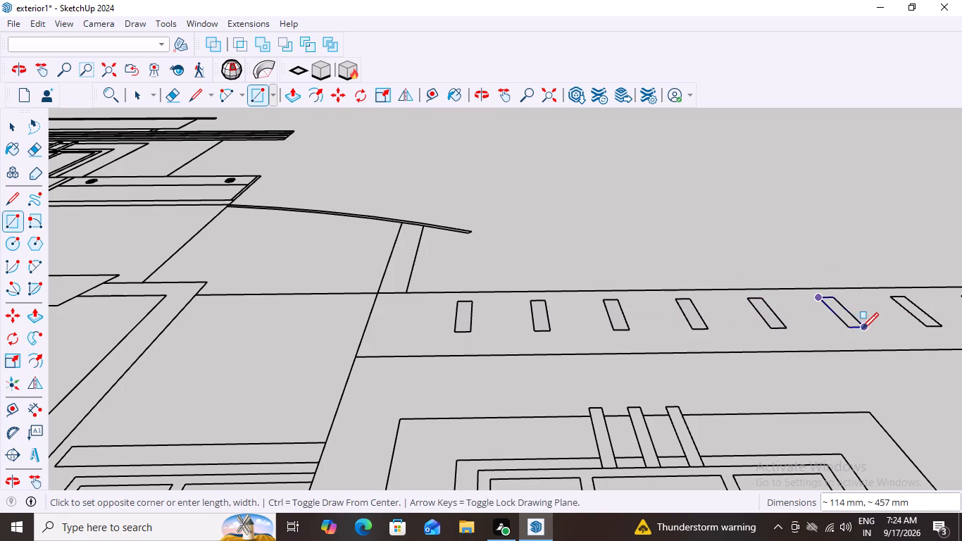
click(862, 329)
click(894, 298)
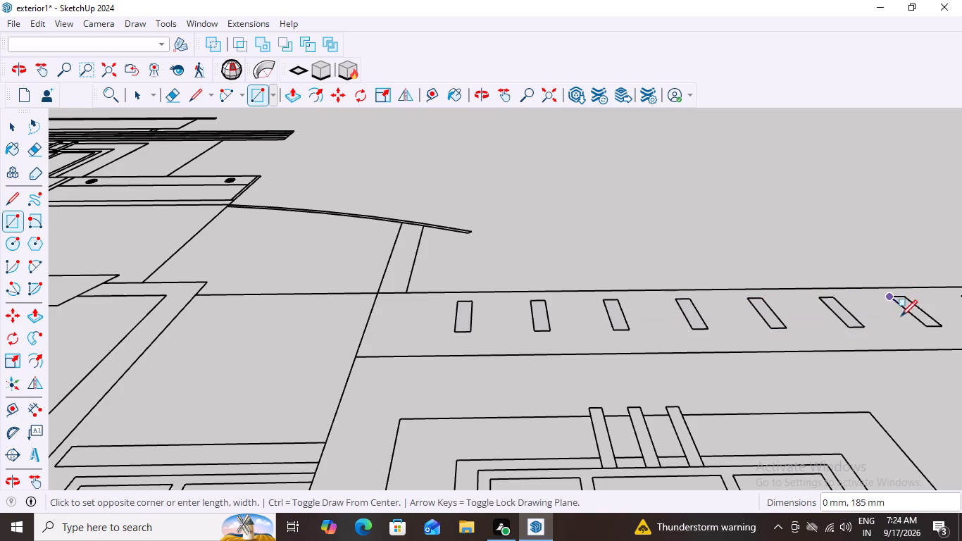
click(939, 327)
scroll(767, 386, down, 9)
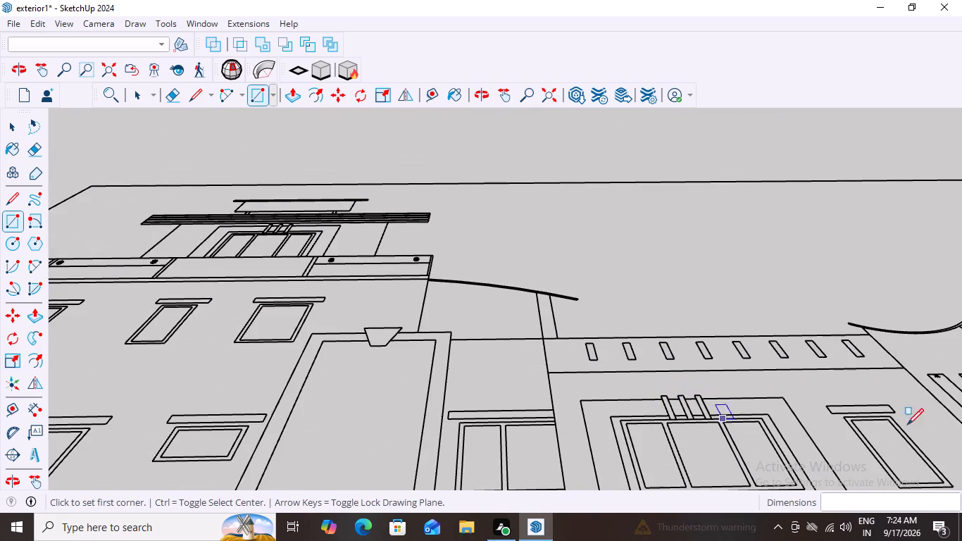
scroll(939, 356, up, 11)
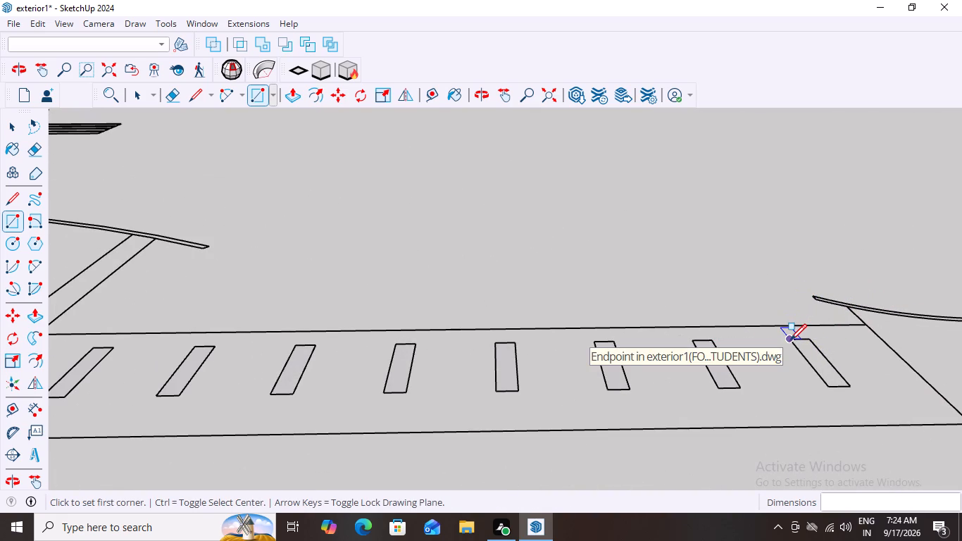
click(790, 340)
click(852, 386)
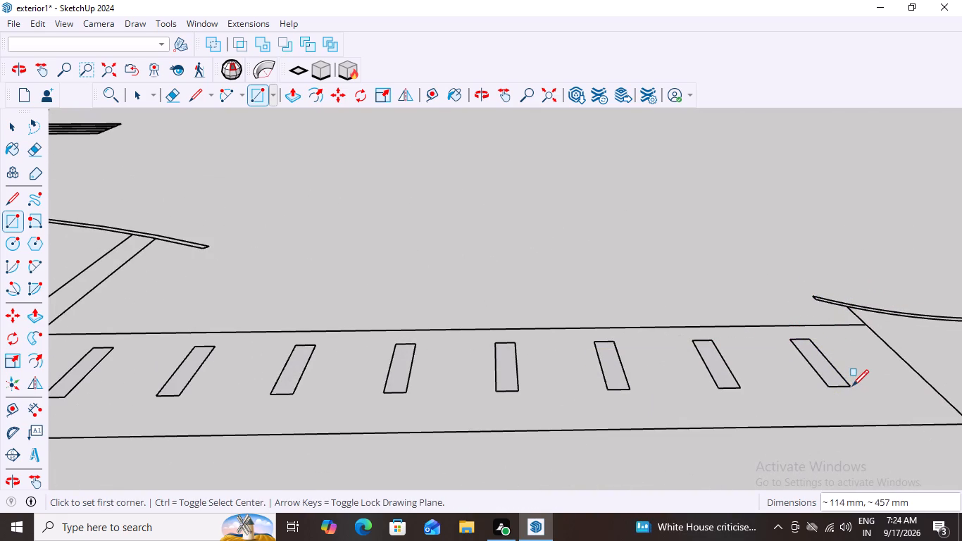
key(space)
Draw a rectangle about 5182 by 914 mm over the parapet band that encloses the eight small slots.
scroll(709, 345, down, 17)
middle_click(709, 345)
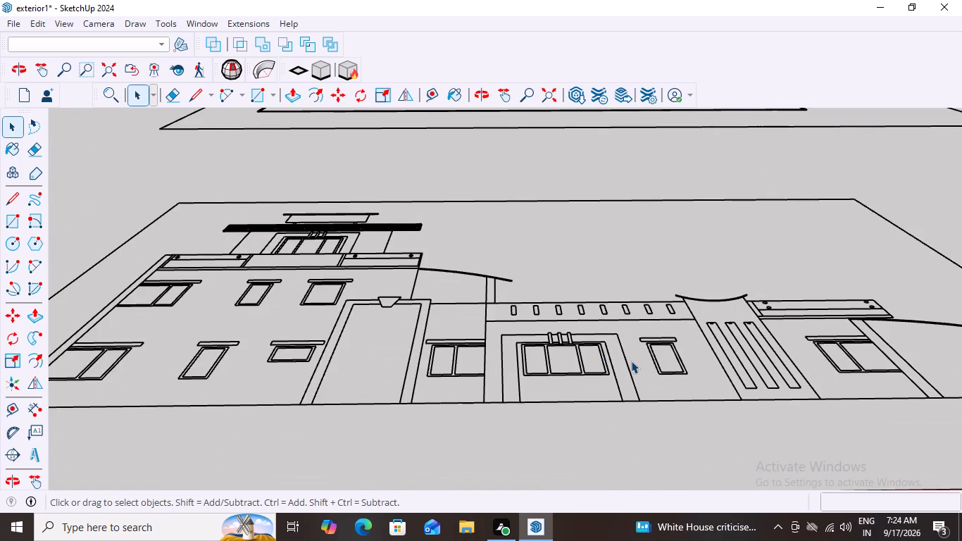
scroll(630, 360, up, 5)
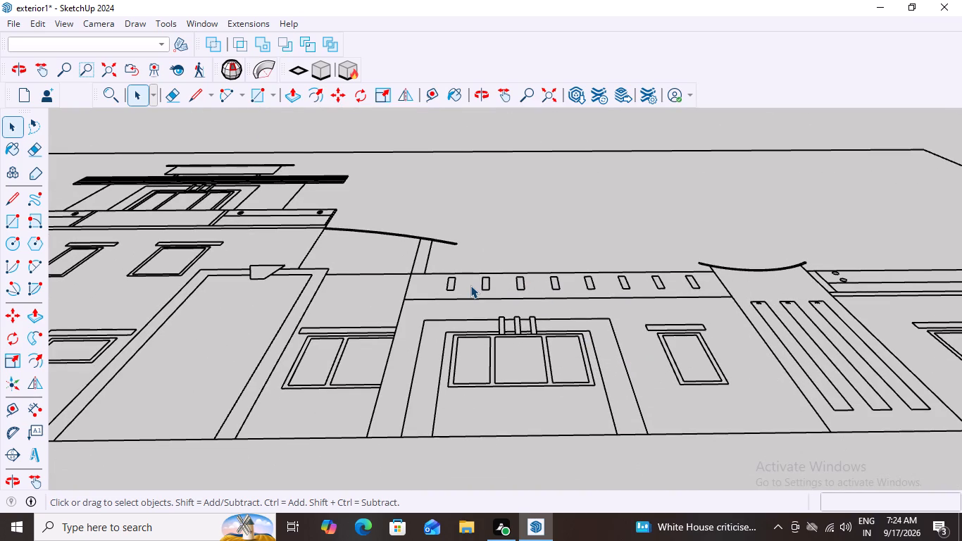
key(r)
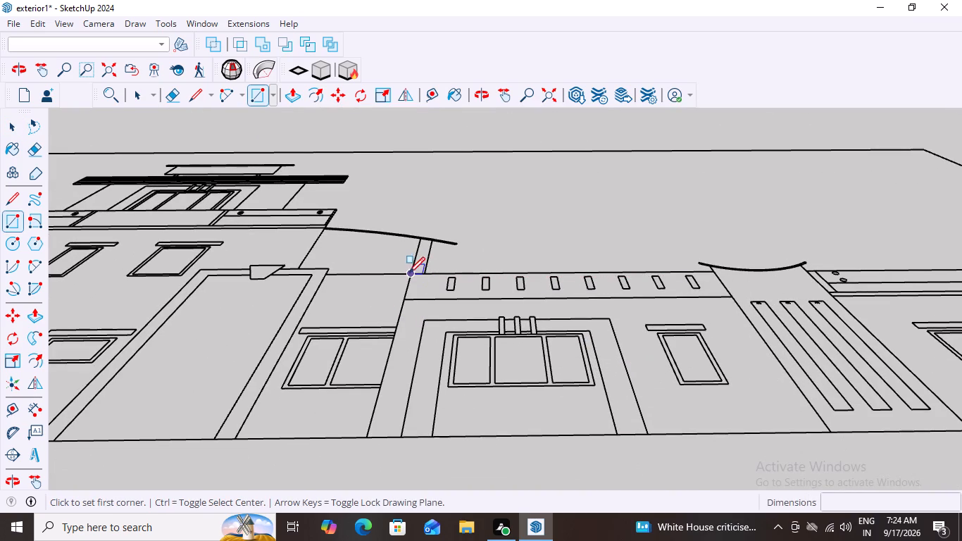
click(411, 275)
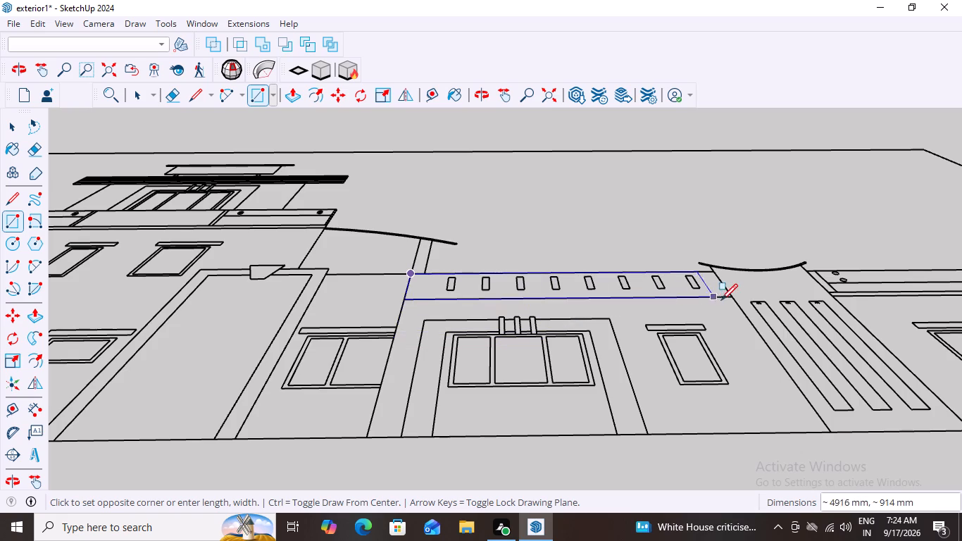
click(728, 299)
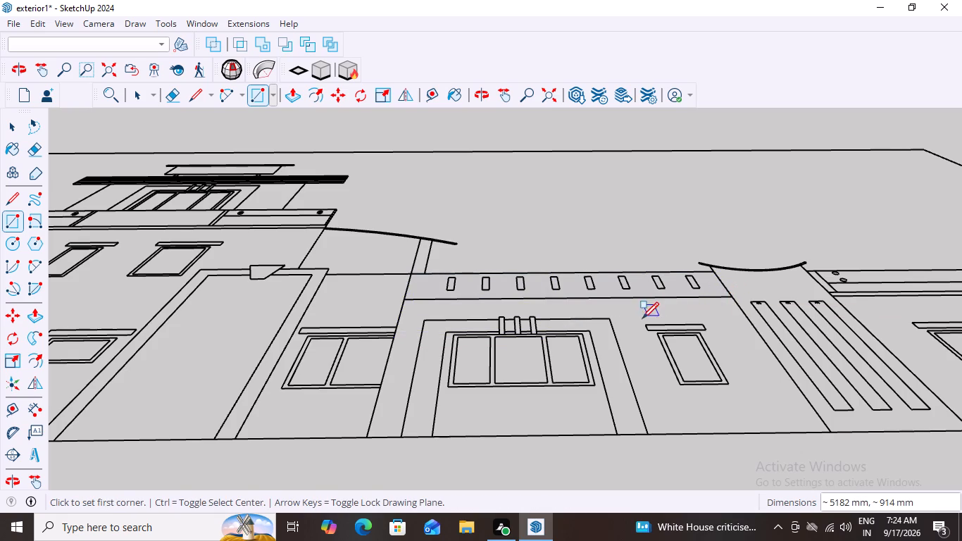
key(space)
Extrude the parapet band face around the slots by 100 mm, leaving the slot areas unextruded.
double_click(570, 285)
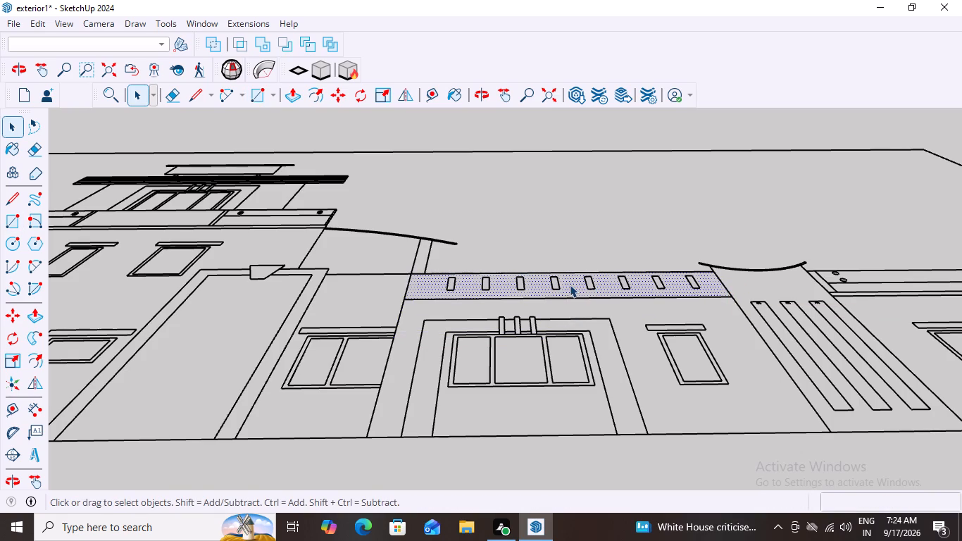
middle_drag(579, 280, 580, 331)
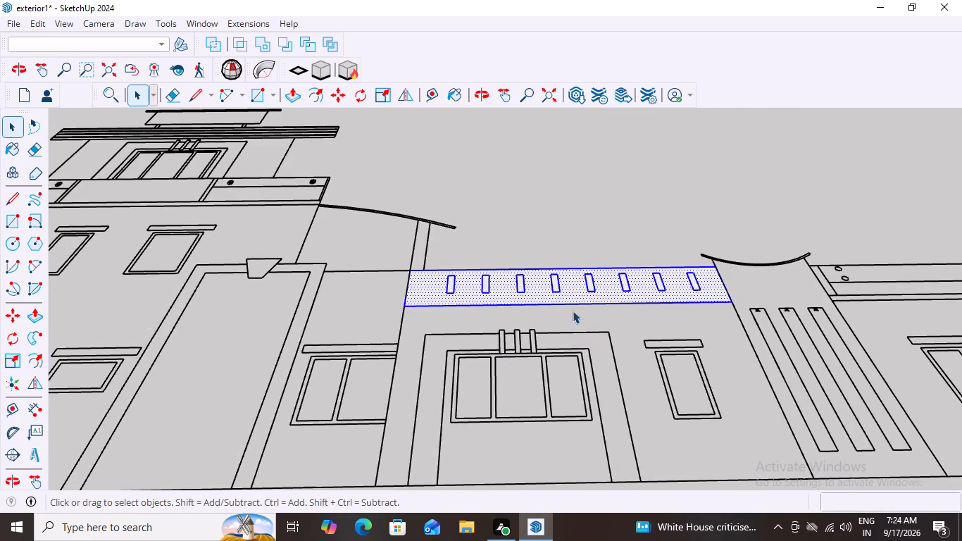
scroll(564, 296, up, 2)
key(p)
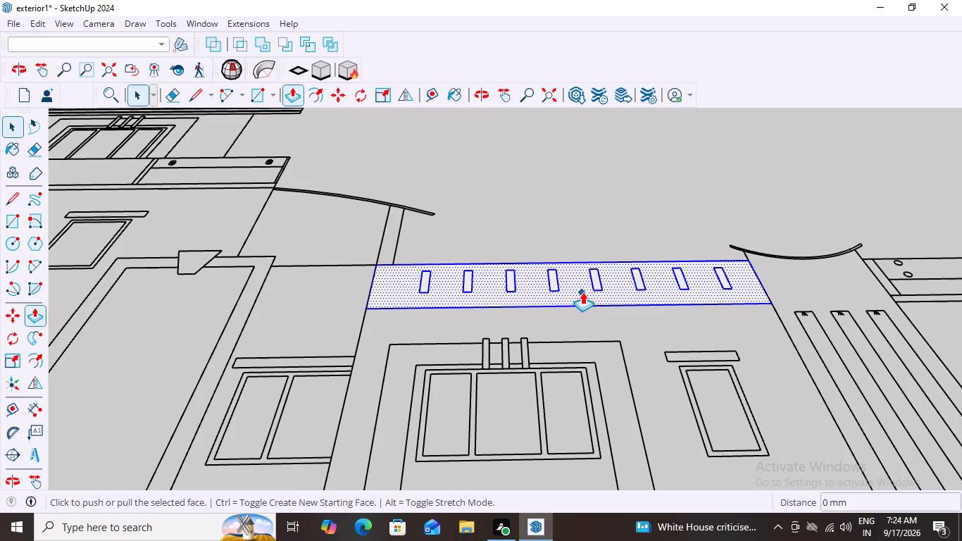
click(582, 284)
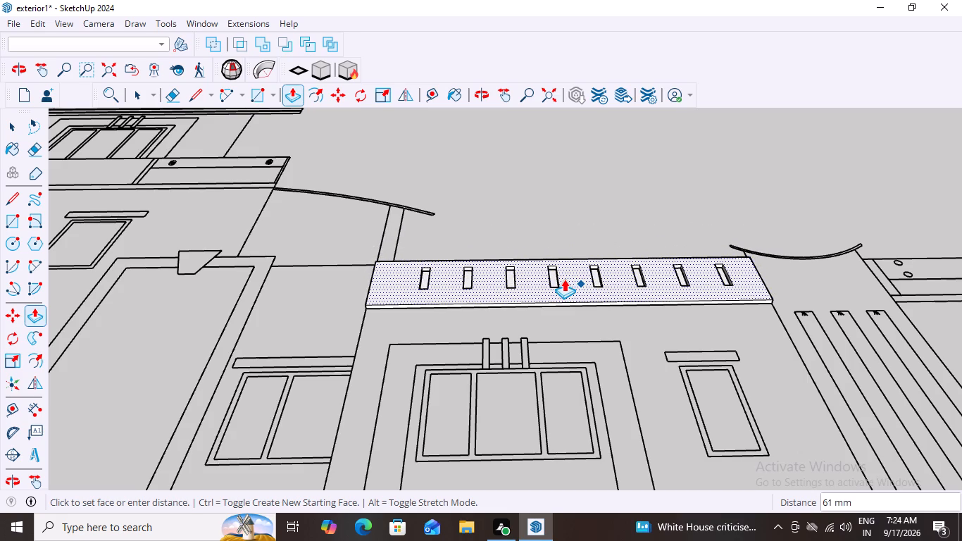
text(100)
key(Return)
key(space)
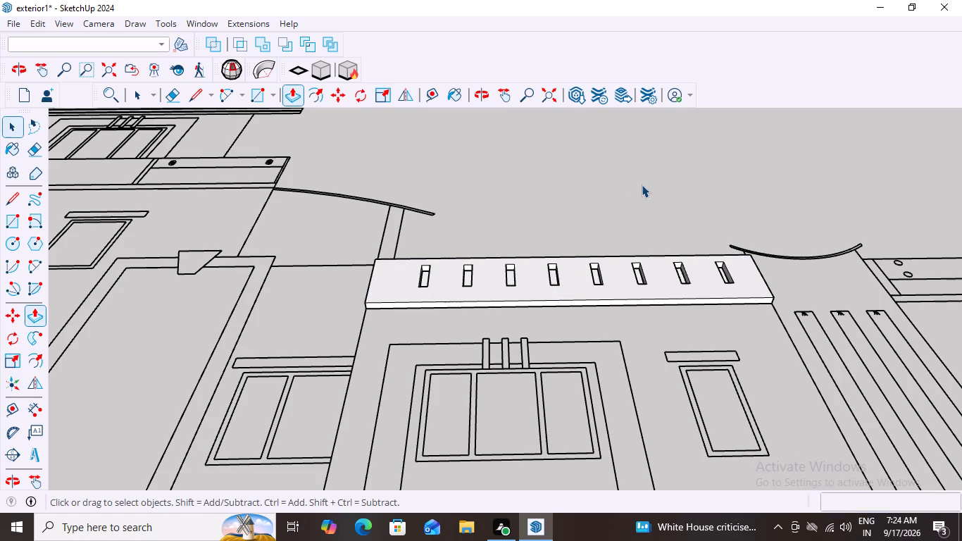
click(642, 185)
Make a group of the whole slotted parapet panel, including all its connected faces and edges.
scroll(635, 238, down, 8)
middle_drag(697, 366, 692, 399)
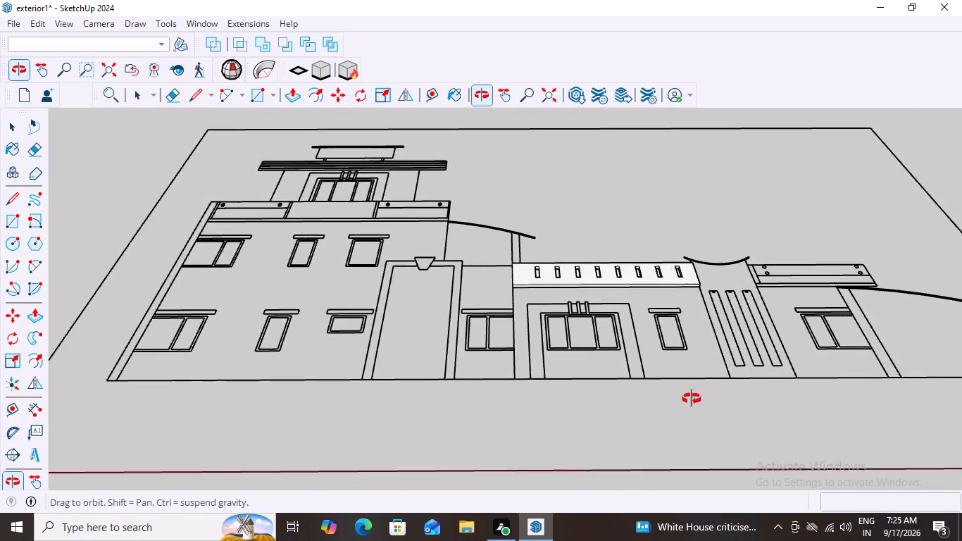
middle_drag(692, 399, 701, 421)
scroll(645, 295, up, 7)
triple_click(632, 263)
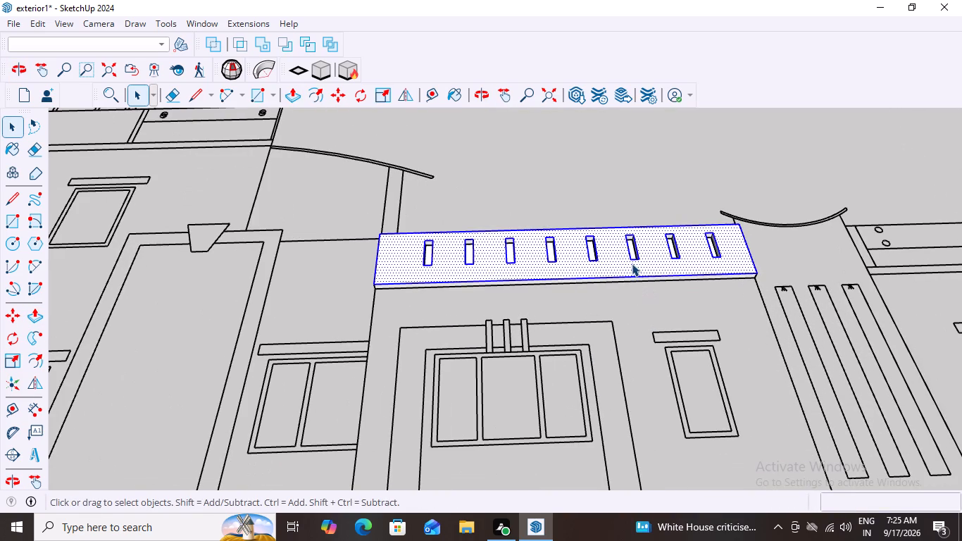
double_click(632, 264)
triple_click(631, 268)
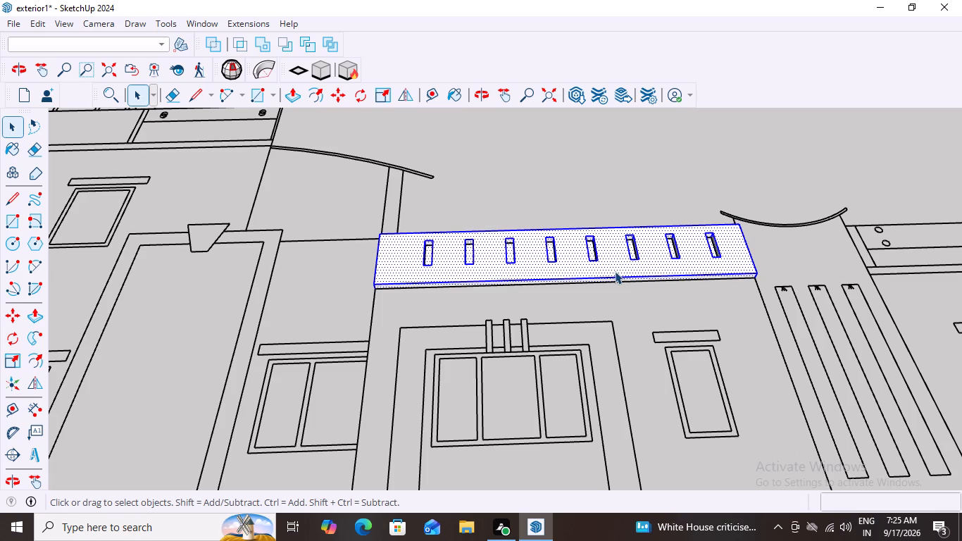
click(625, 175)
triple_click(609, 247)
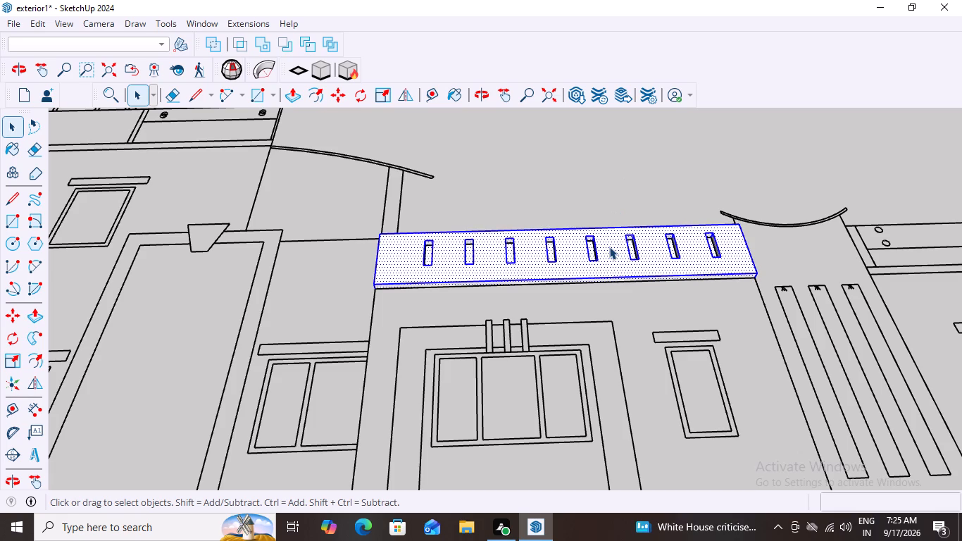
right_click(609, 247)
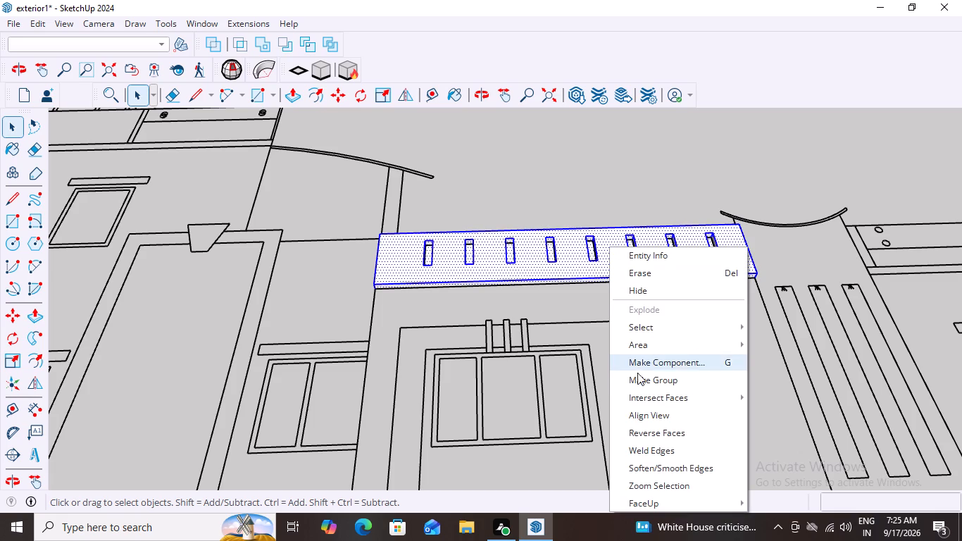
click(641, 383)
Move the slotted parapet group by its bottom corner about 19563 mm to the empty area beside the front elevation drawing.
scroll(773, 284, up, 2)
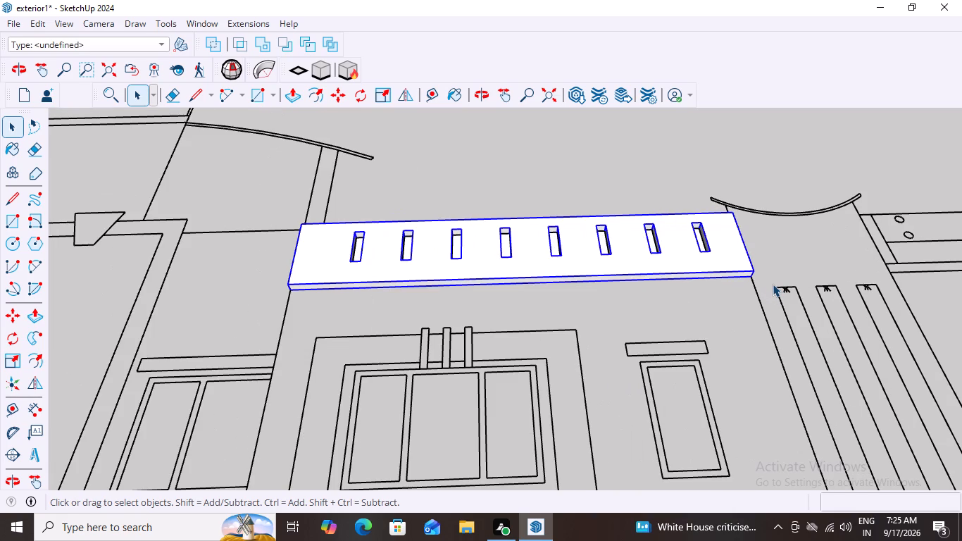
key(m)
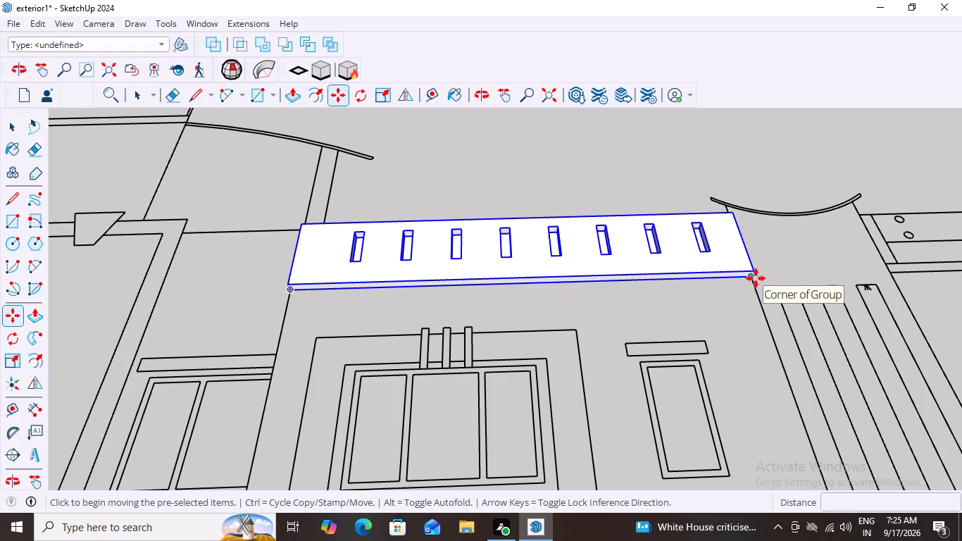
click(756, 278)
scroll(597, 259, down, 20)
scroll(597, 259, down, 1)
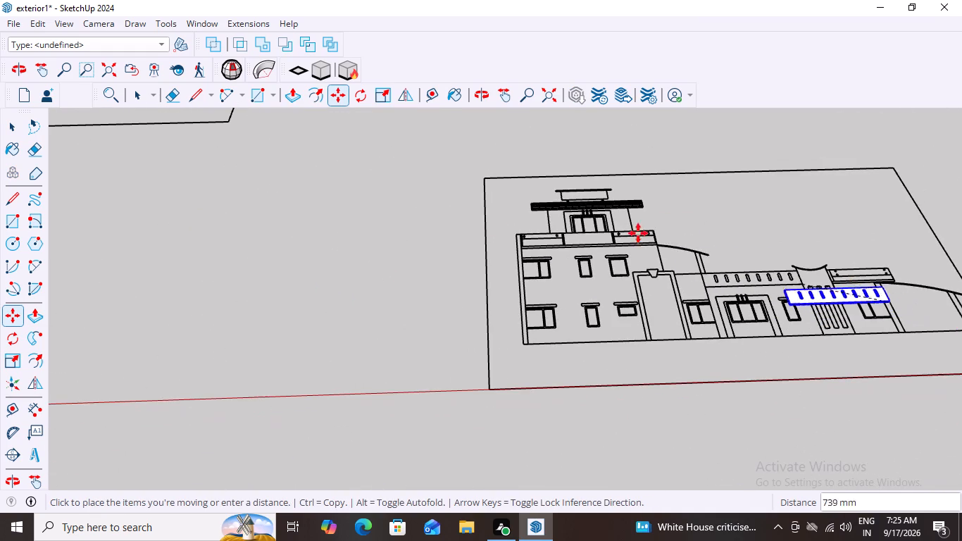
scroll(433, 236, up, 8)
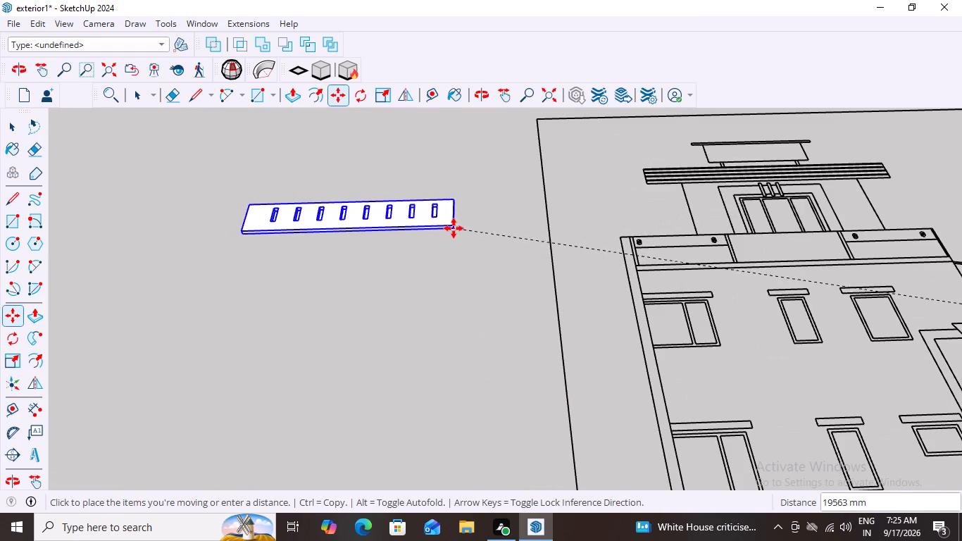
click(454, 228)
Rotate the slotted parapet group 90 degrees about the red axis, pivoting at its bottom corner, to stand it upright.
scroll(458, 239, up, 16)
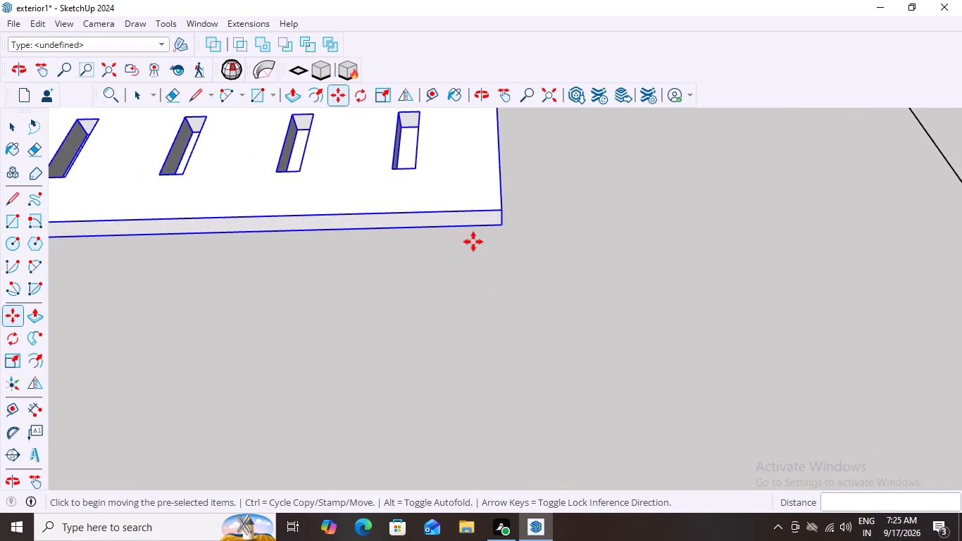
scroll(477, 242, down, 4)
key(q)
scroll(508, 252, down, 7)
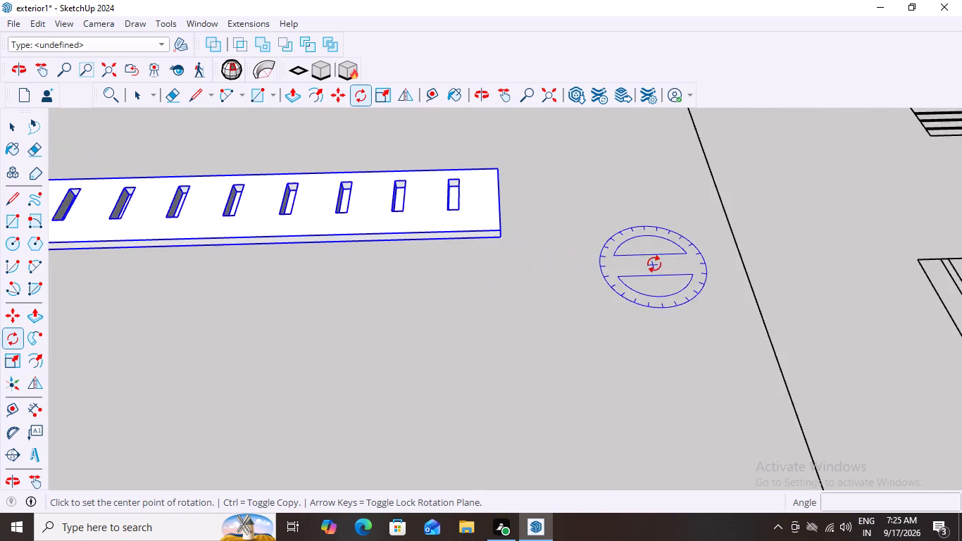
scroll(654, 264, down, 2)
key(Left)
key(Up)
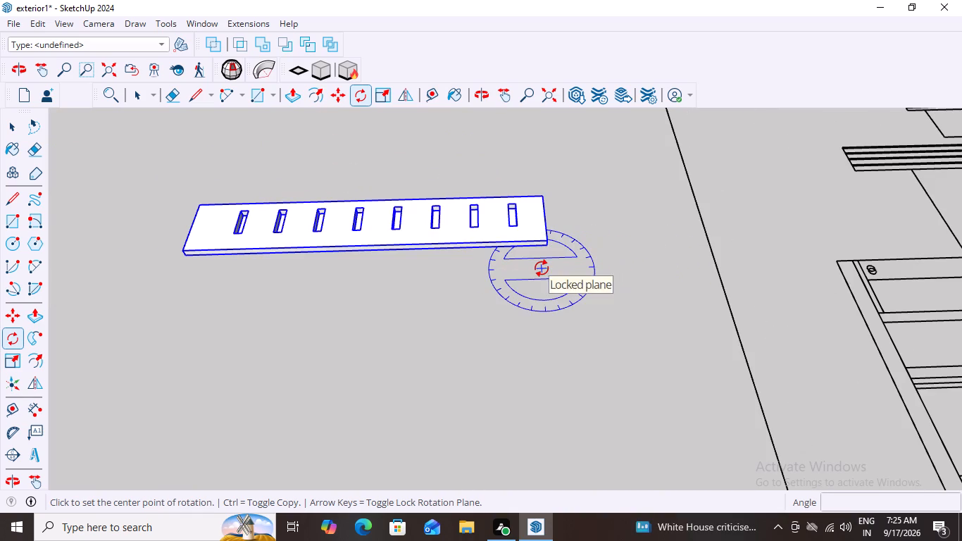
key(Down)
key(Right)
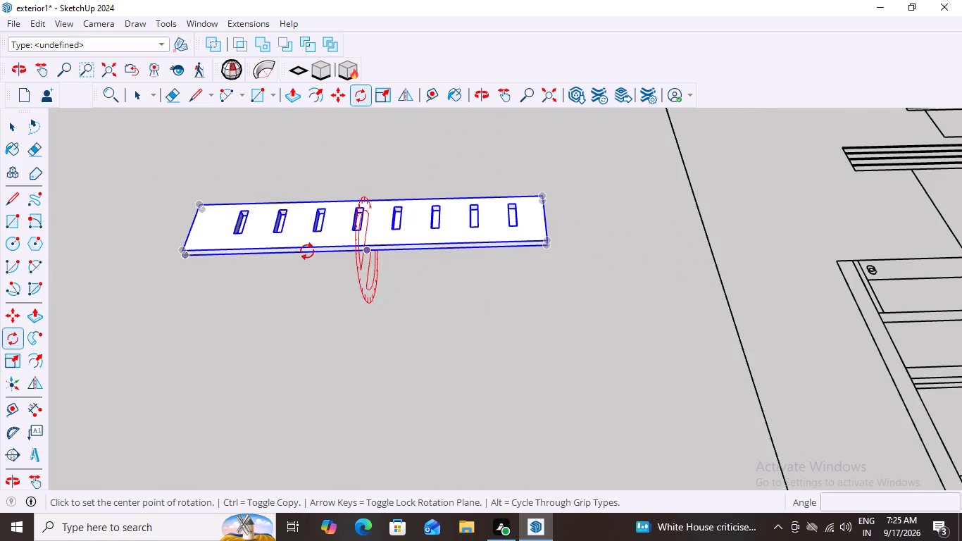
click(175, 249)
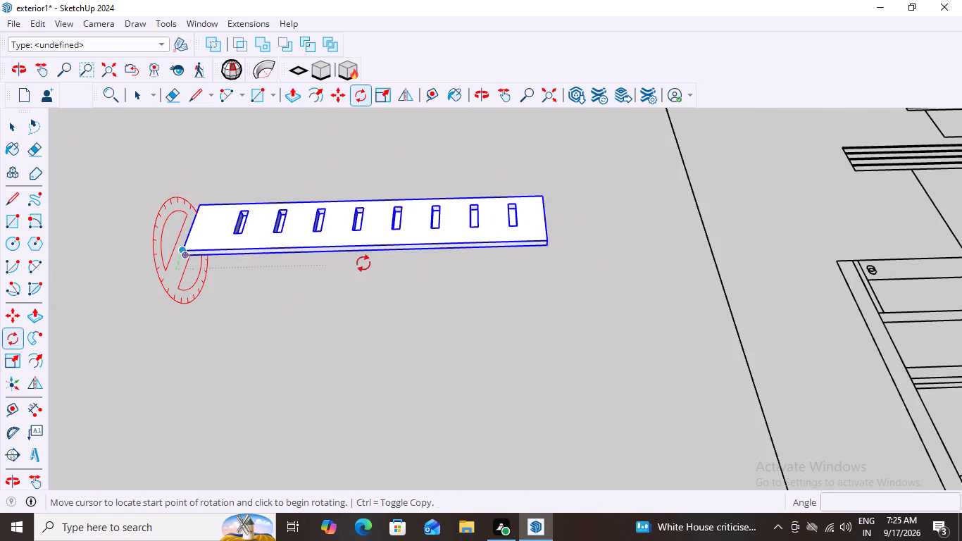
click(544, 243)
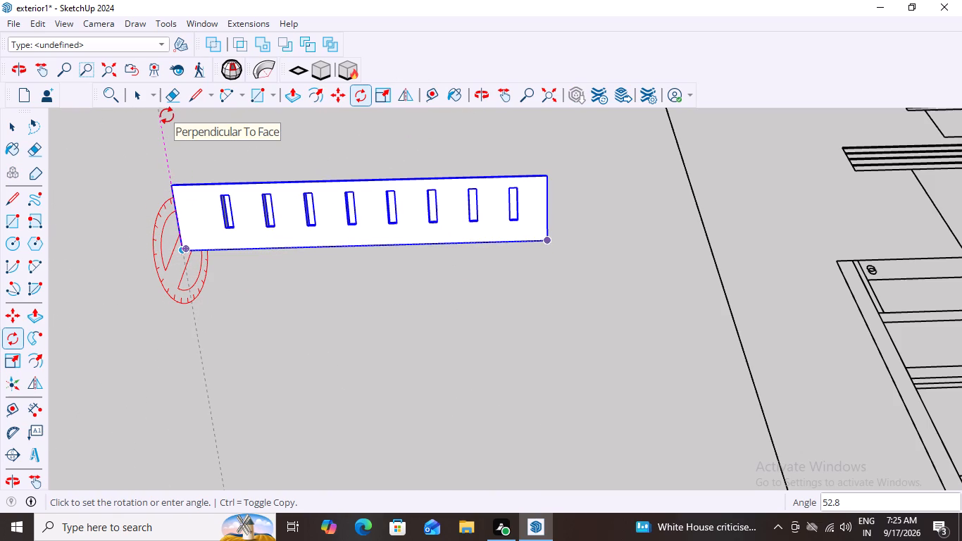
text(90)
key(Return)
scroll(270, 280, down, 10)
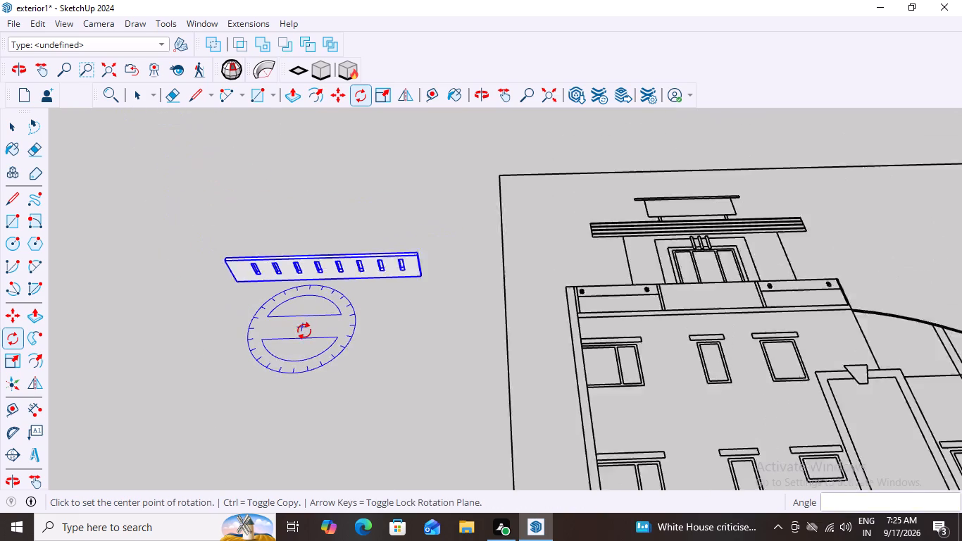
scroll(304, 331, down, 1)
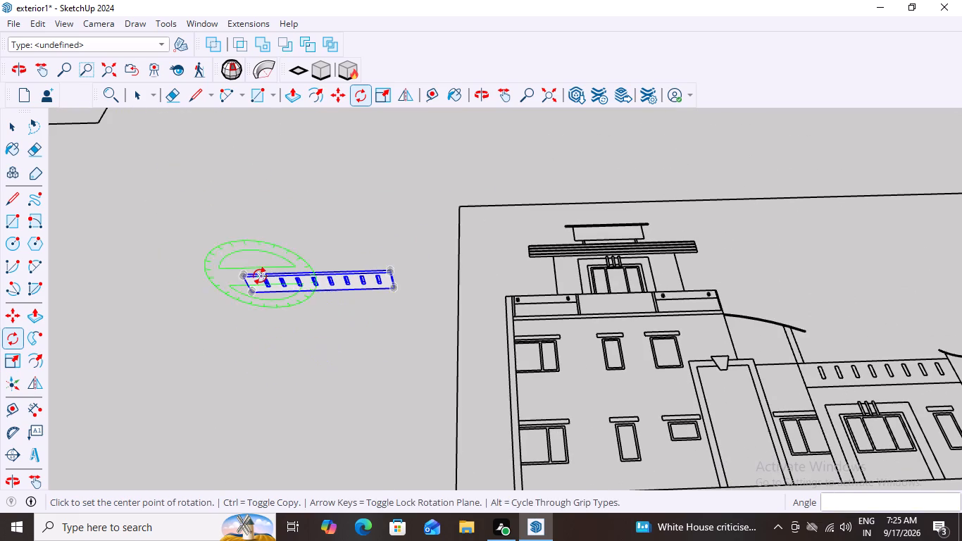
scroll(260, 276, up, 6)
key(space)
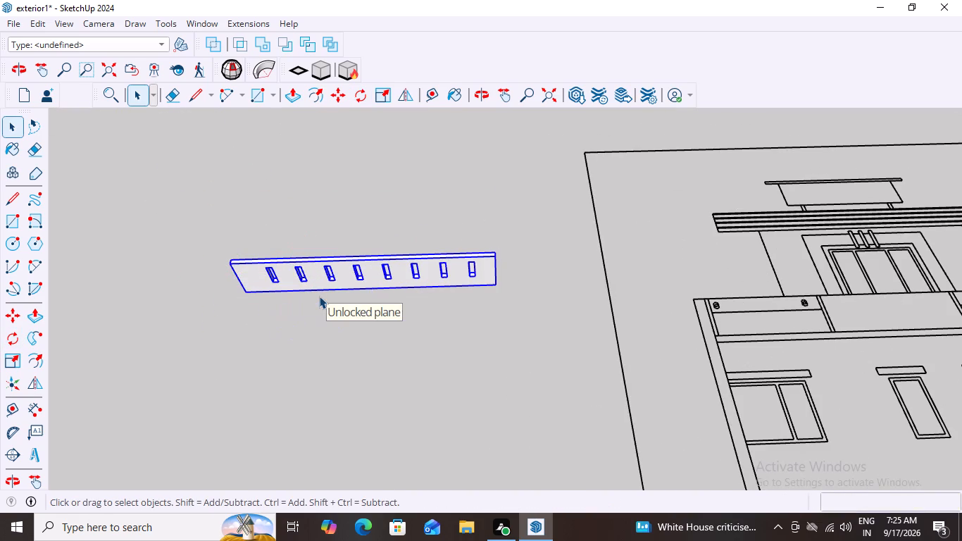
Move the upright parapet group by its bottom end corner about 41860 mm onto the entrance wall's top, against the curved-top feature wall.
scroll(319, 296, down, 17)
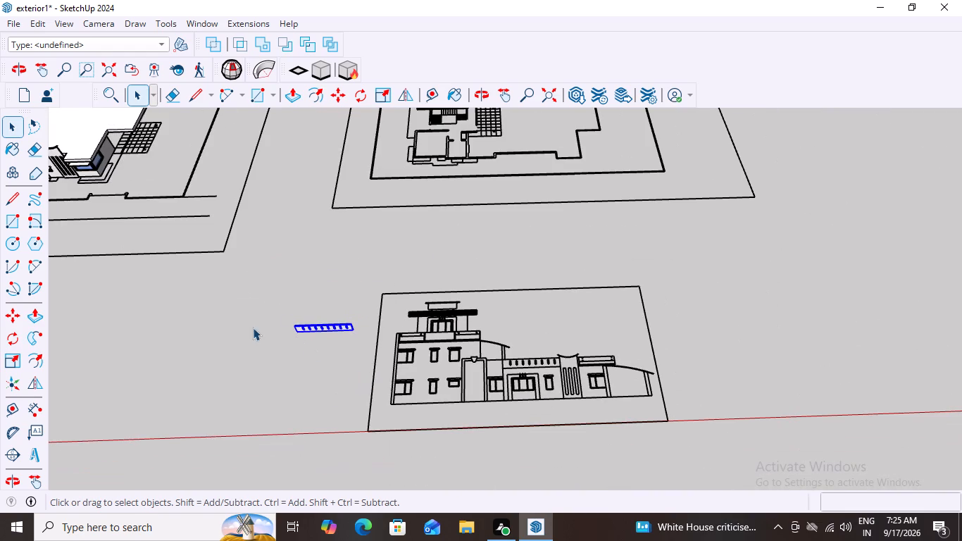
scroll(251, 327, down, 9)
scroll(316, 313, up, 8)
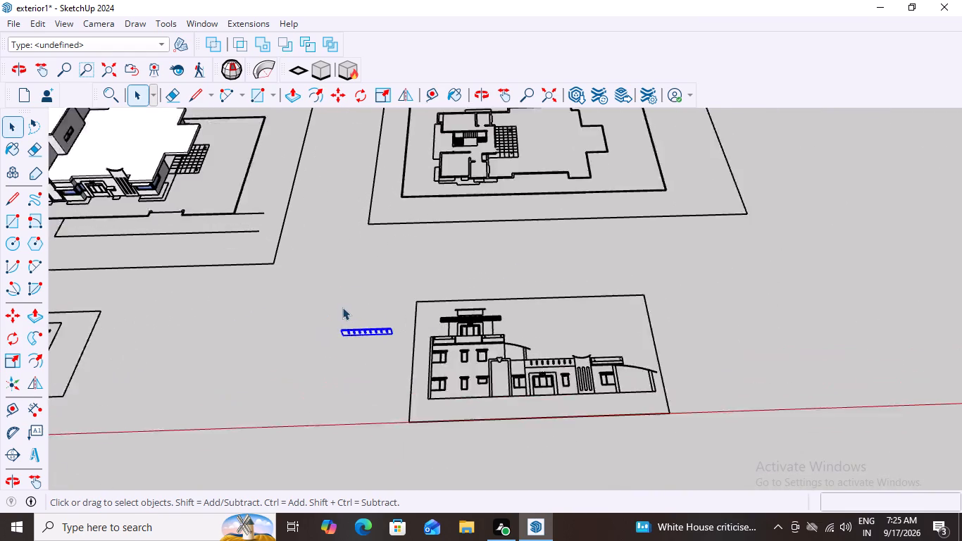
scroll(367, 368, up, 5)
scroll(463, 293, up, 4)
scroll(363, 349, up, 2)
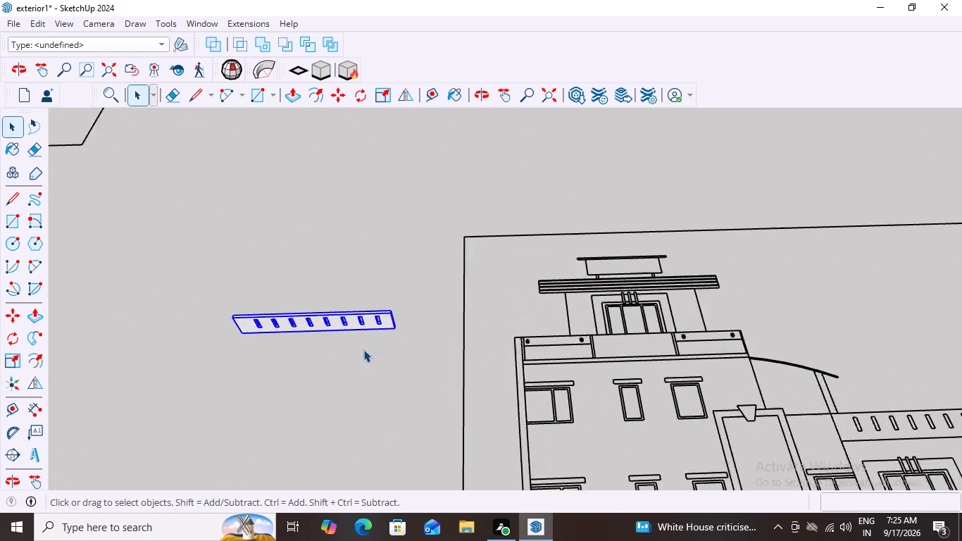
scroll(363, 349, up, 8)
key(m)
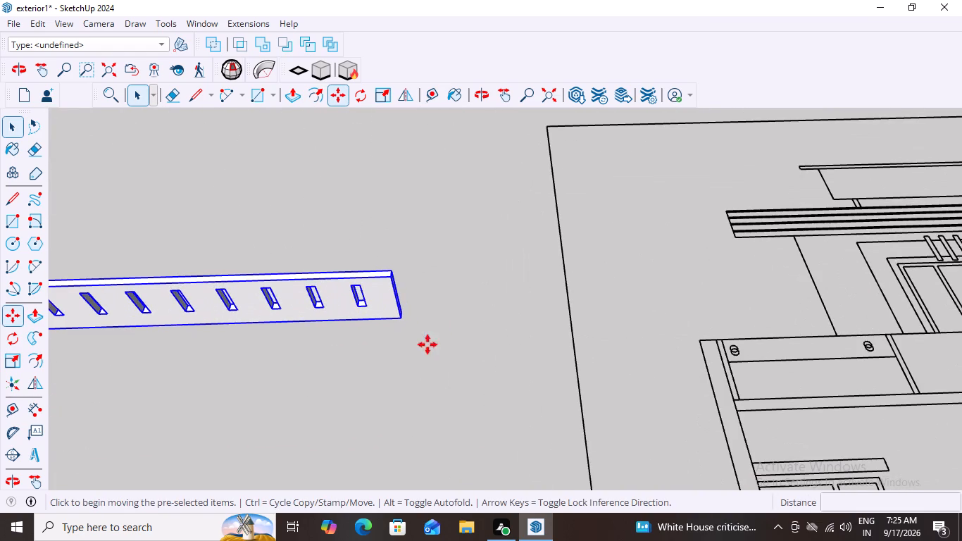
scroll(406, 310, up, 12)
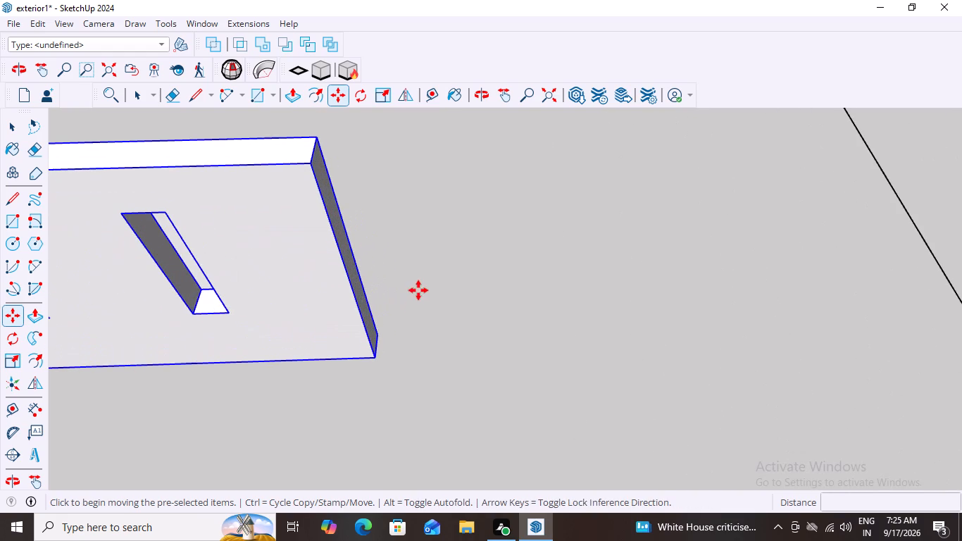
click(378, 334)
scroll(321, 332, down, 20)
scroll(321, 332, down, 11)
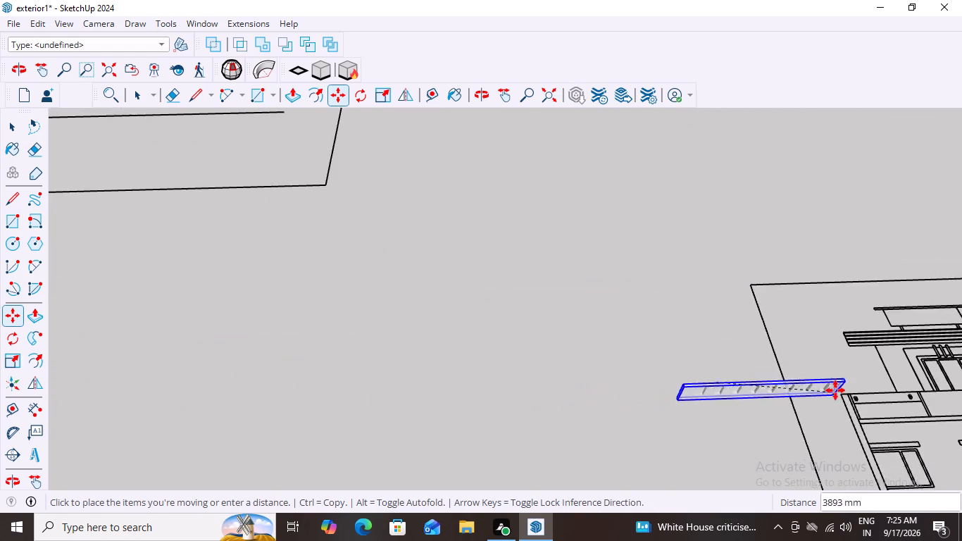
middle_click(835, 390)
scroll(835, 390, down, 14)
scroll(442, 260, up, 8)
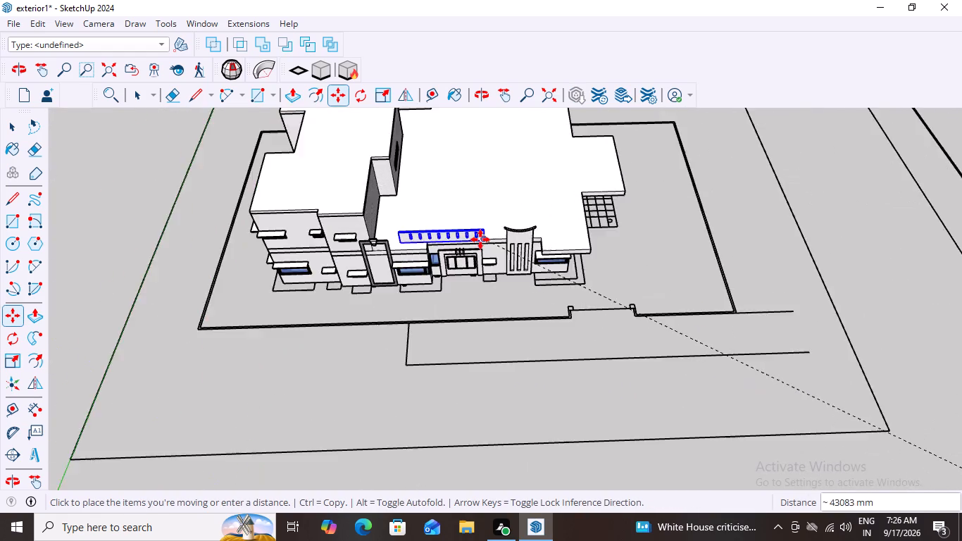
scroll(480, 240, up, 13)
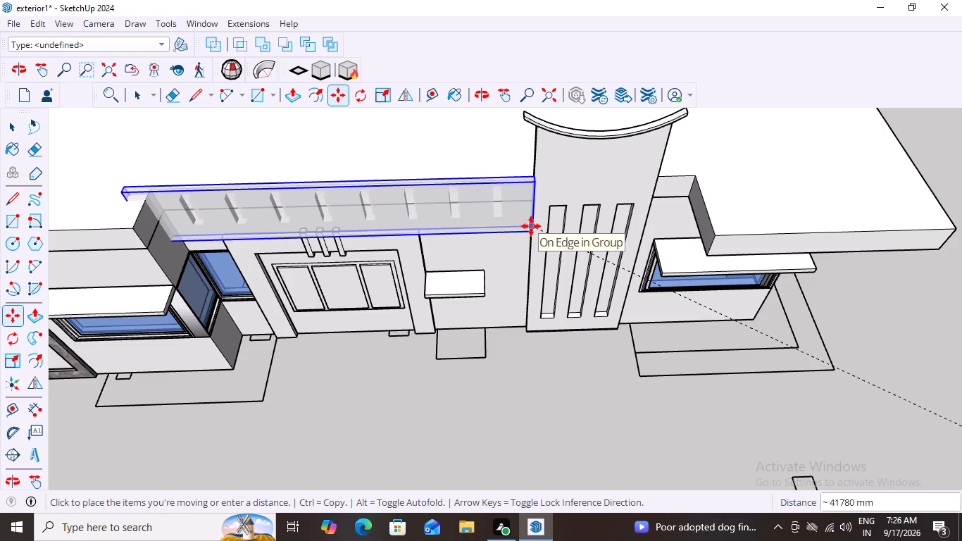
scroll(531, 226, down, 7)
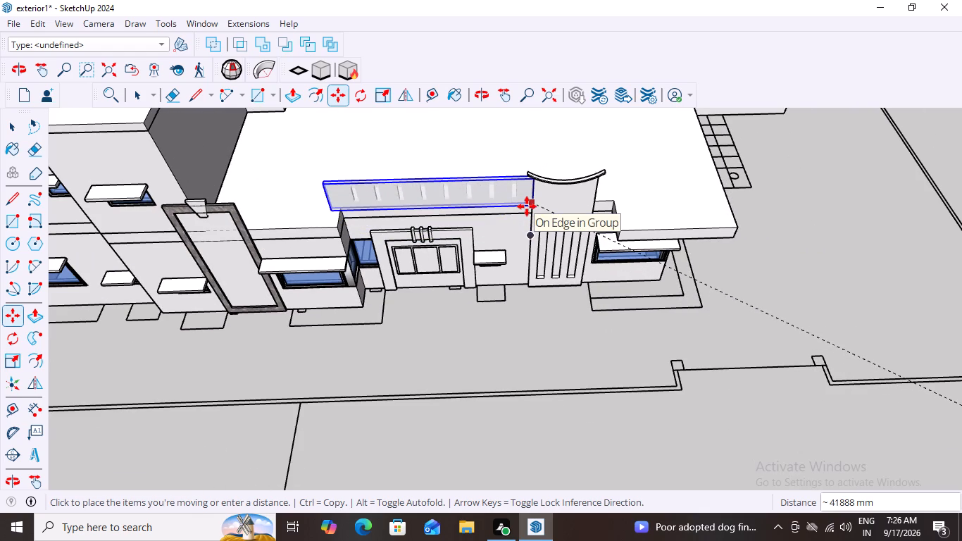
scroll(527, 206, up, 7)
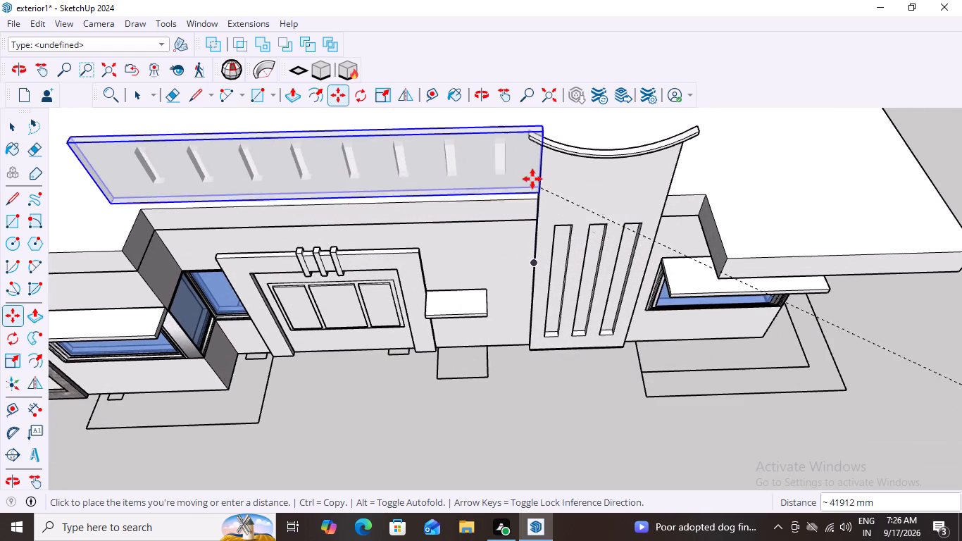
click(532, 220)
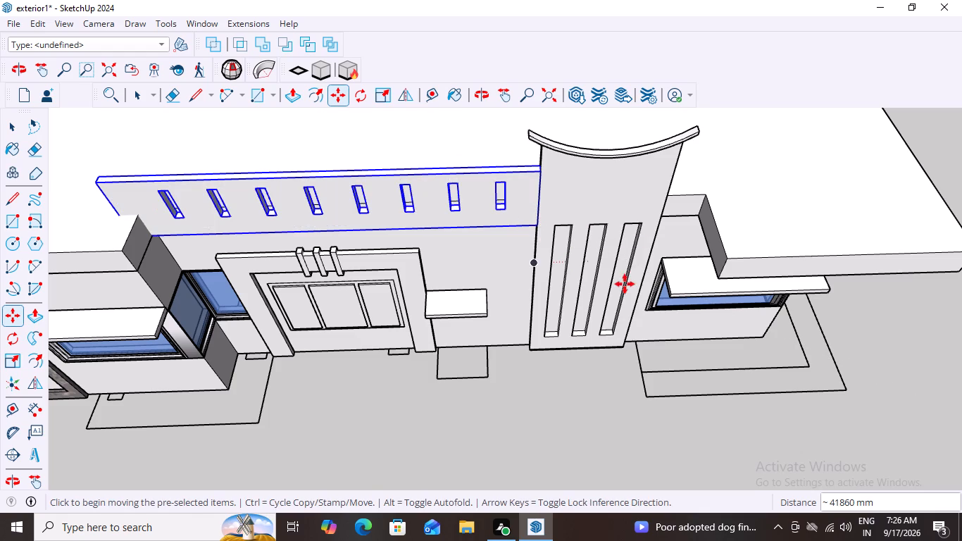
Scale the parapet group along the red axis to about 0.96, bringing its free end to the entrance wall's roof edge.
scroll(632, 288, down, 8)
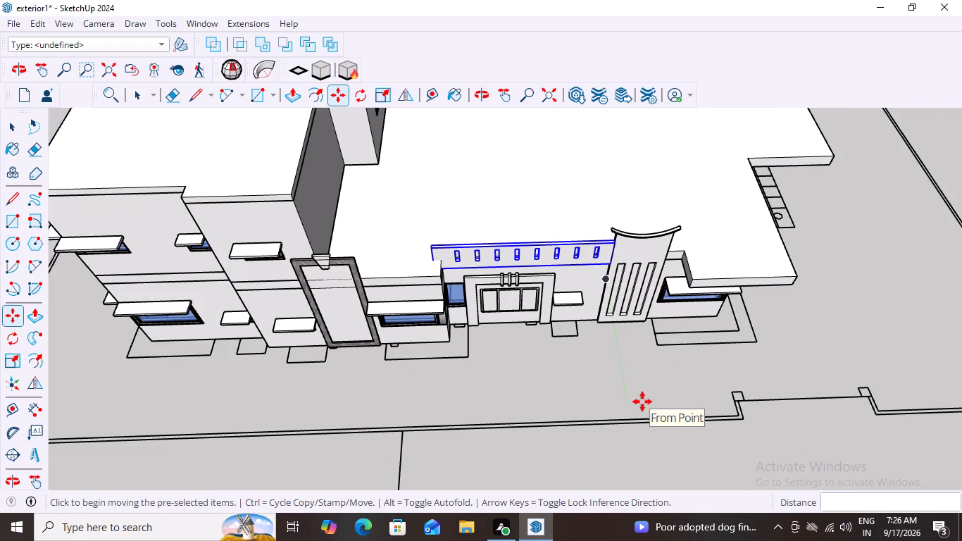
scroll(433, 268, up, 11)
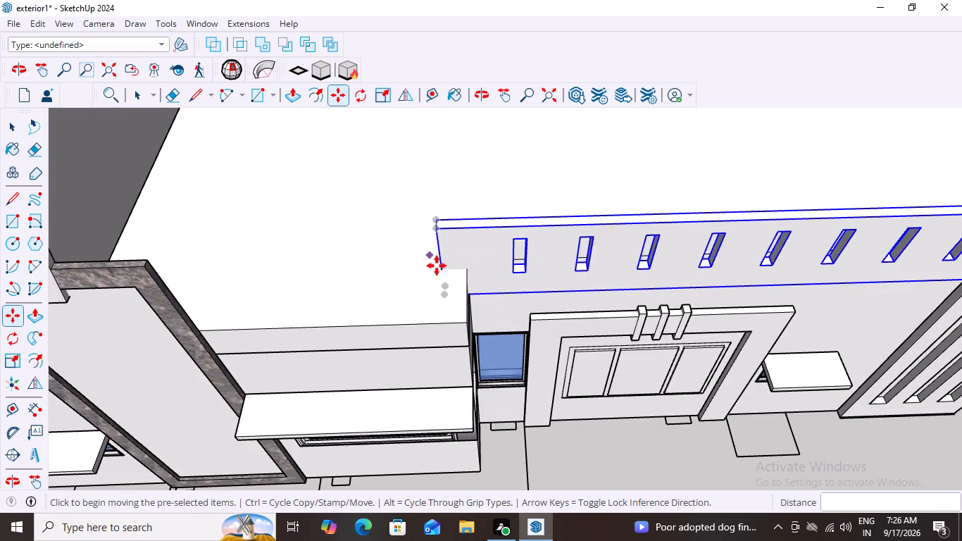
scroll(675, 340, up, 3)
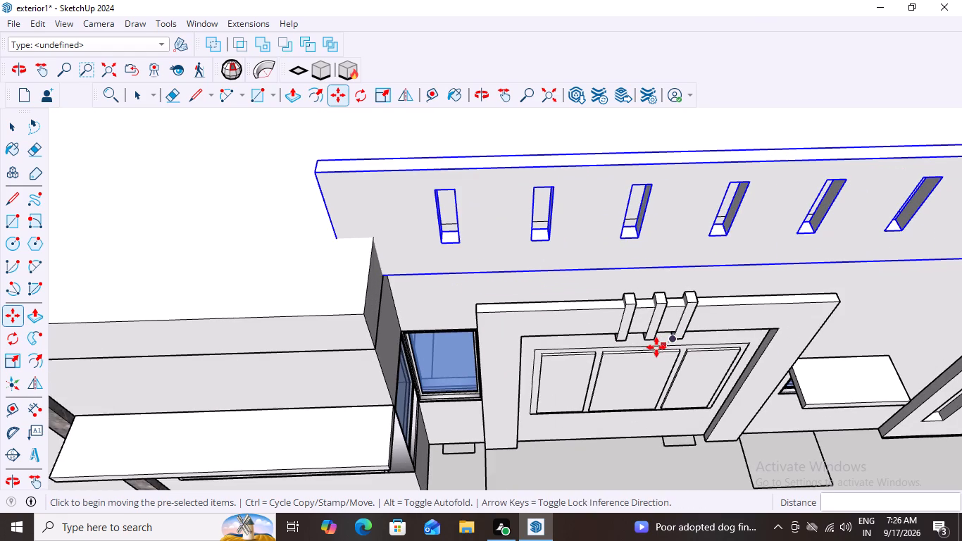
scroll(654, 349, down, 8)
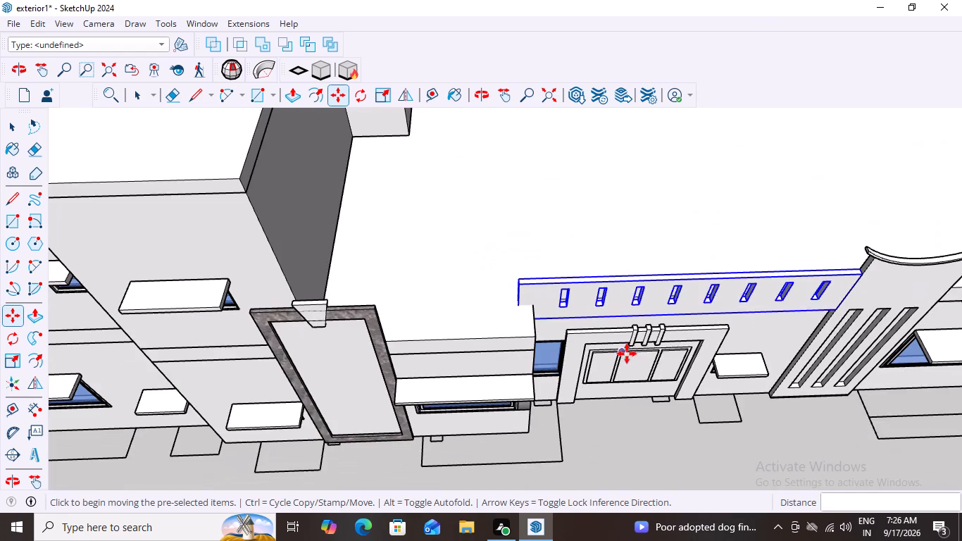
middle_drag(785, 402, 482, 216)
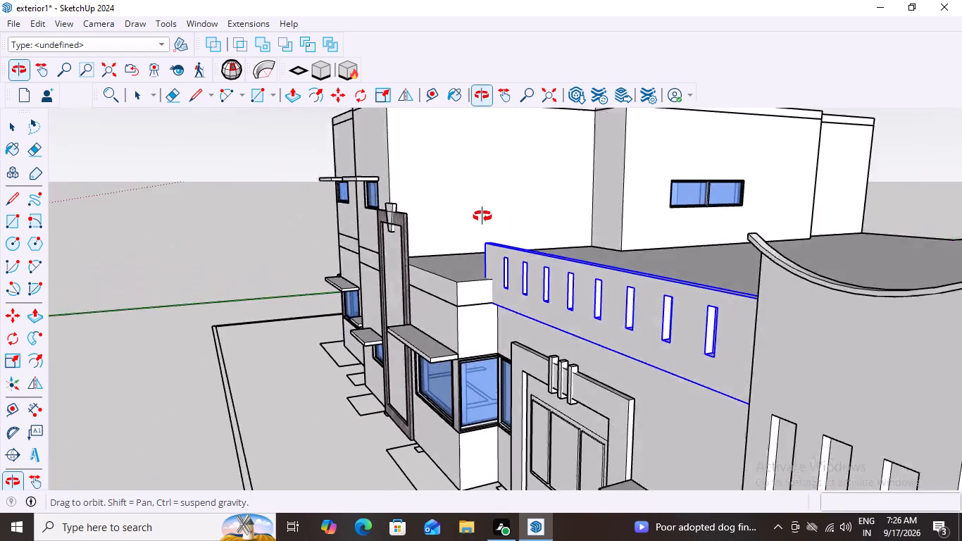
middle_drag(482, 216, 487, 366)
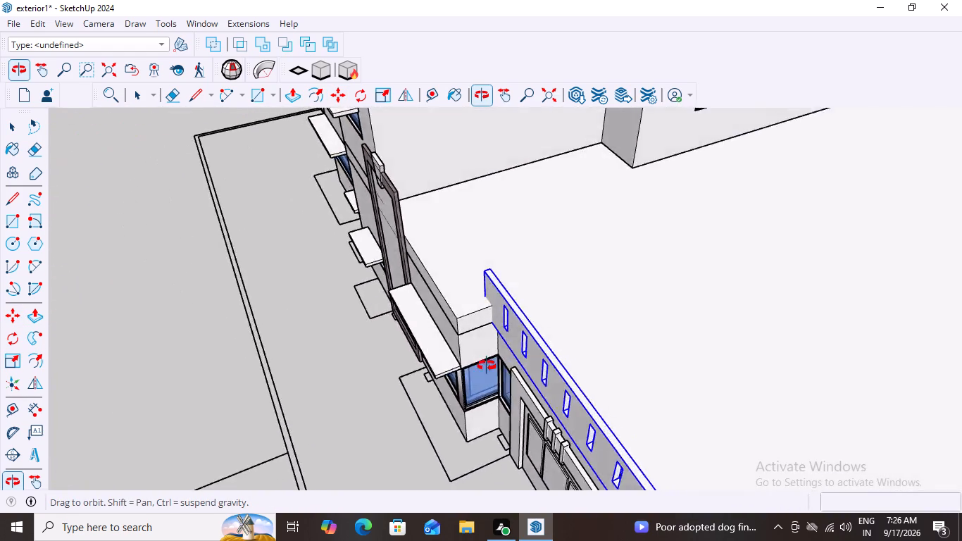
middle_drag(487, 366, 555, 275)
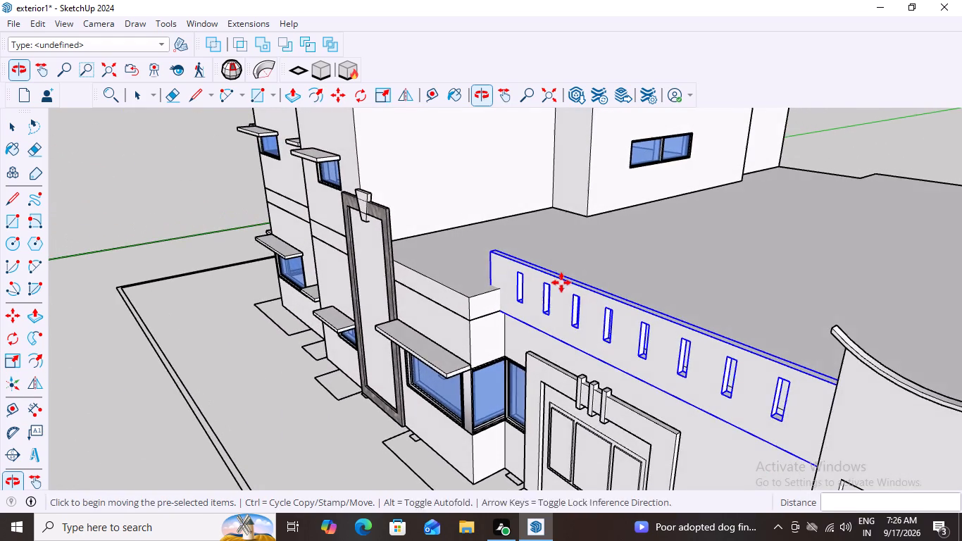
scroll(751, 440, up, 6)
scroll(649, 354, down, 9)
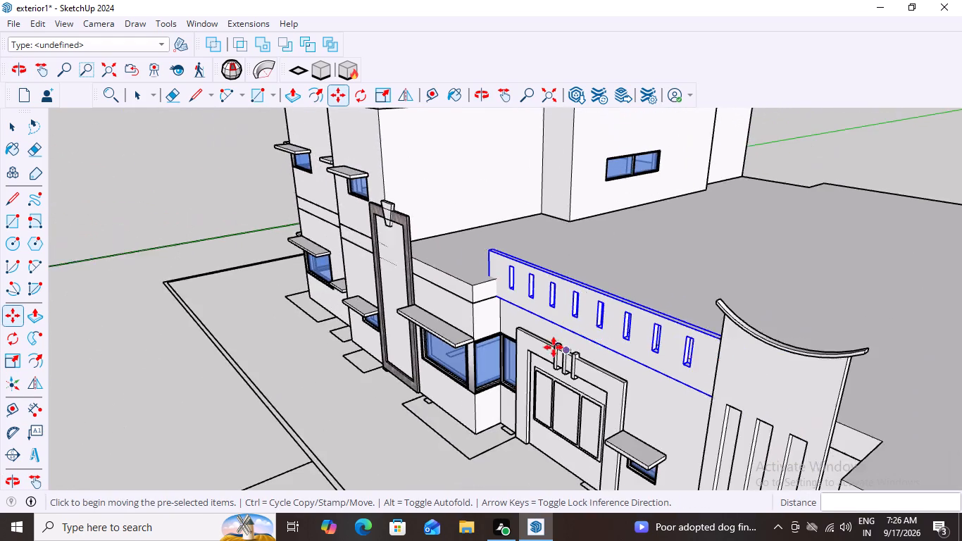
scroll(554, 347, down, 3)
key(s)
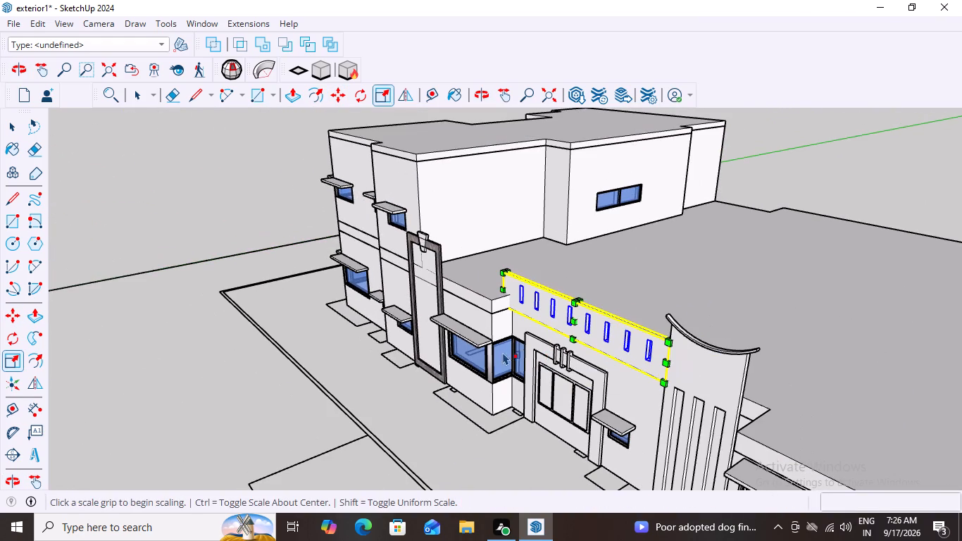
middle_drag(525, 369, 829, 440)
scroll(576, 332, up, 7)
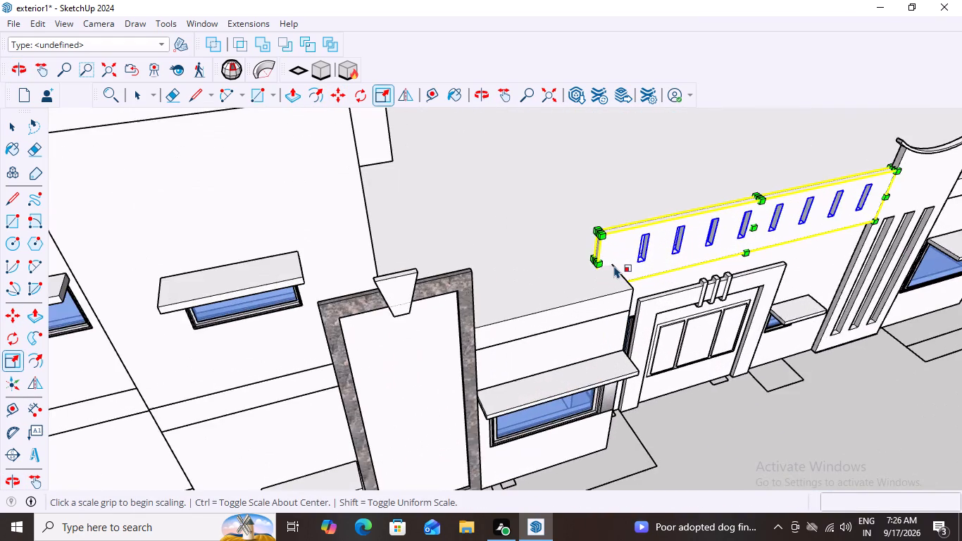
scroll(614, 266, up, 13)
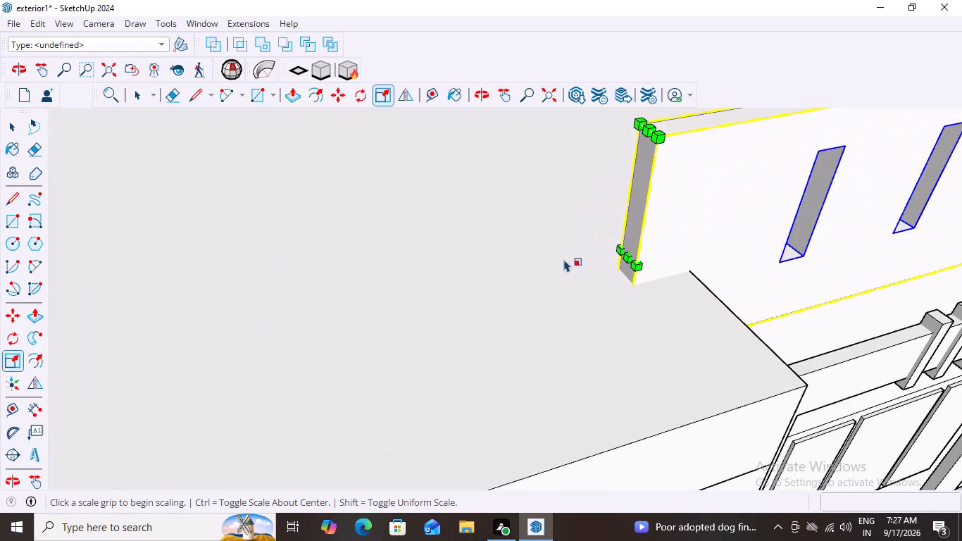
drag(624, 256, 654, 256)
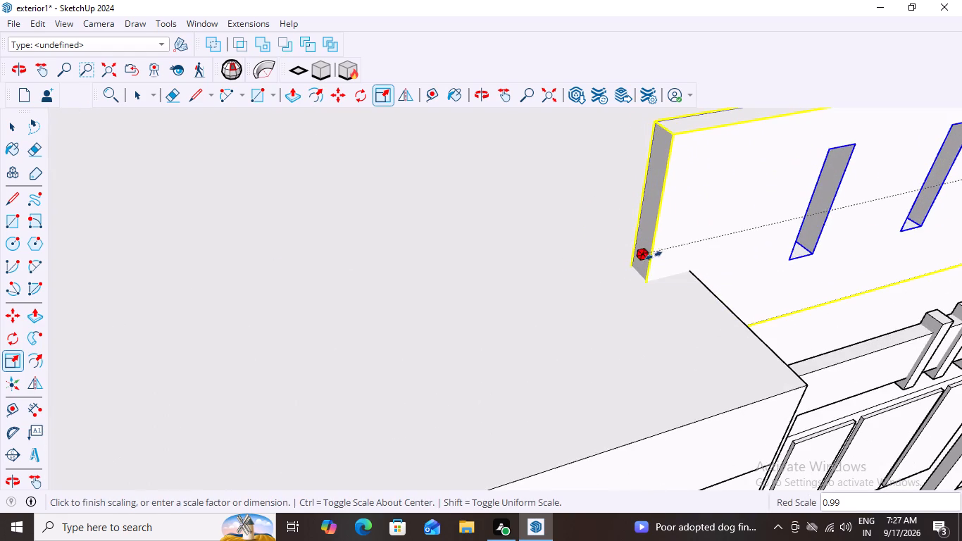
drag(654, 256, 699, 273)
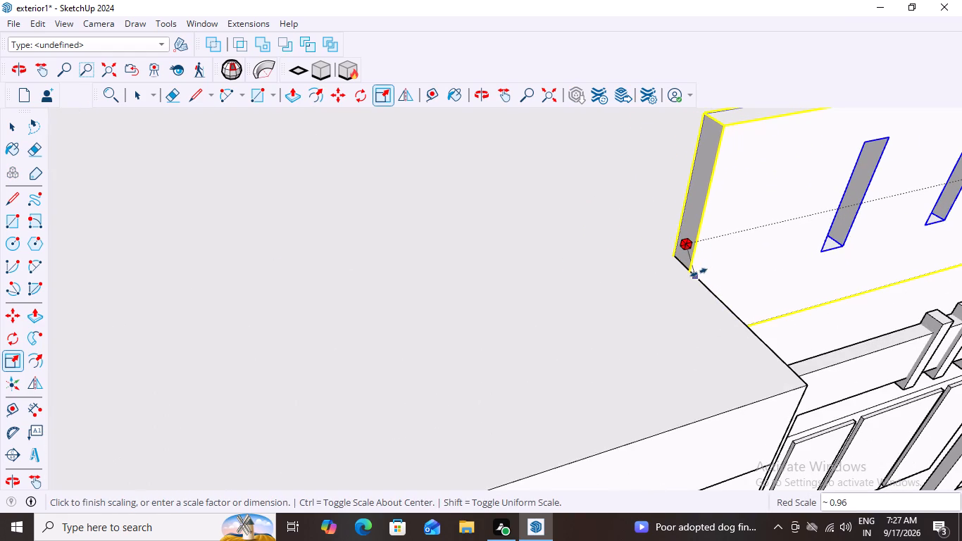
drag(699, 273, 698, 274)
scroll(722, 348, down, 4)
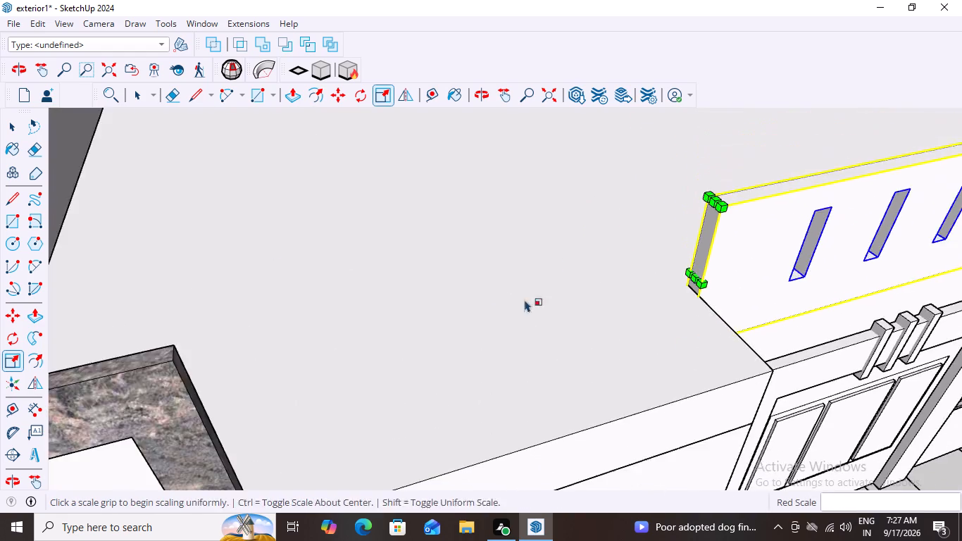
scroll(525, 299, down, 10)
scroll(855, 457, up, 1)
scroll(856, 448, down, 5)
middle_drag(866, 455, 766, 297)
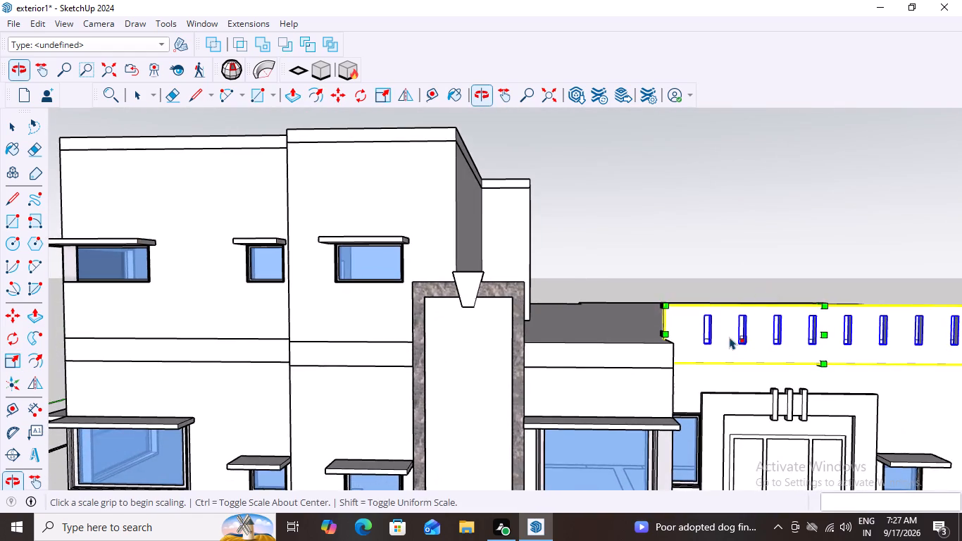
Examine the scaled parapet group's fit against the roof and curved-top feature wall from the front and behind.
scroll(729, 339, down, 14)
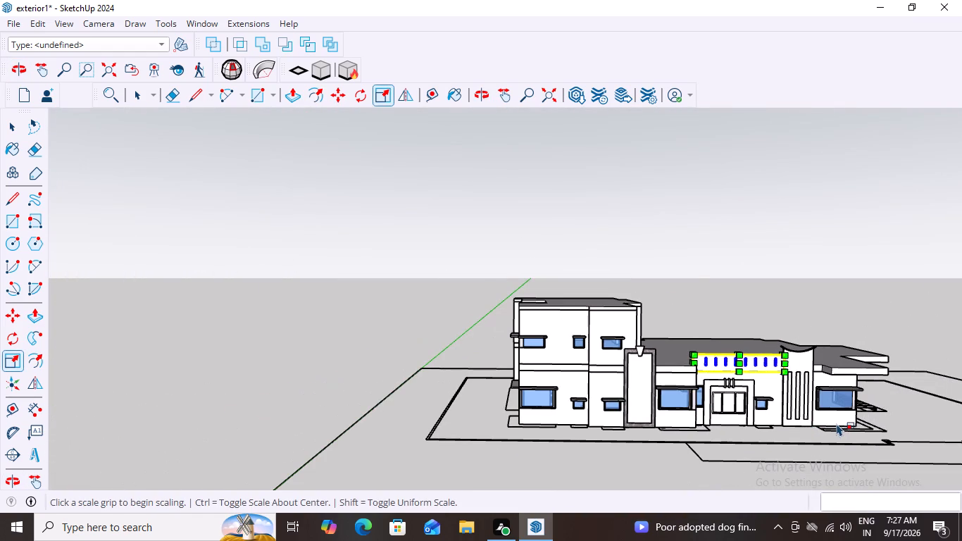
scroll(756, 418, up, 11)
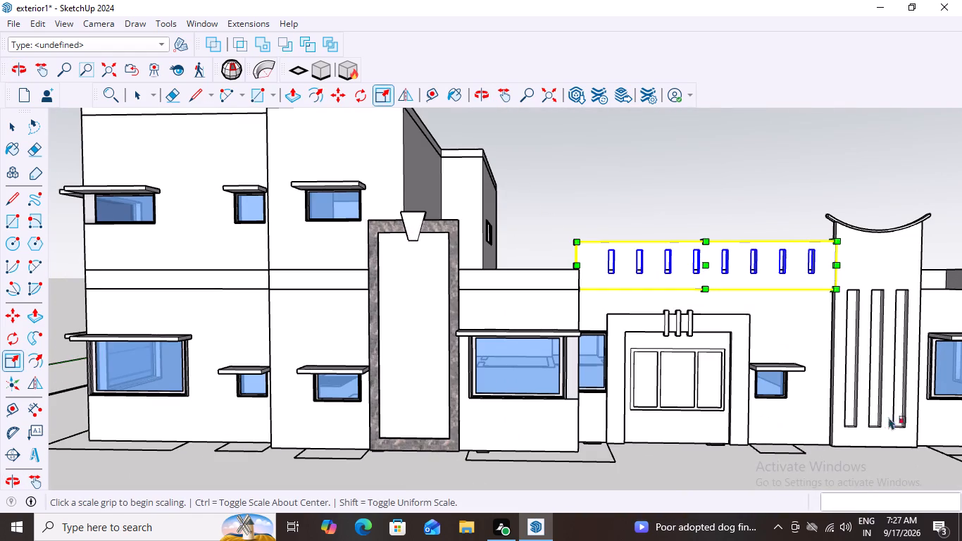
middle_drag(899, 417, 580, 427)
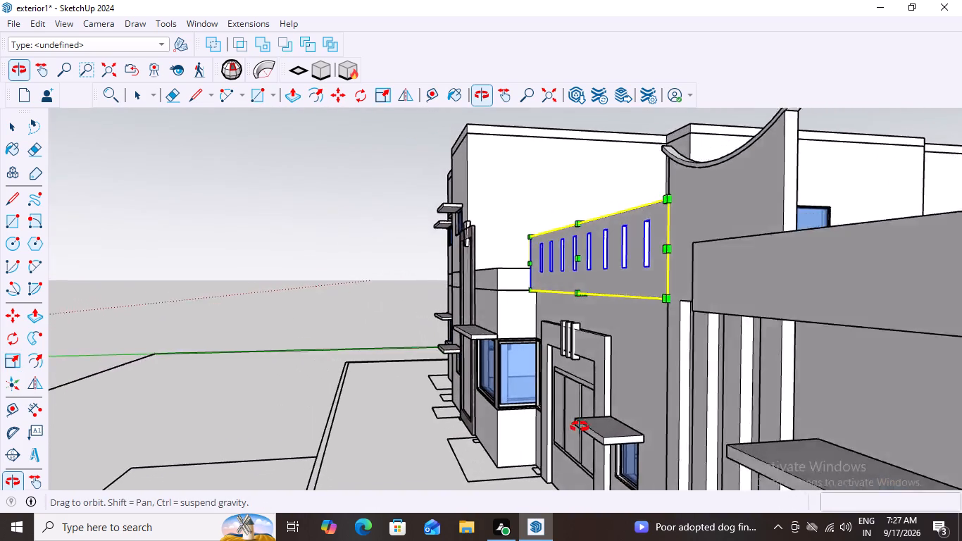
middle_drag(580, 427, 463, 479)
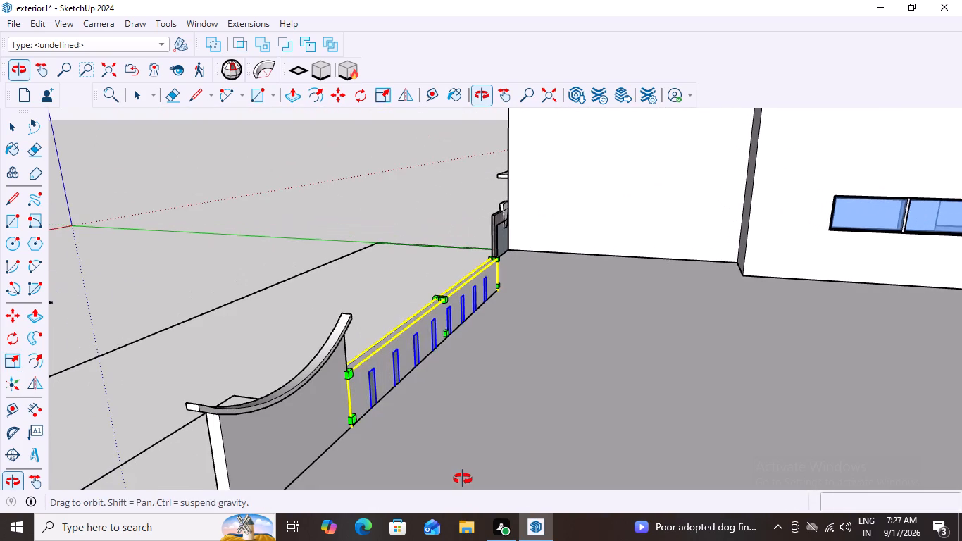
middle_drag(463, 479, 770, 434)
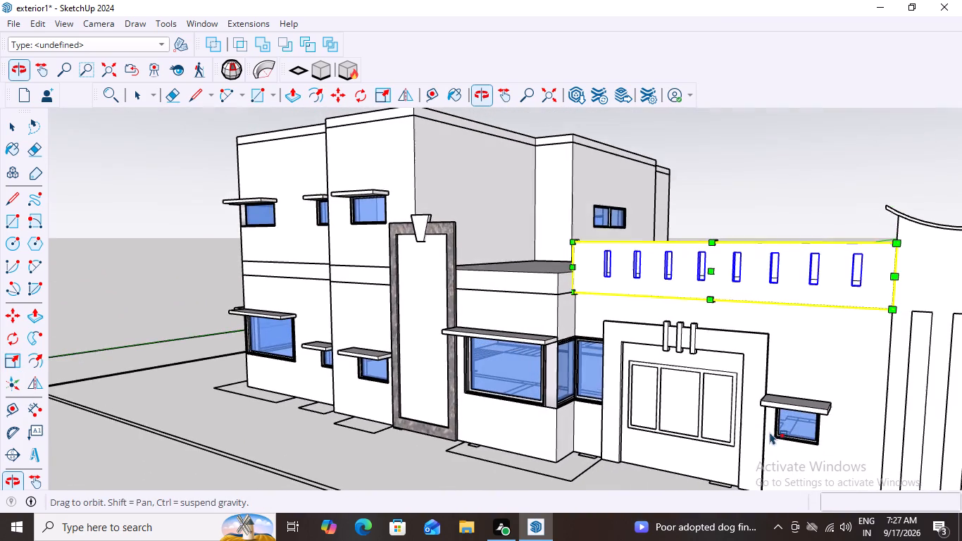
key(space)
key(space)
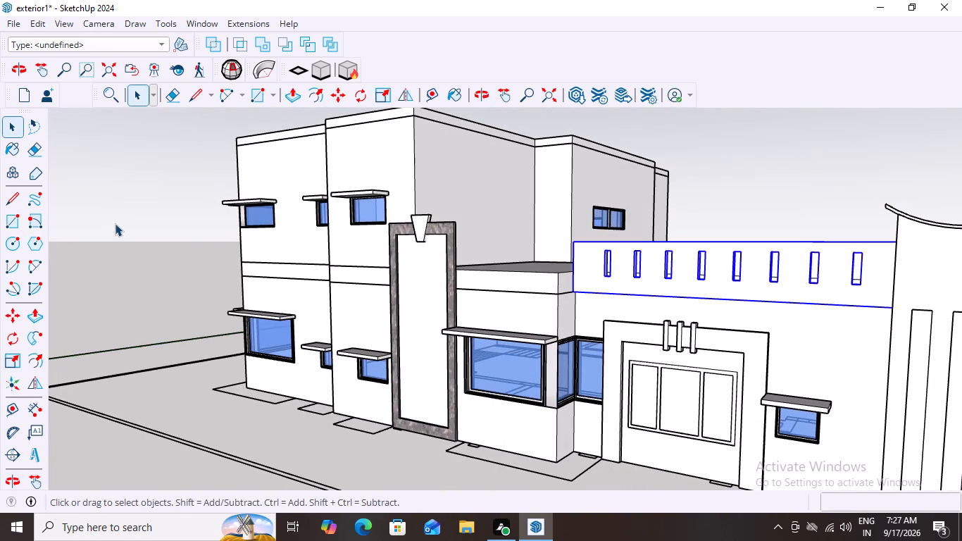
click(115, 222)
Inspect the parapet's slot openings up close, opening the group for editing and closing it again.
middle_drag(499, 402, 692, 440)
scroll(699, 238, up, 6)
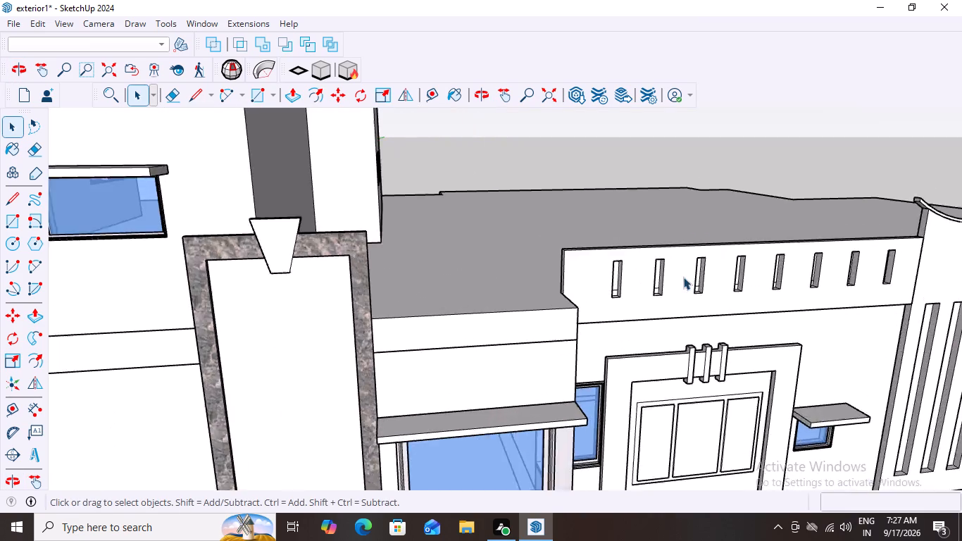
scroll(683, 277, up, 10)
click(637, 273)
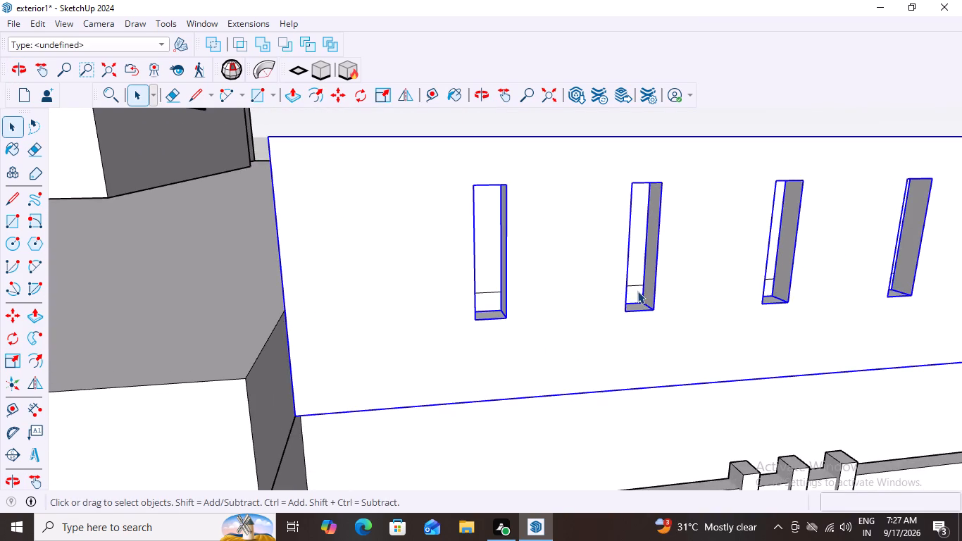
scroll(639, 294, down, 4)
middle_drag(666, 310, 580, 228)
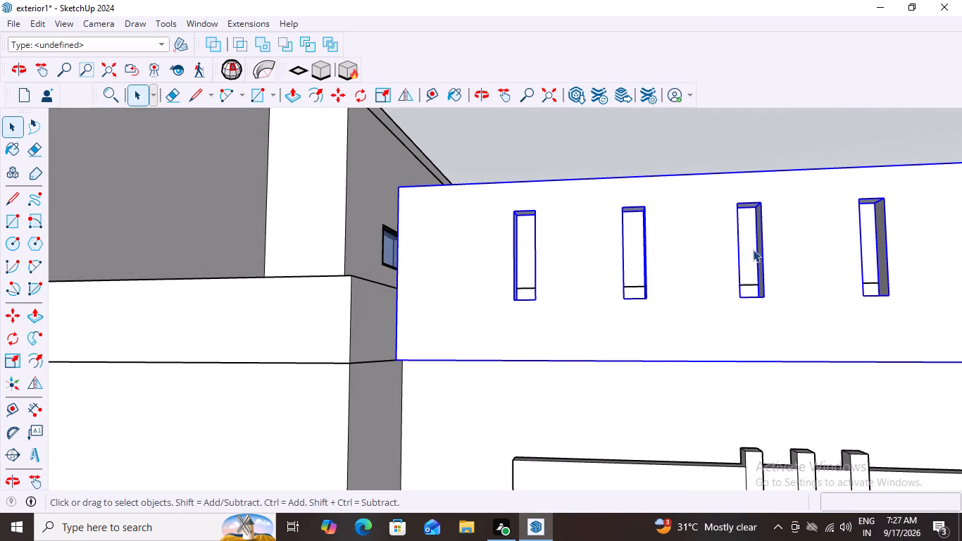
triple_click(749, 251)
click(749, 251)
double_click(747, 252)
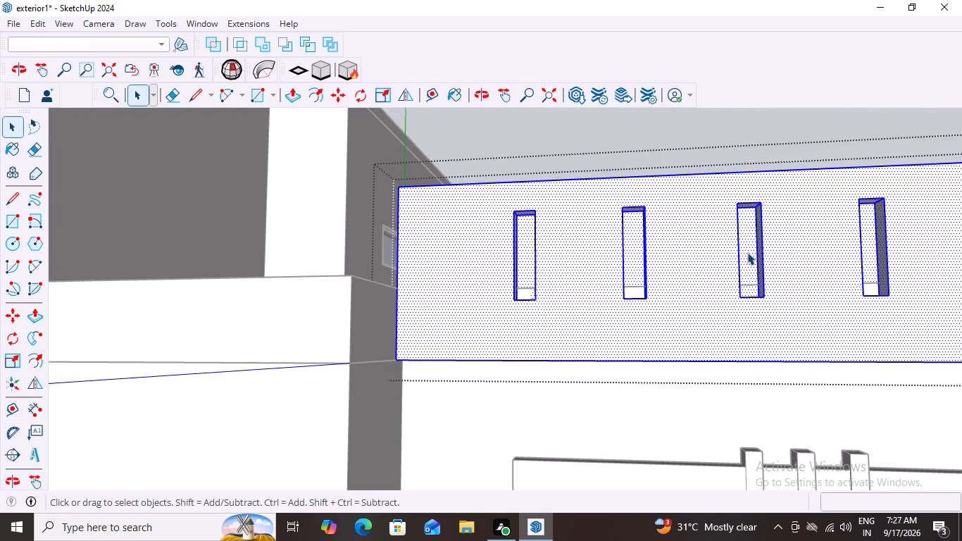
scroll(732, 266, down, 15)
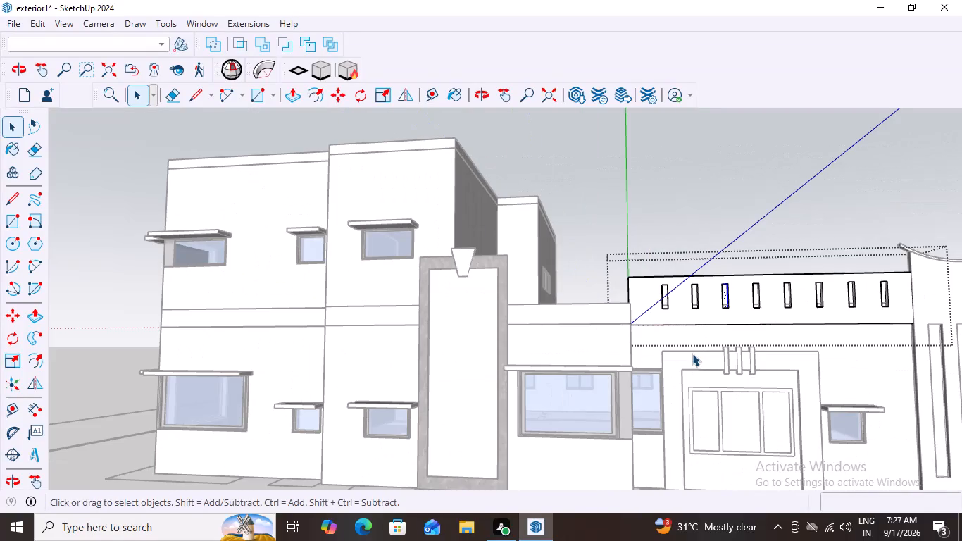
key(space)
scroll(688, 357, down, 4)
click(166, 216)
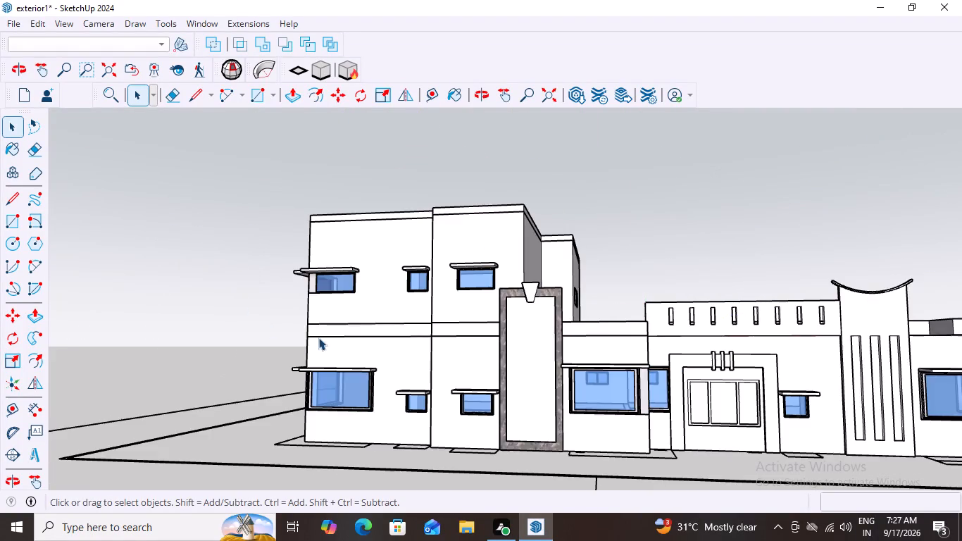
Raise the slotted parapet group by its bottom corner about 387 mm along the curved-top feature wall's edge.
scroll(342, 345, down, 4)
middle_drag(632, 349, 666, 464)
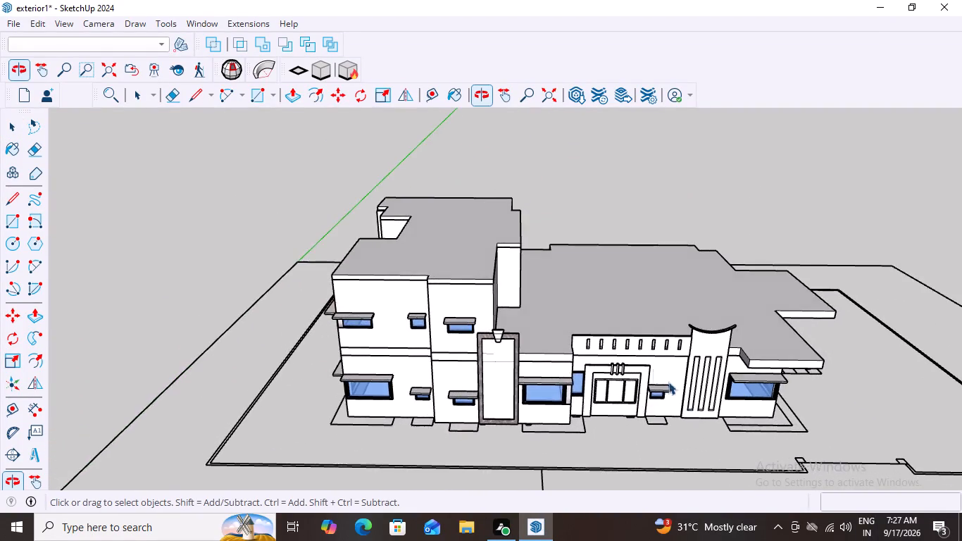
scroll(646, 365, up, 16)
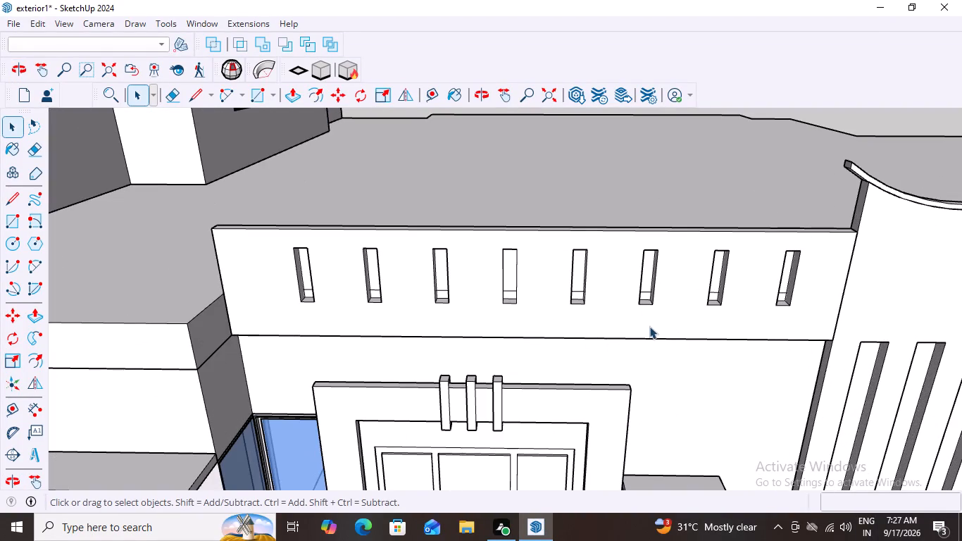
middle_drag(642, 293, 137, 336)
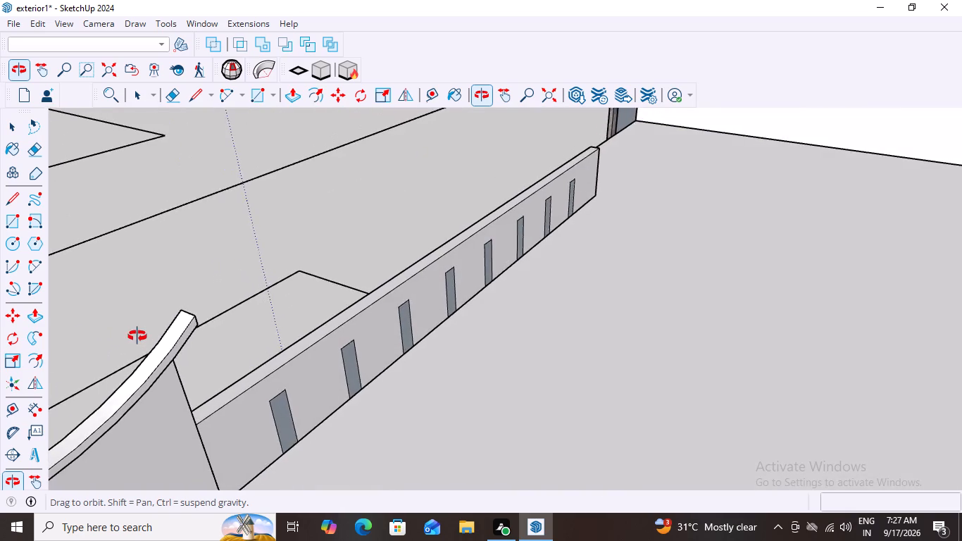
middle_drag(137, 336, 201, 312)
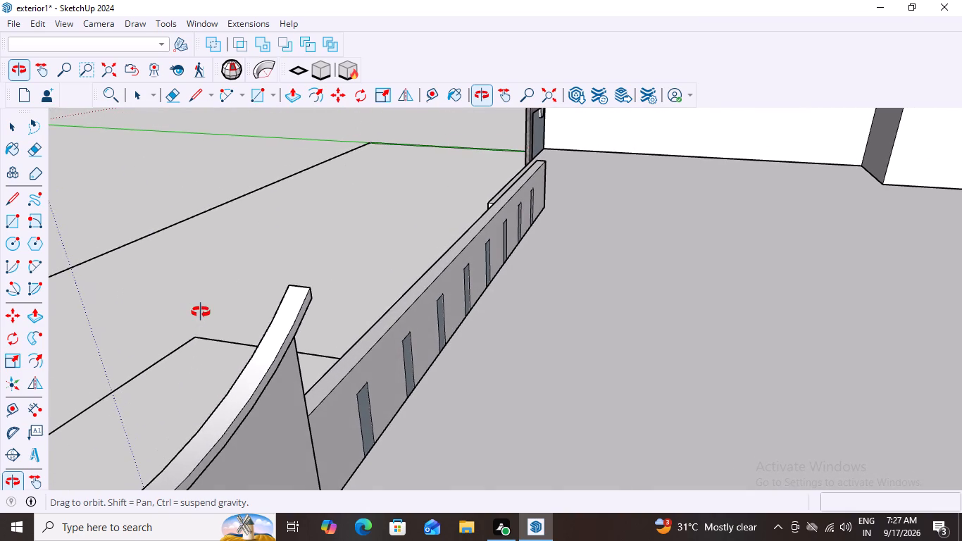
middle_drag(201, 312, 671, 306)
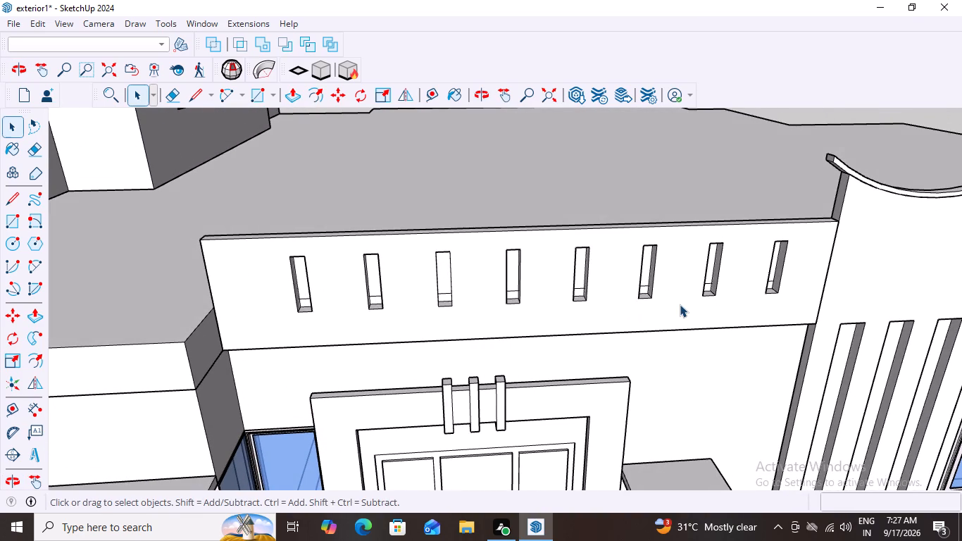
key(m)
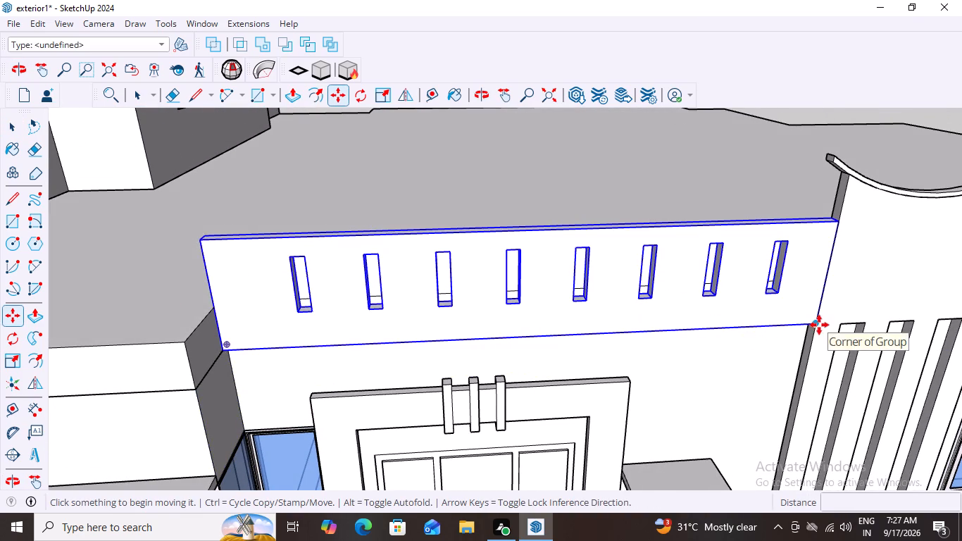
click(818, 324)
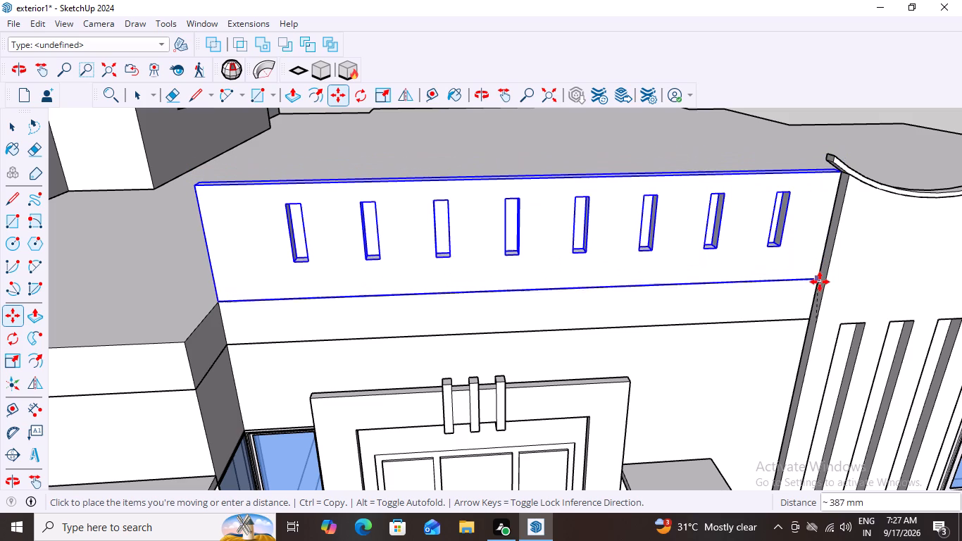
scroll(818, 280, up, 4)
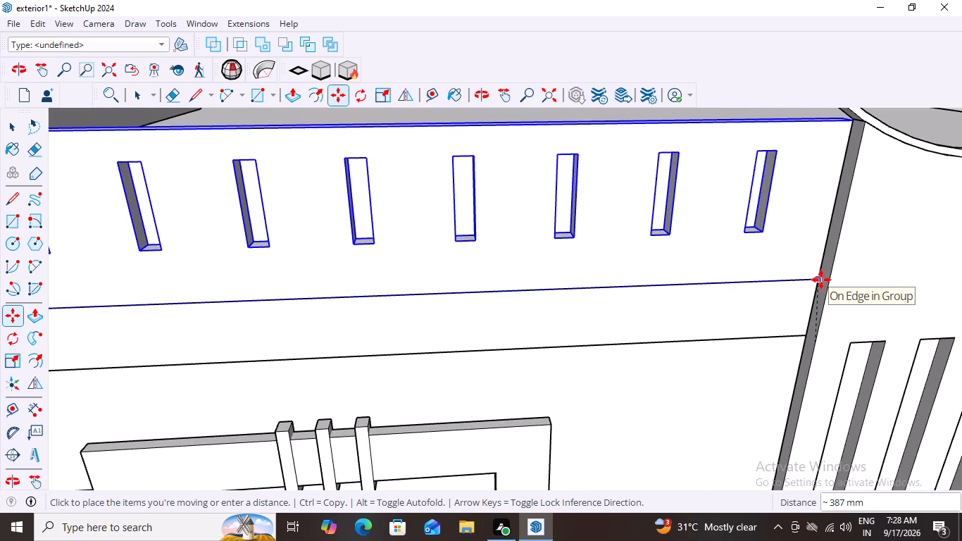
click(821, 280)
scroll(657, 366, down, 15)
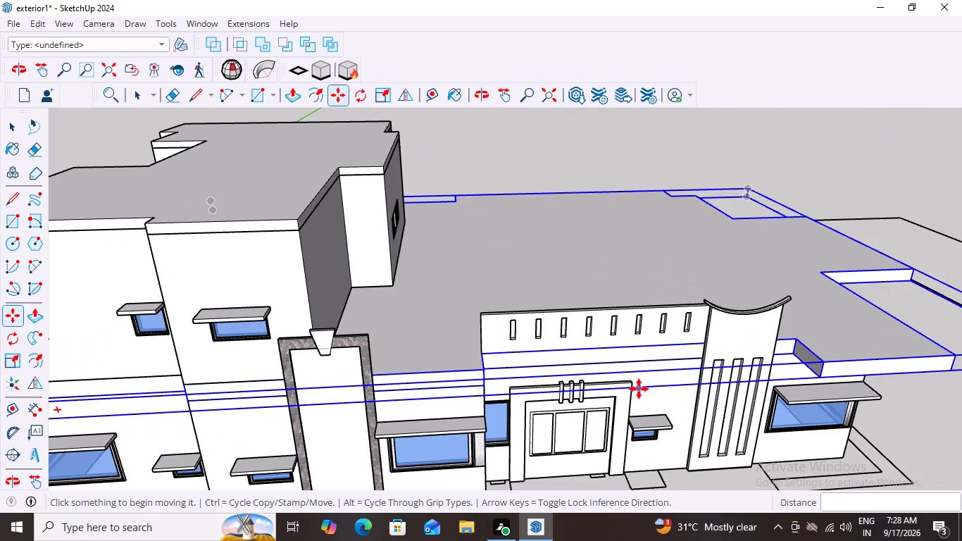
key(Escape)
click(556, 144)
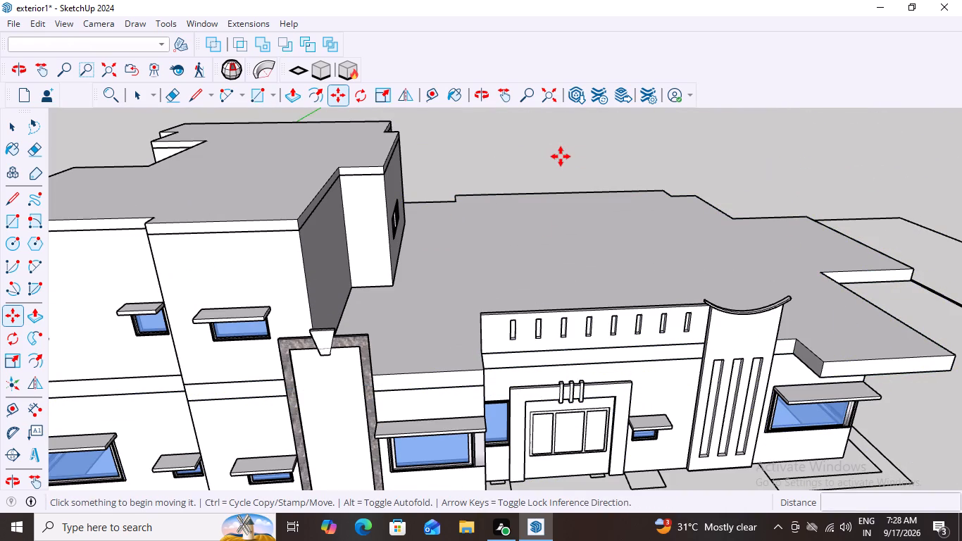
key(space)
key(space)
click(605, 166)
Examine the raised parapet on the house front and compare the facade with the flat front elevation drawing.
middle_drag(711, 361, 532, 285)
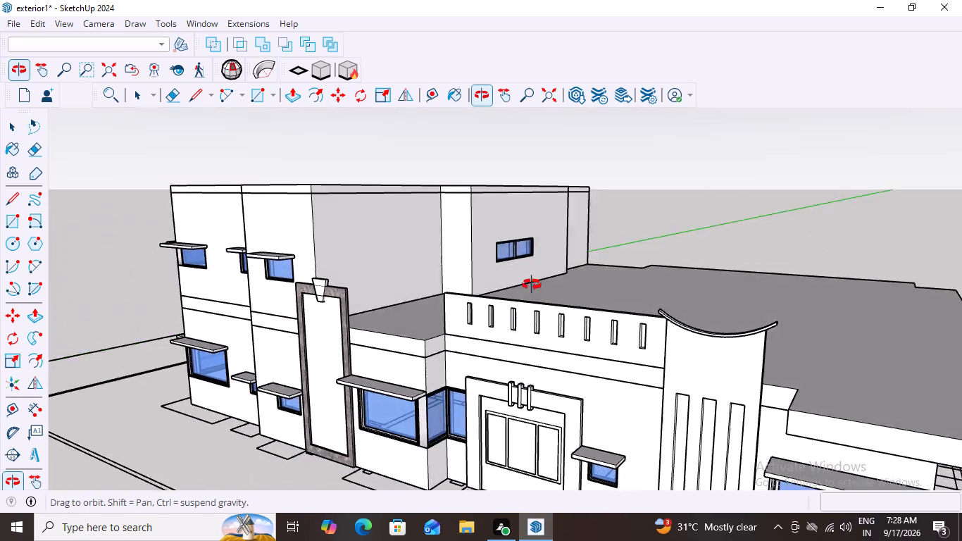
middle_drag(532, 285, 680, 206)
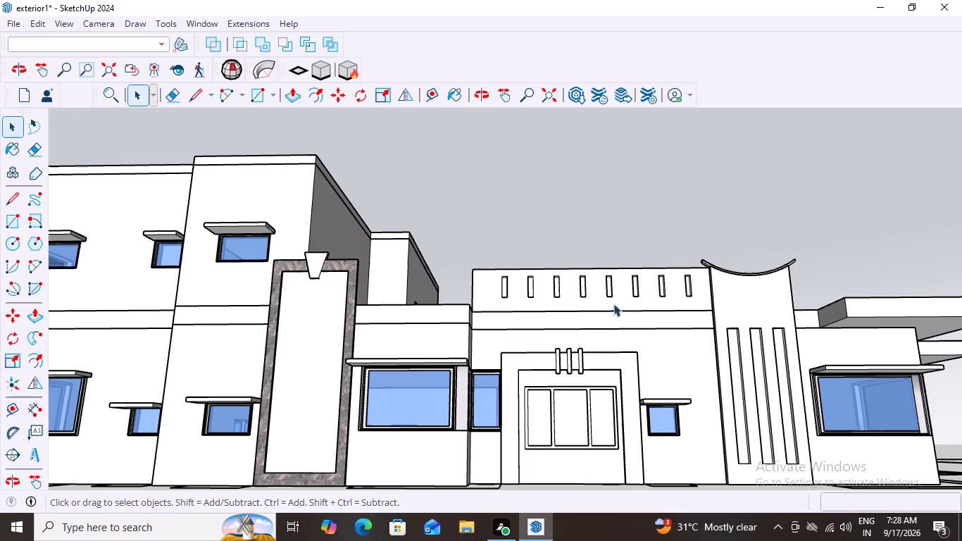
middle_drag(637, 302, 618, 387)
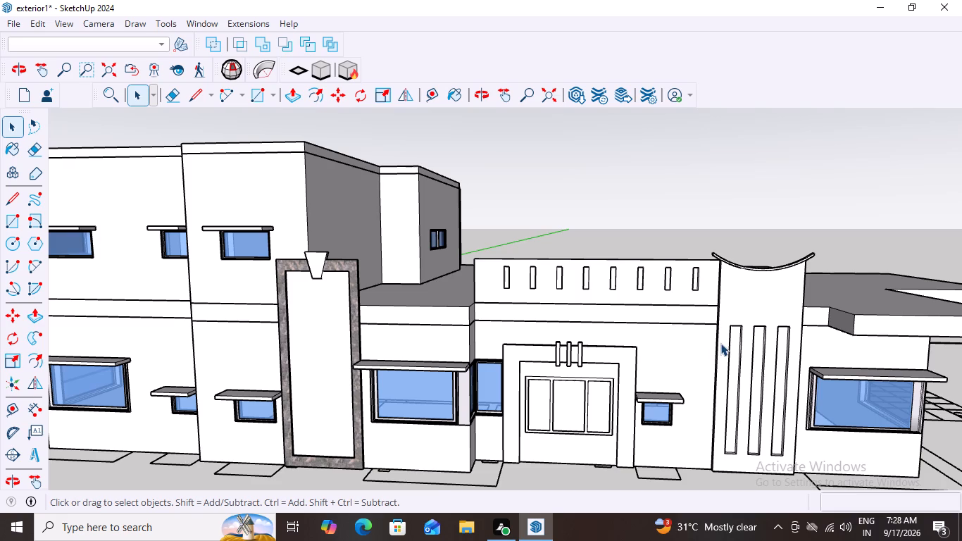
scroll(720, 343, down, 20)
scroll(720, 343, down, 6)
middle_drag(720, 343, 714, 346)
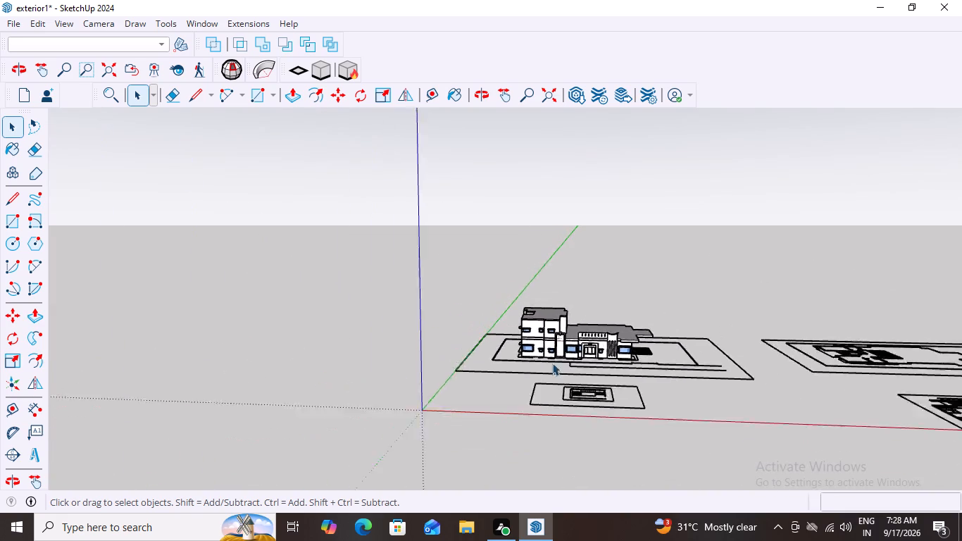
scroll(552, 363, down, 1)
scroll(890, 398, up, 20)
scroll(890, 398, up, 5)
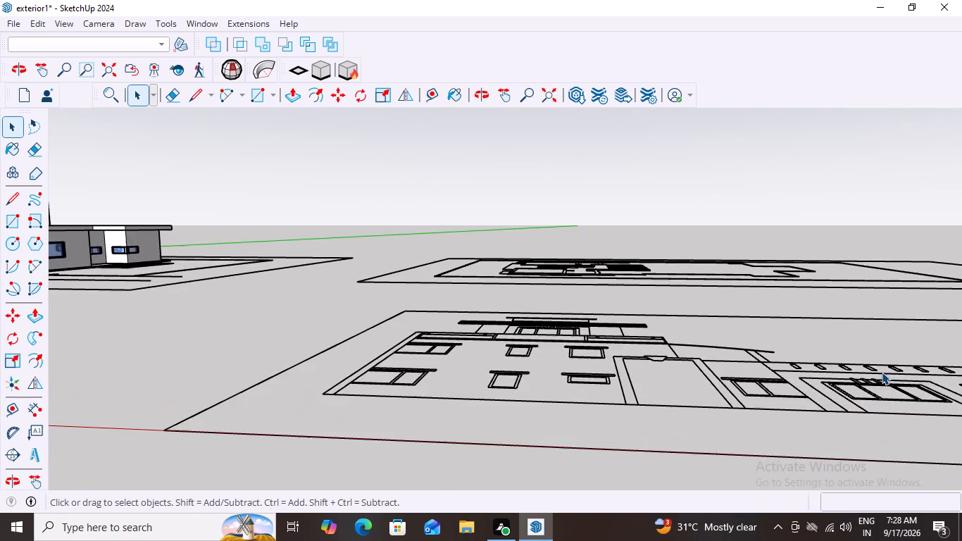
scroll(851, 386, down, 18)
middle_drag(840, 411, 832, 457)
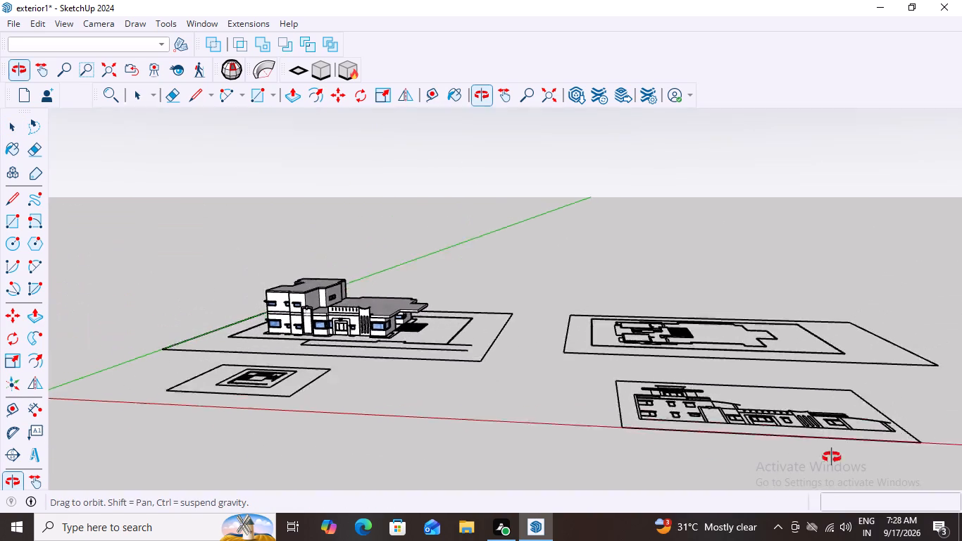
middle_drag(832, 457, 833, 449)
scroll(730, 466, up, 14)
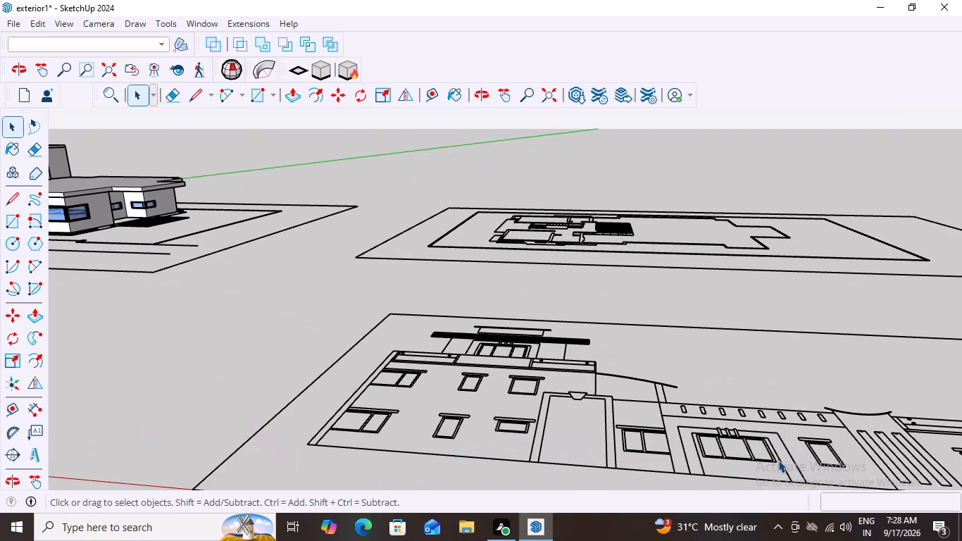
scroll(789, 445, down, 16)
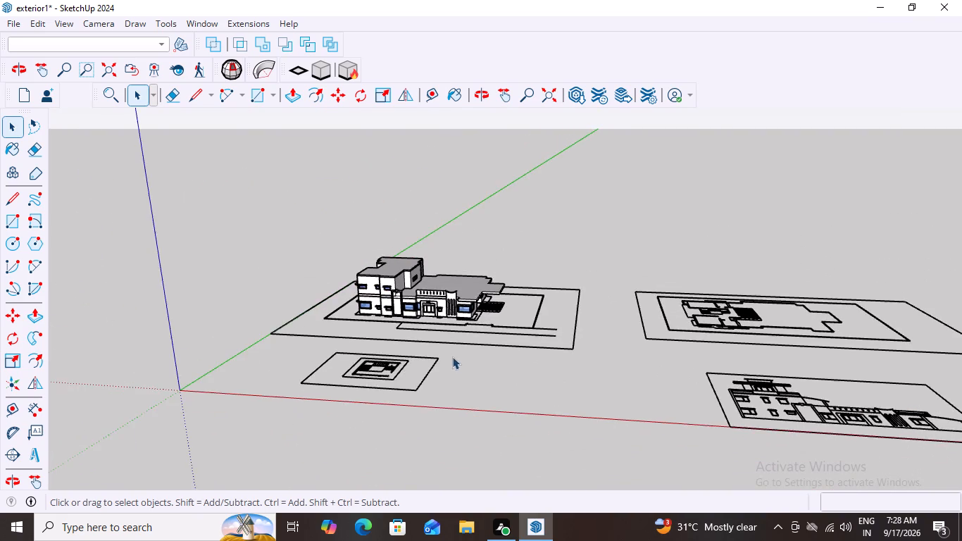
scroll(452, 356, up, 17)
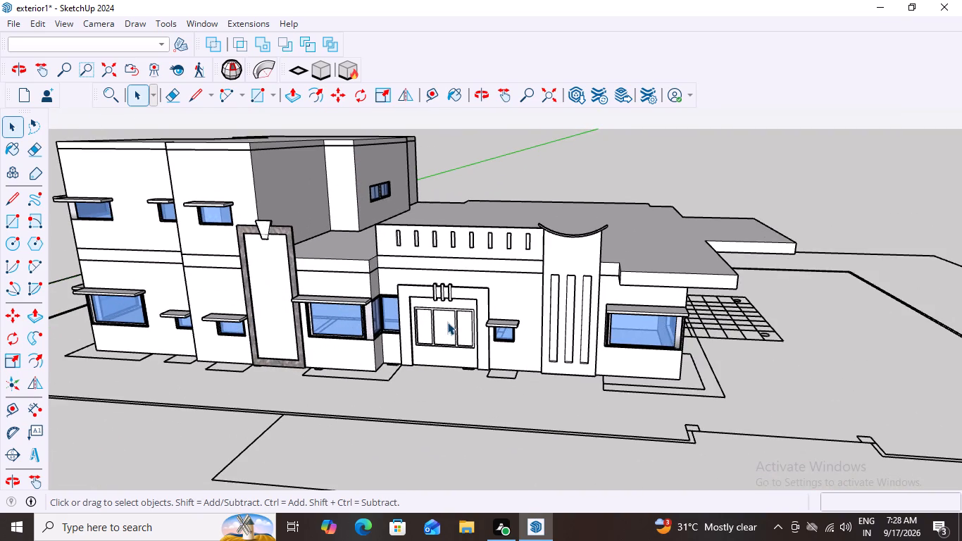
scroll(447, 322, down, 6)
middle_drag(482, 339, 558, 321)
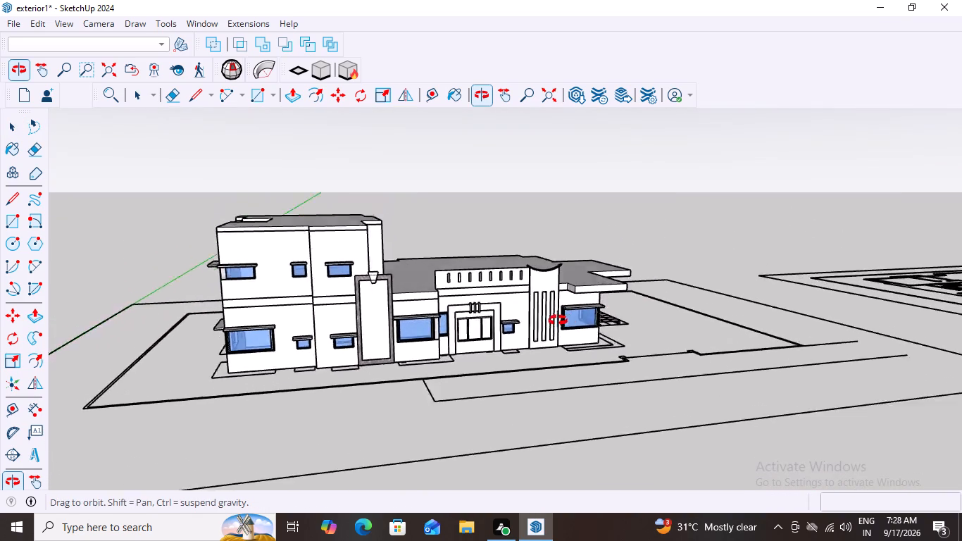
middle_drag(558, 321, 527, 320)
scroll(532, 323, down, 9)
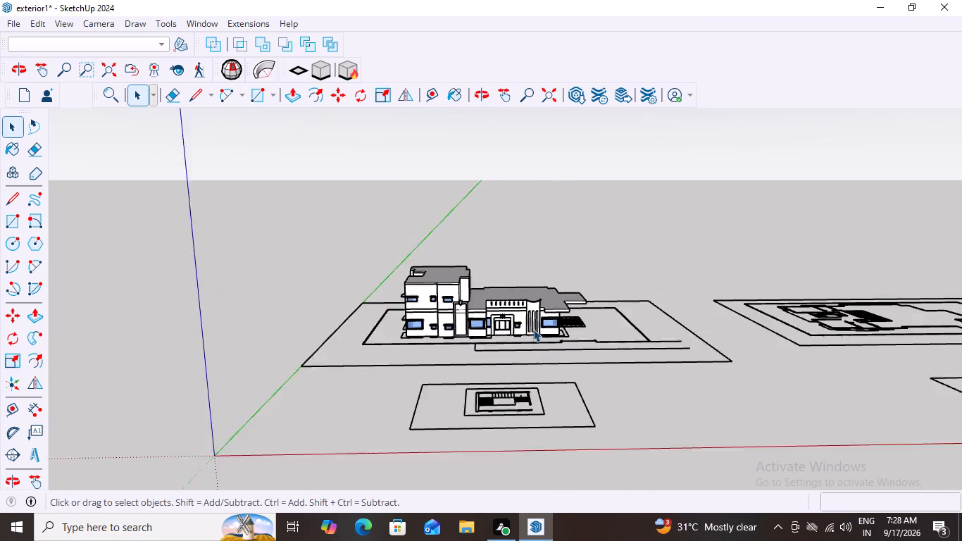
scroll(533, 329, down, 8)
scroll(530, 357, up, 17)
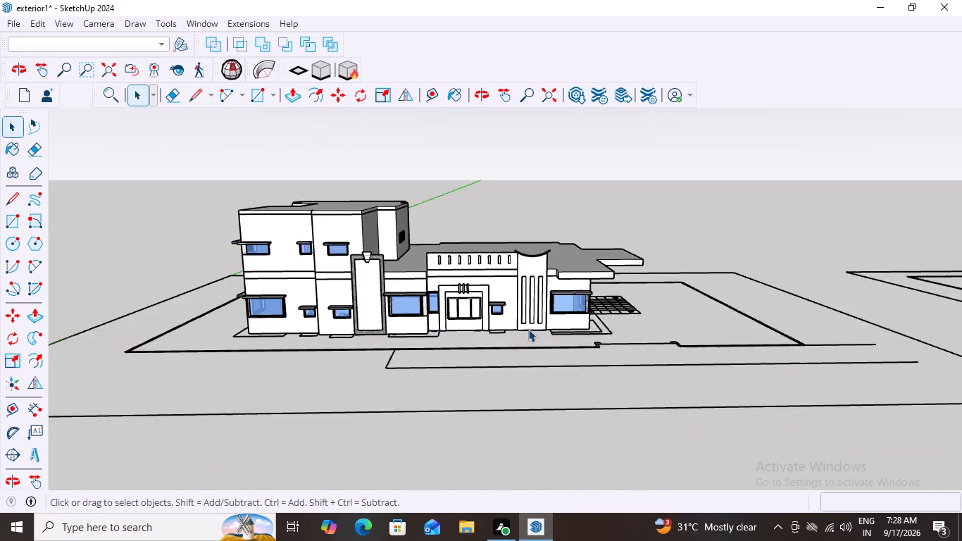
scroll(524, 327, down, 20)
scroll(524, 327, down, 2)
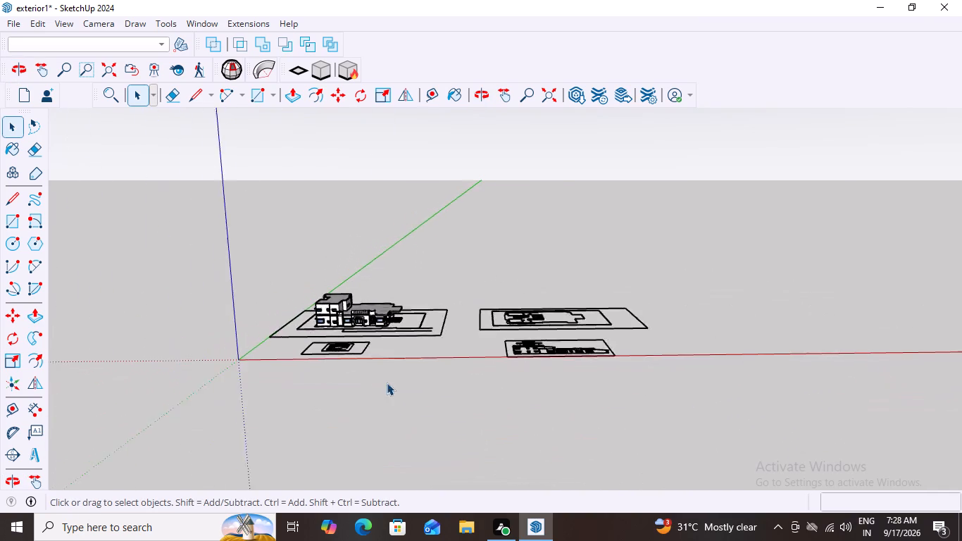
Examine the single-storey end of the flat front elevation and compare it with the 3D house front.
scroll(387, 383, down, 2)
scroll(592, 388, up, 20)
scroll(592, 388, up, 2)
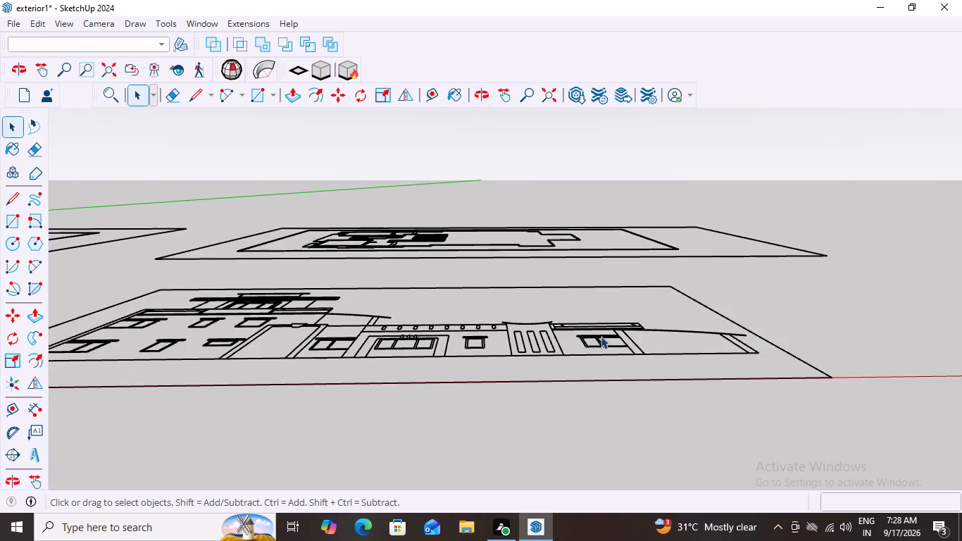
scroll(590, 353, up, 1)
middle_drag(590, 353, 599, 338)
scroll(589, 387, down, 9)
middle_drag(613, 373, 611, 427)
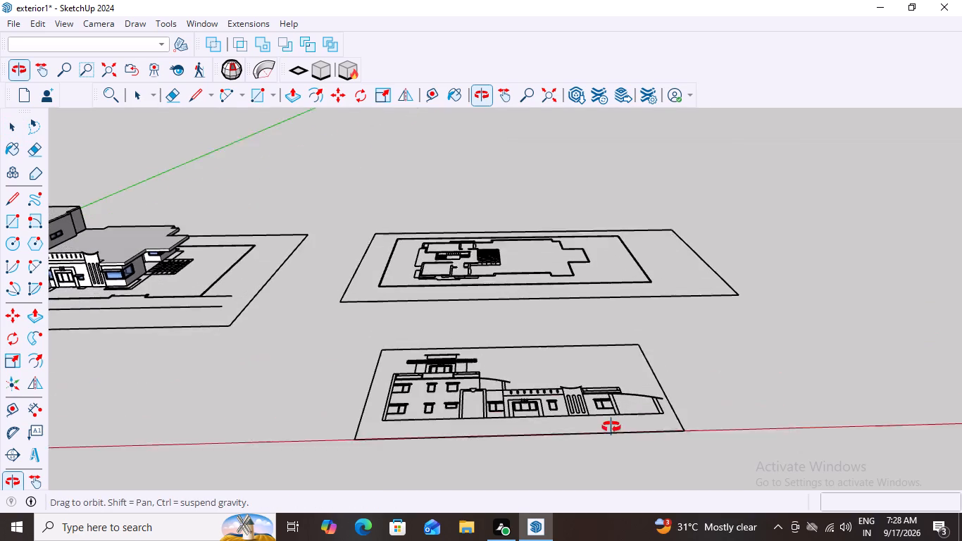
middle_drag(611, 427, 611, 433)
scroll(611, 436, up, 14)
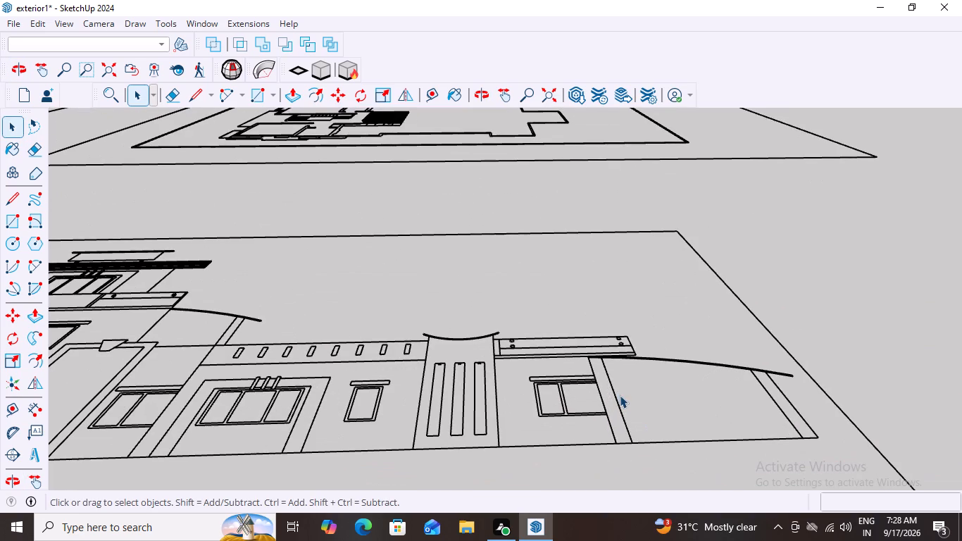
scroll(622, 390, down, 15)
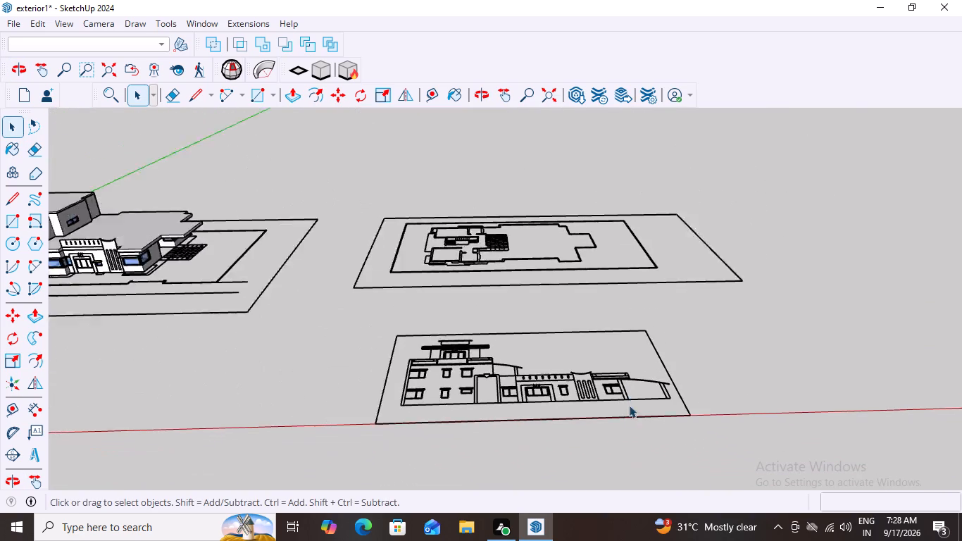
scroll(629, 405, down, 2)
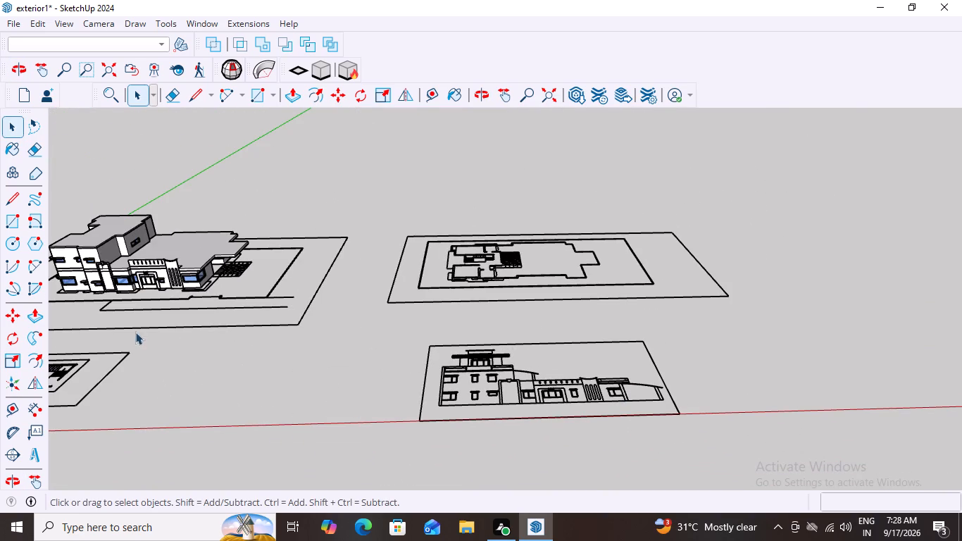
scroll(204, 296, up, 11)
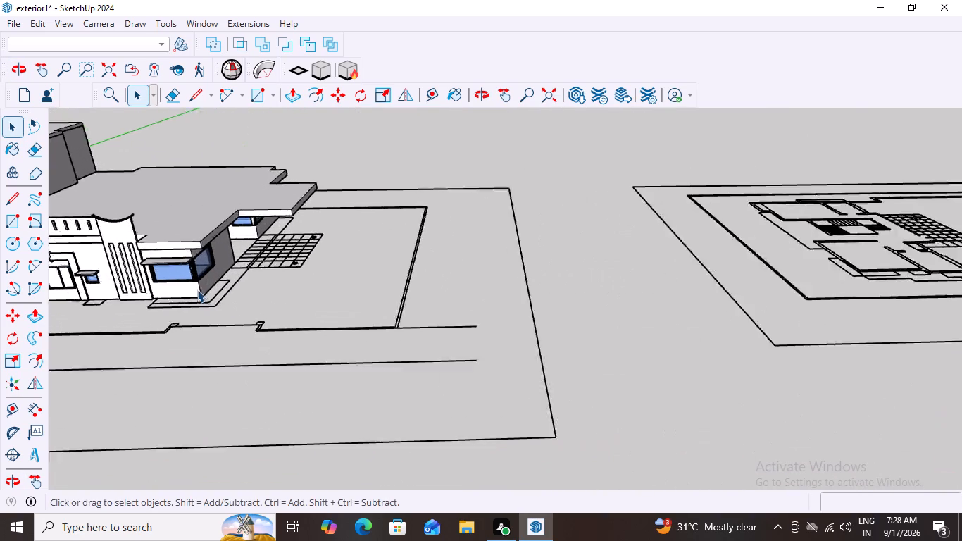
scroll(197, 290, up, 1)
scroll(197, 290, down, 10)
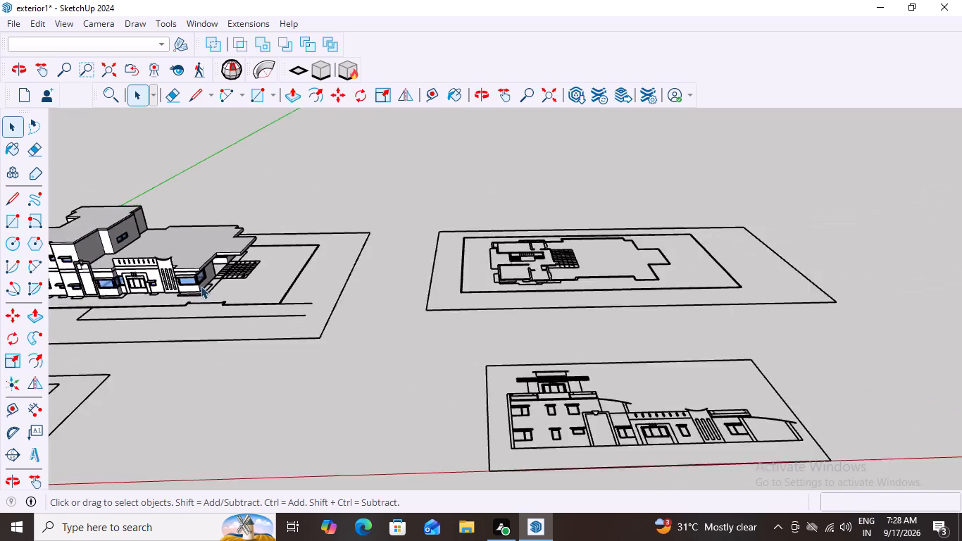
scroll(201, 286, down, 10)
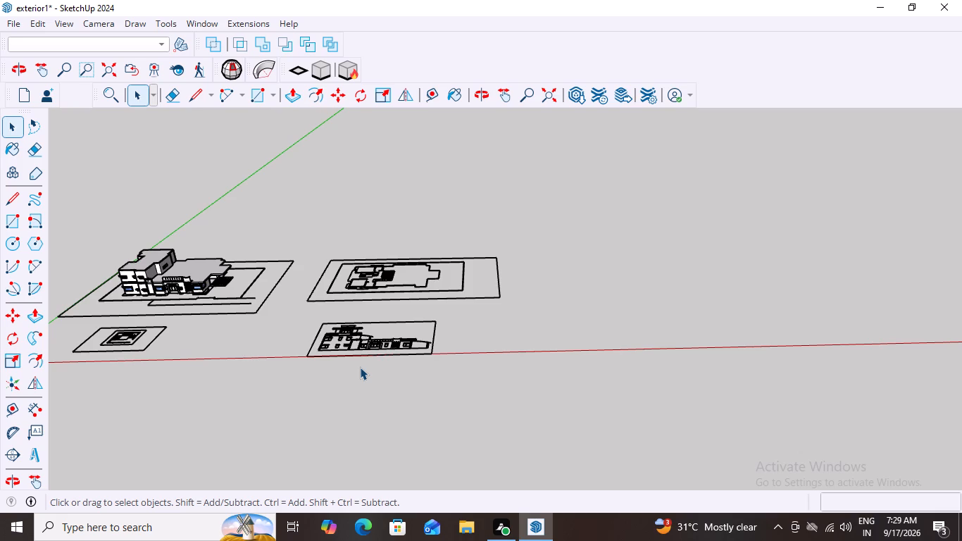
Examine the roof band with circles beside the curved-top feature wall and the curved canopy in the front elevation drawing.
scroll(399, 356, up, 9)
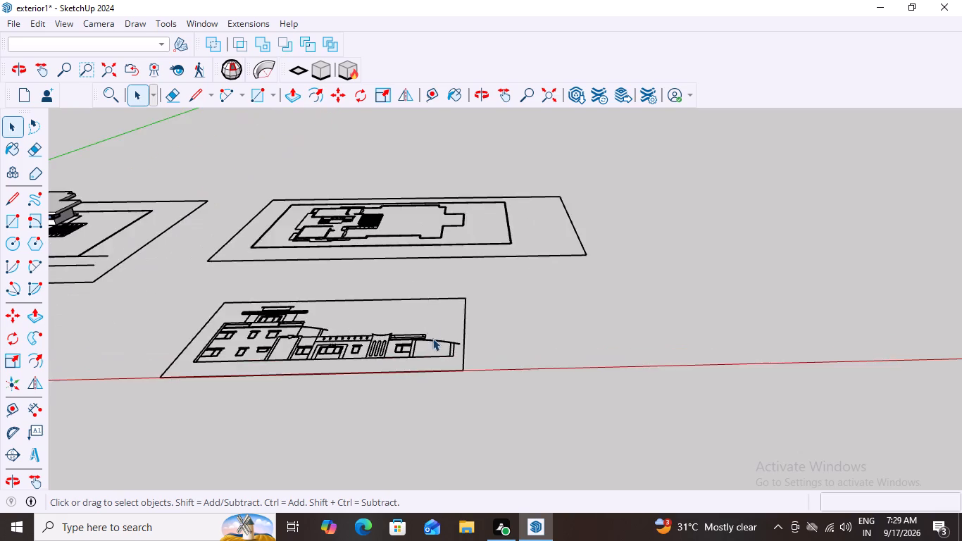
scroll(432, 338, up, 9)
scroll(516, 334, down, 10)
middle_drag(493, 368, 490, 379)
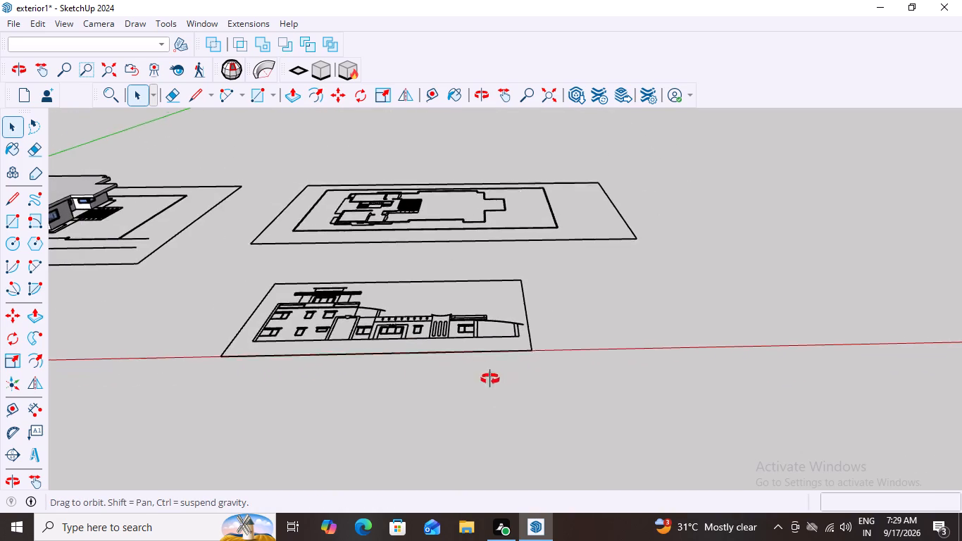
middle_drag(490, 379, 513, 445)
scroll(458, 384, up, 4)
scroll(498, 424, up, 8)
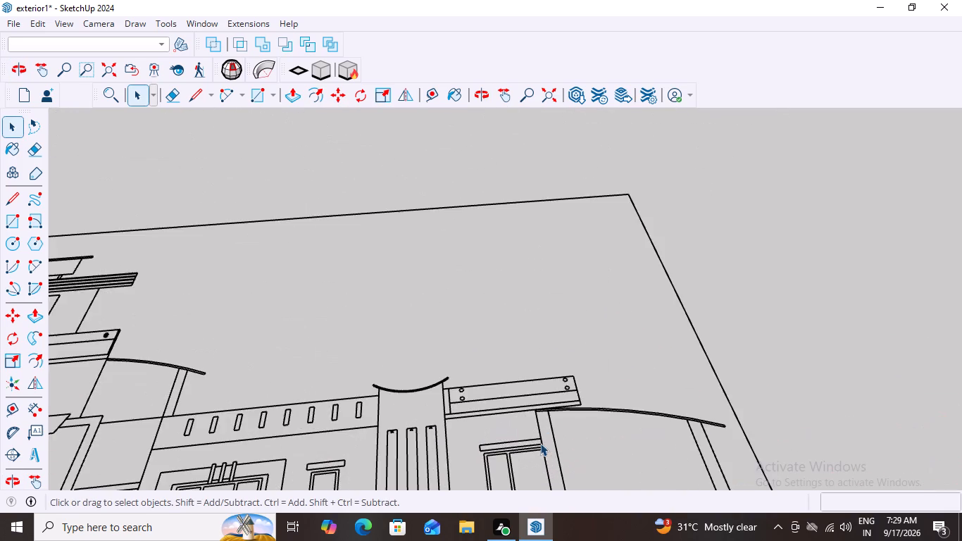
scroll(540, 443, up, 4)
middle_drag(482, 443, 458, 497)
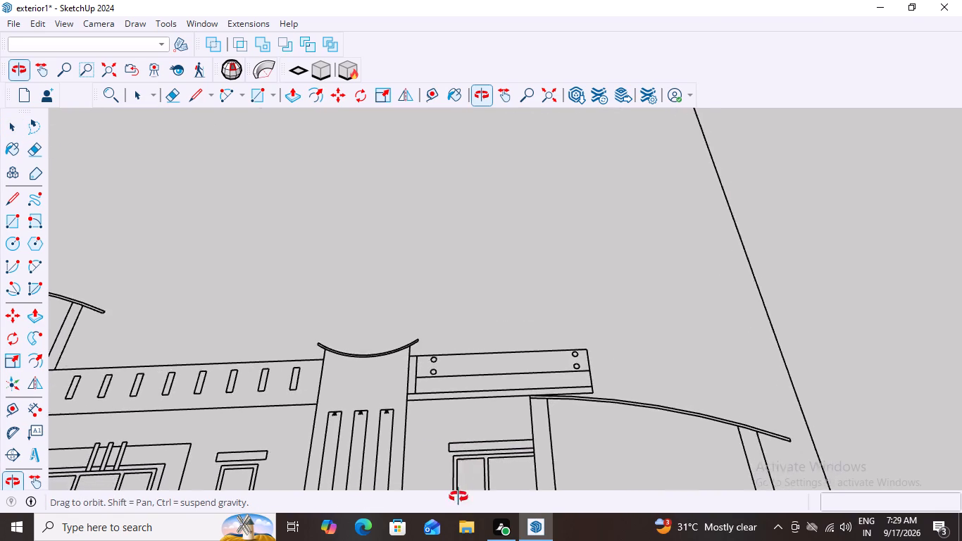
middle_drag(458, 497, 431, 540)
scroll(394, 393, up, 3)
middle_drag(418, 397, 432, 404)
scroll(428, 397, down, 17)
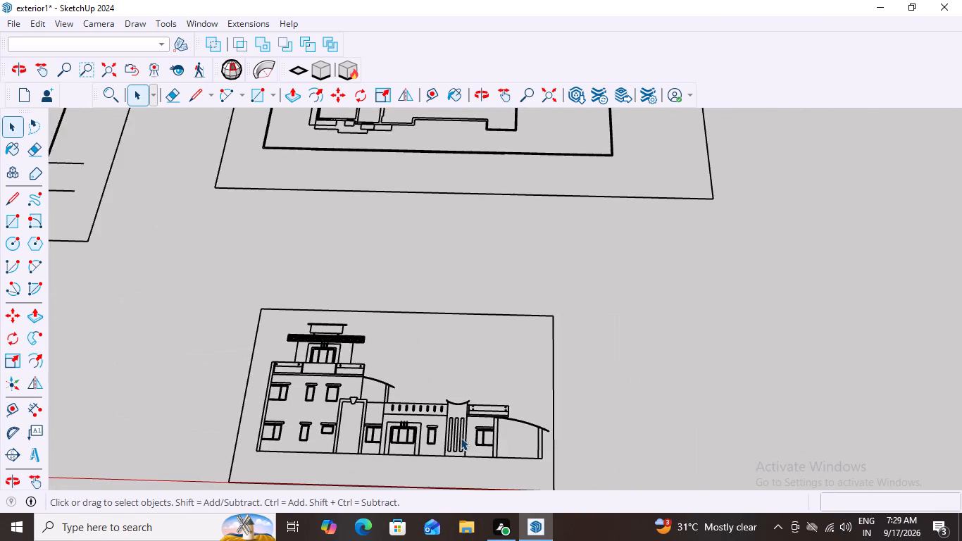
scroll(462, 437, up, 14)
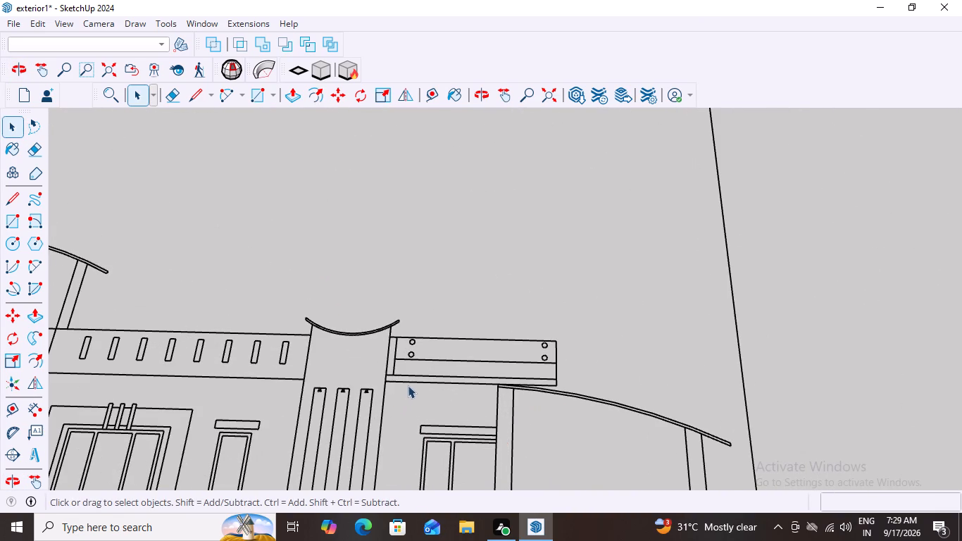
scroll(416, 380, up, 2)
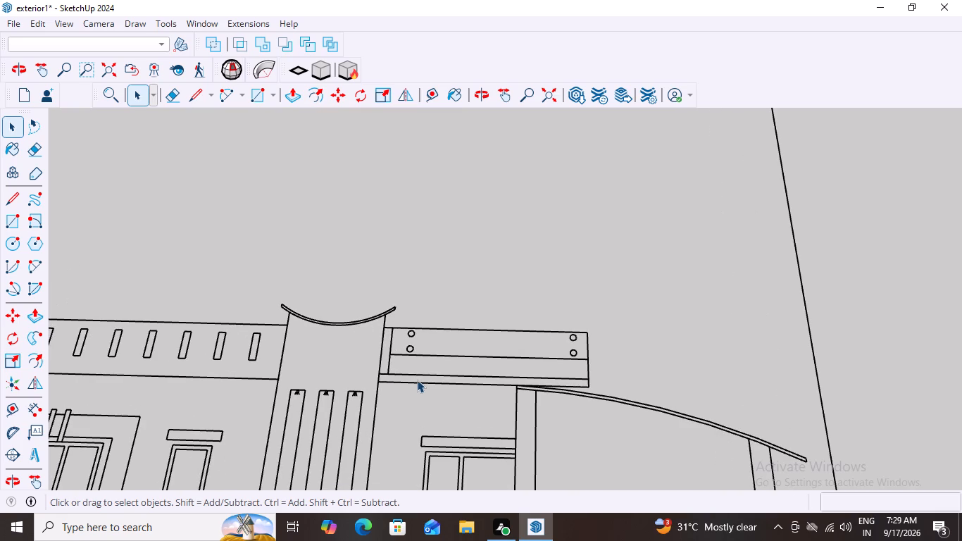
scroll(407, 392, up, 1)
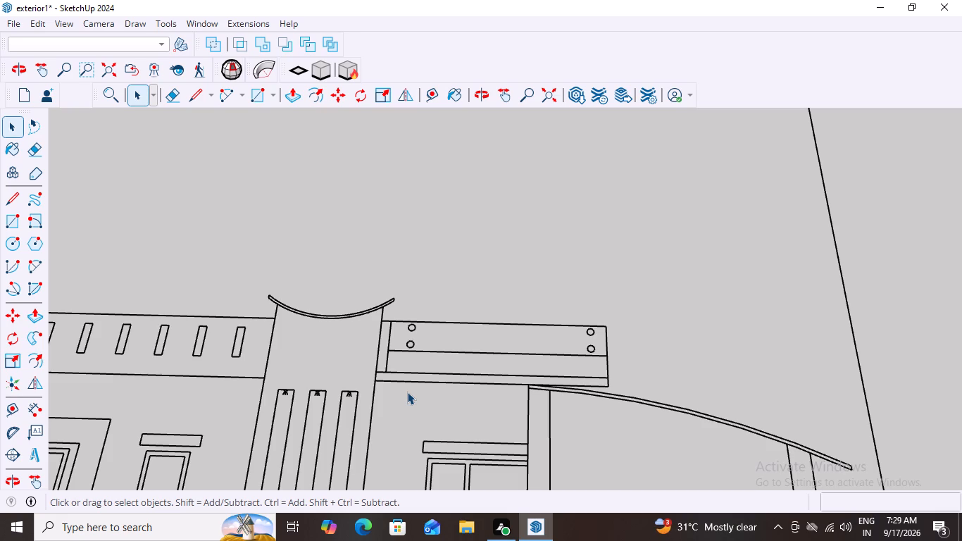
scroll(407, 392, down, 7)
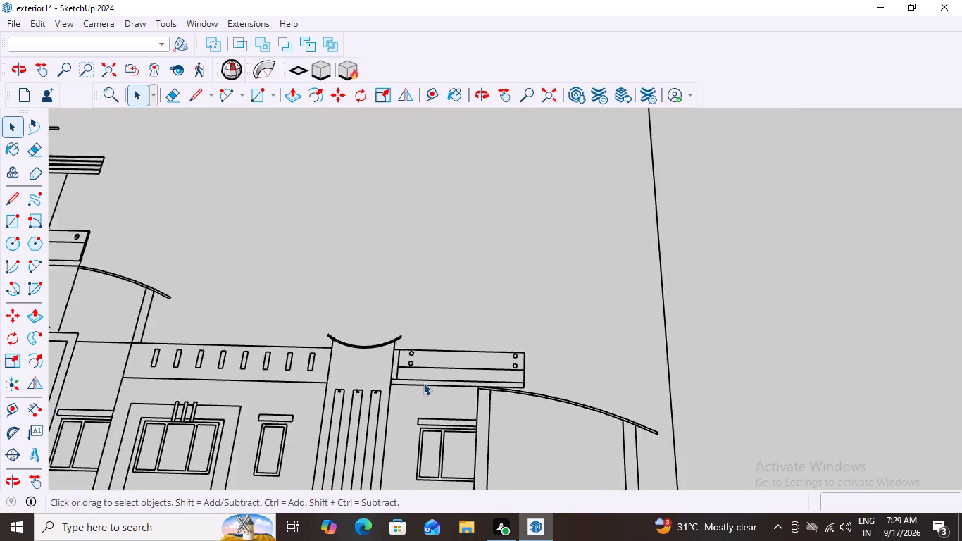
scroll(423, 383, down, 13)
scroll(353, 330, down, 11)
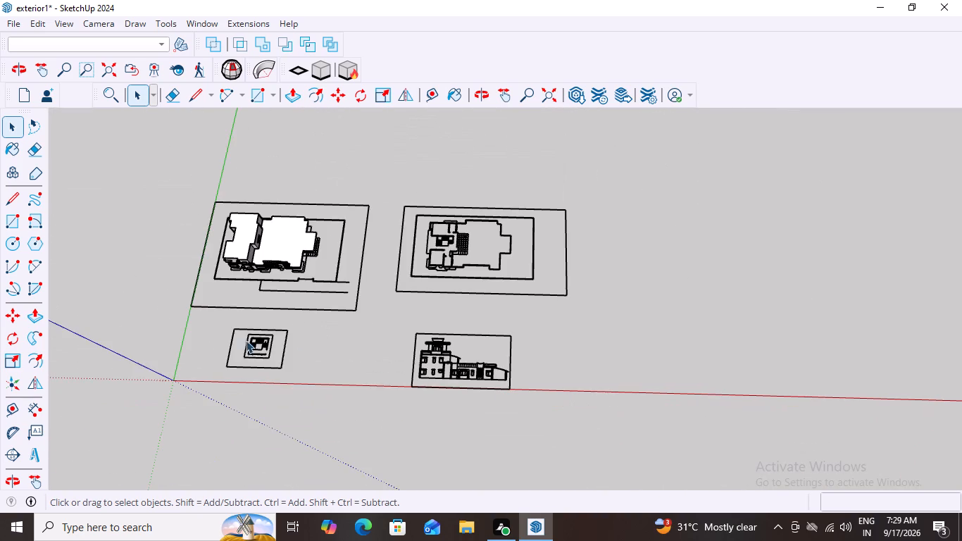
Inspect the 3D house front around the curved-top feature wall, the corner window and the adjoining roof edge.
scroll(296, 258, up, 12)
middle_drag(323, 223, 360, 151)
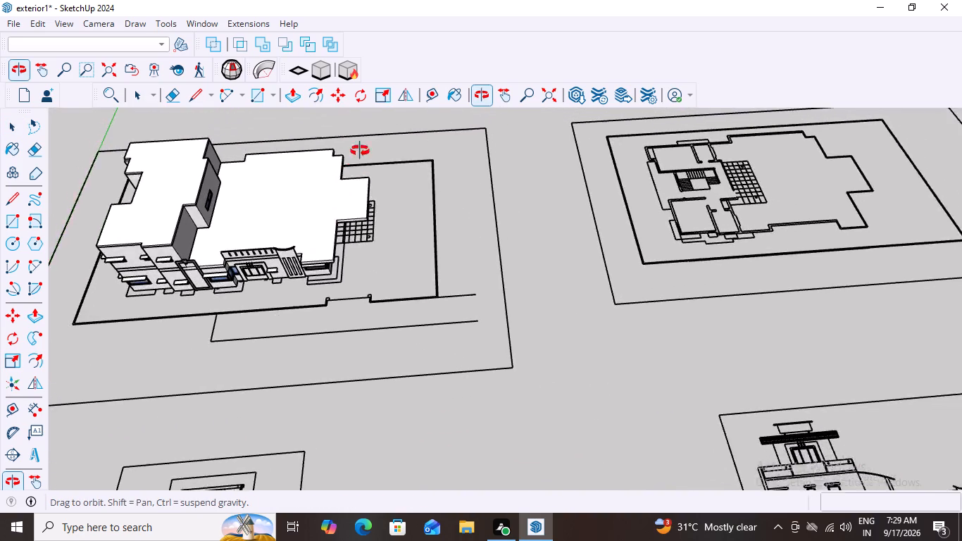
middle_drag(360, 151, 382, 116)
scroll(299, 290, up, 5)
middle_drag(313, 242, 330, 199)
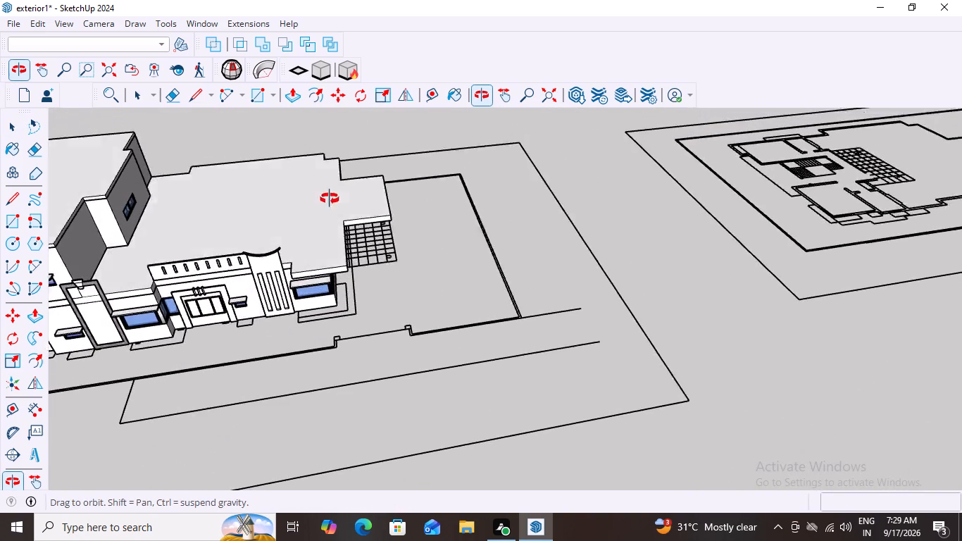
middle_drag(330, 199, 365, 144)
scroll(262, 280, up, 7)
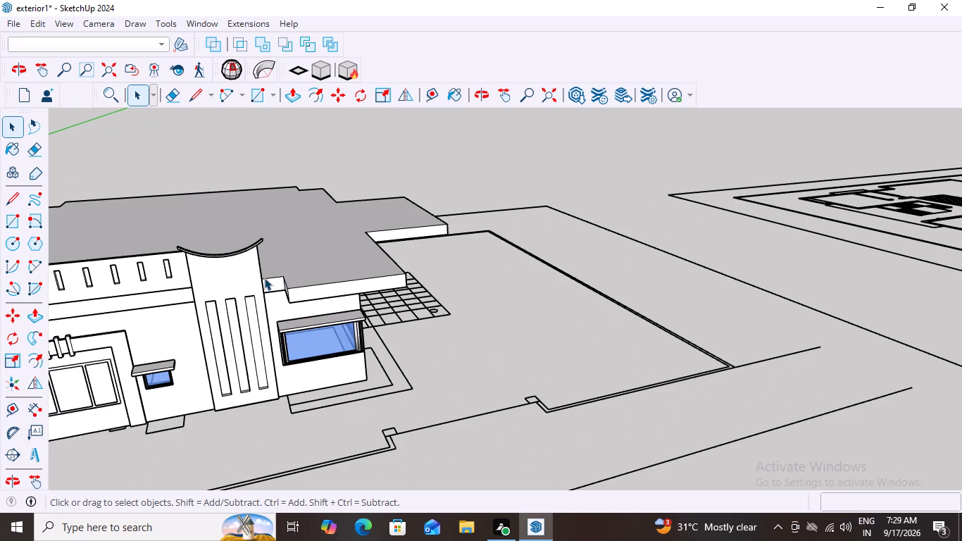
middle_drag(300, 292, 156, 315)
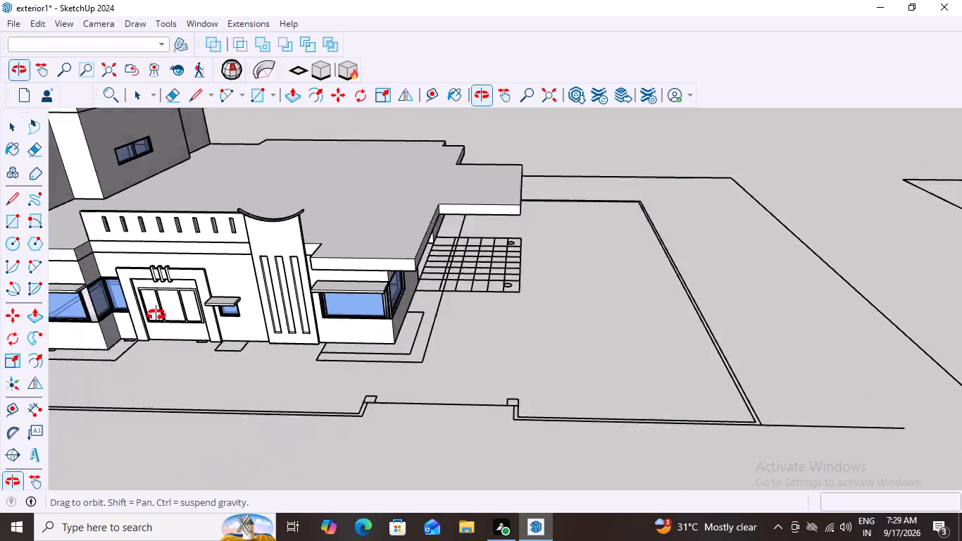
middle_drag(156, 315, 311, 312)
middle_drag(284, 325, 273, 268)
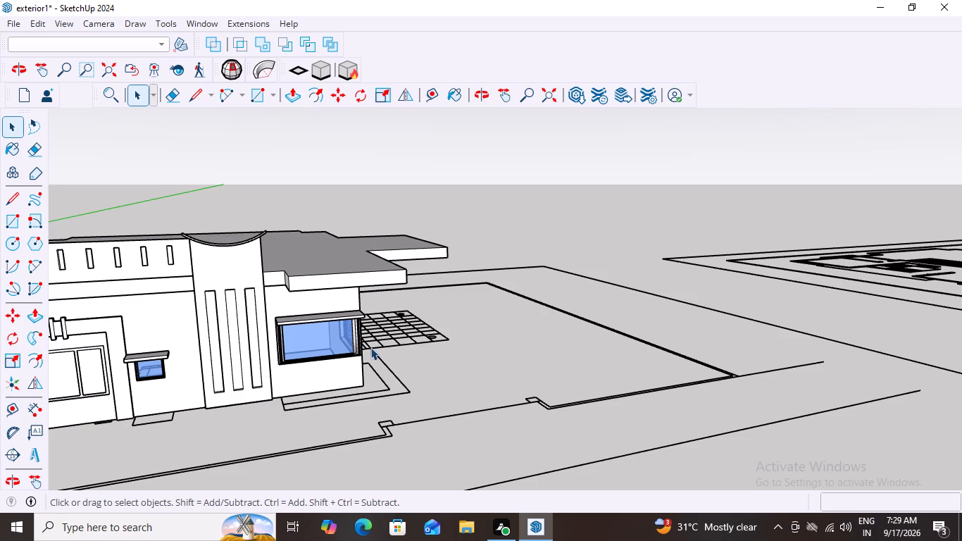
key(Escape)
scroll(370, 334, down, 7)
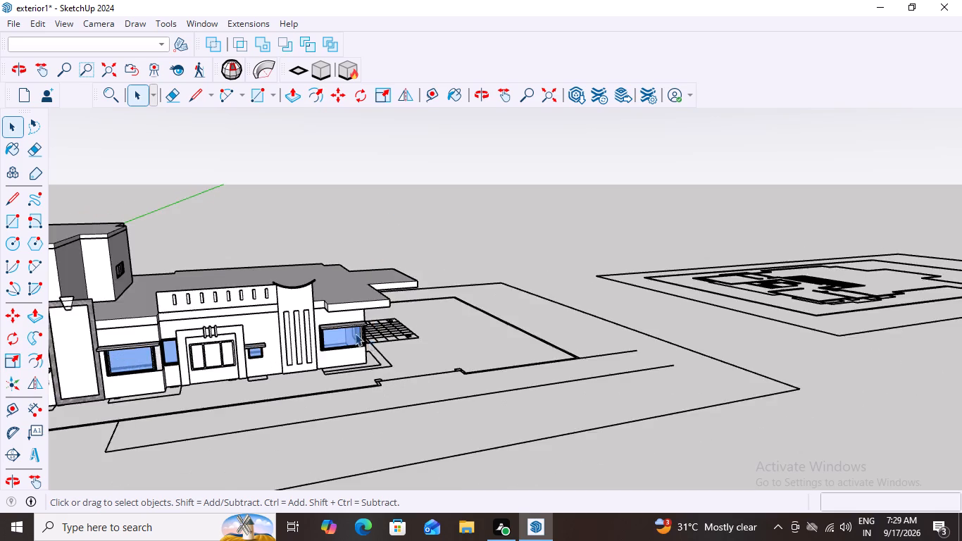
scroll(355, 333, down, 18)
Trace the short end edge of the curved canopy, about 51 mm long, above the inner post in the front elevation drawing.
scroll(604, 392, up, 10)
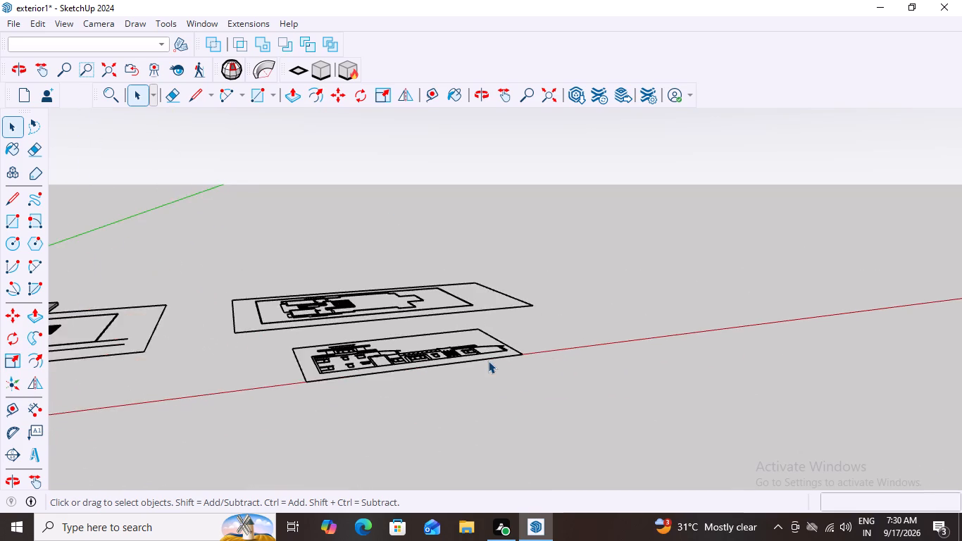
scroll(488, 361, up, 3)
middle_drag(491, 360, 437, 506)
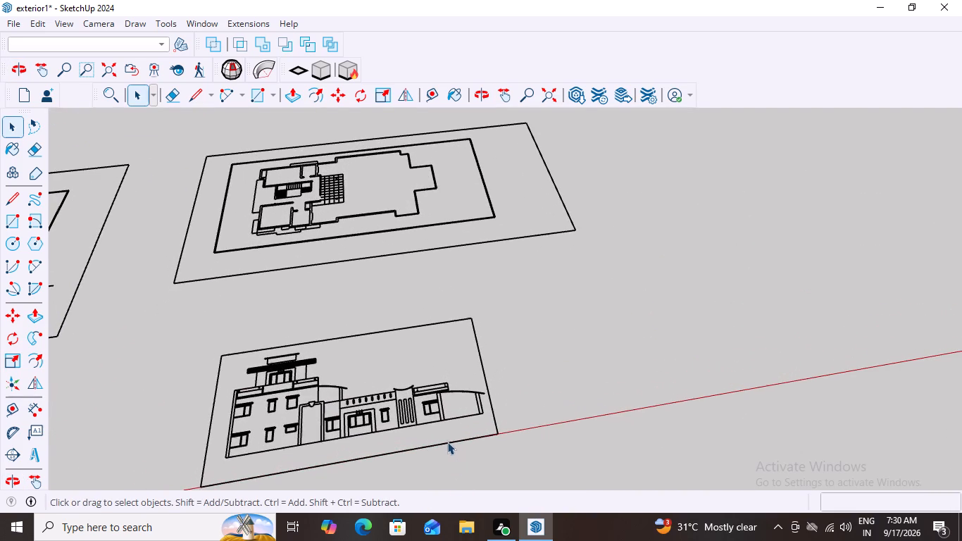
scroll(447, 437, up, 11)
middle_drag(577, 397, 551, 480)
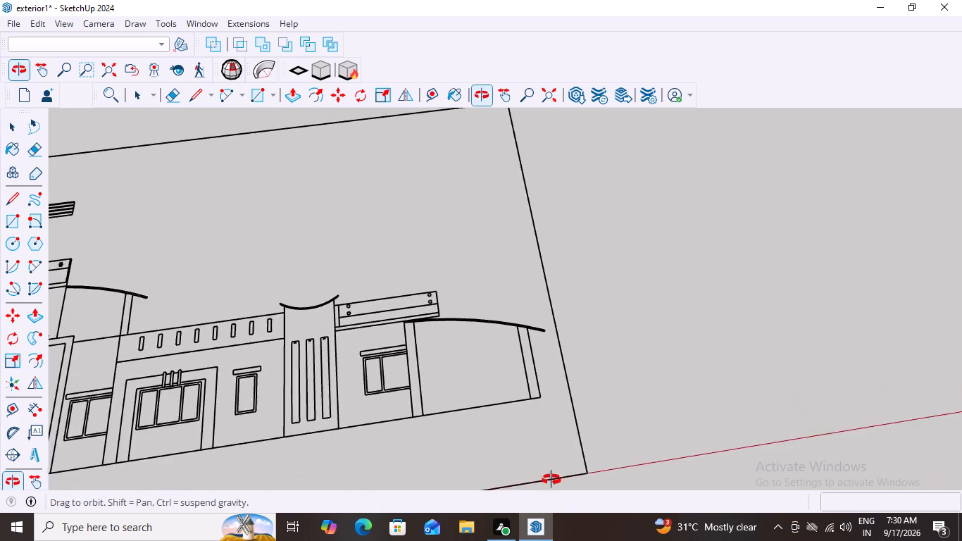
middle_drag(551, 480, 521, 497)
scroll(520, 311, up, 9)
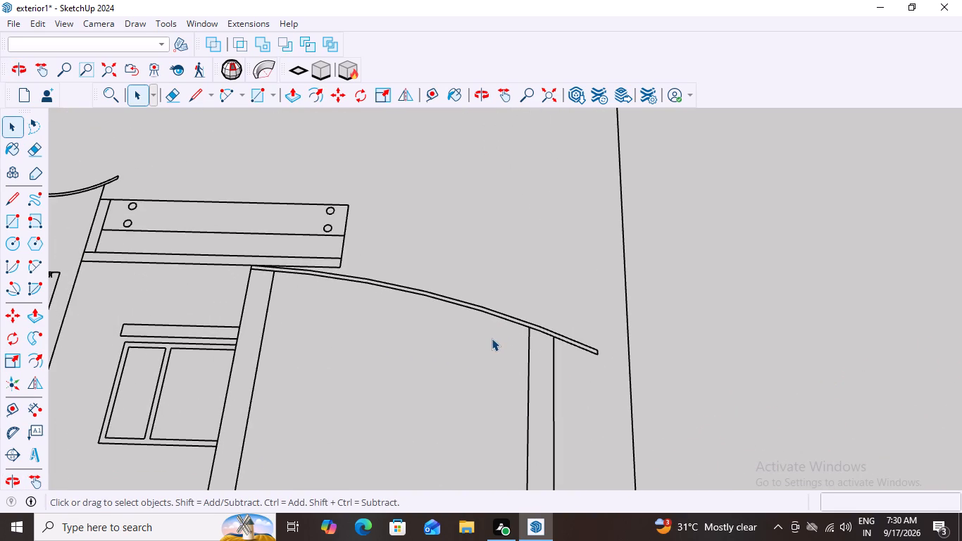
scroll(239, 275, up, 2)
middle_drag(320, 338, 329, 342)
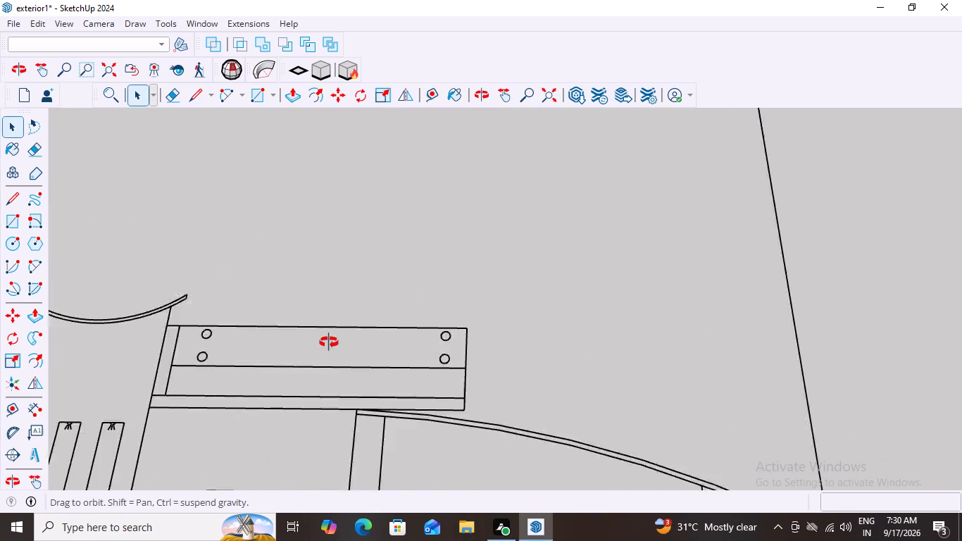
middle_drag(329, 342, 332, 340)
scroll(327, 317, down, 16)
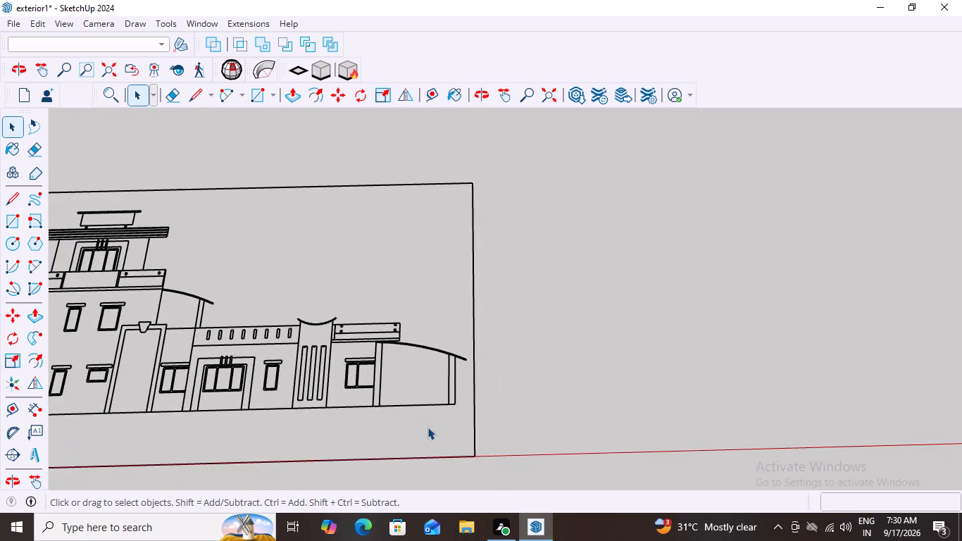
scroll(431, 418, up, 13)
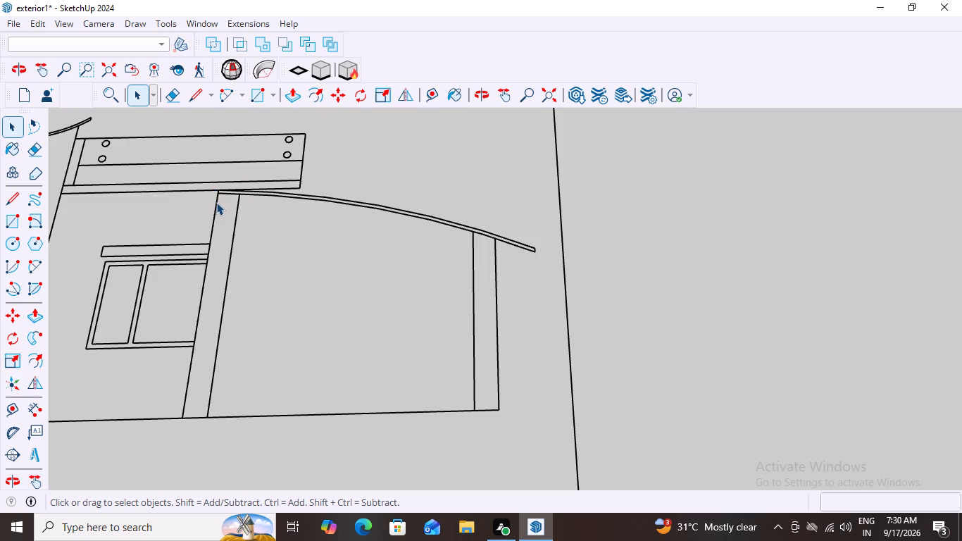
scroll(220, 182, up, 9)
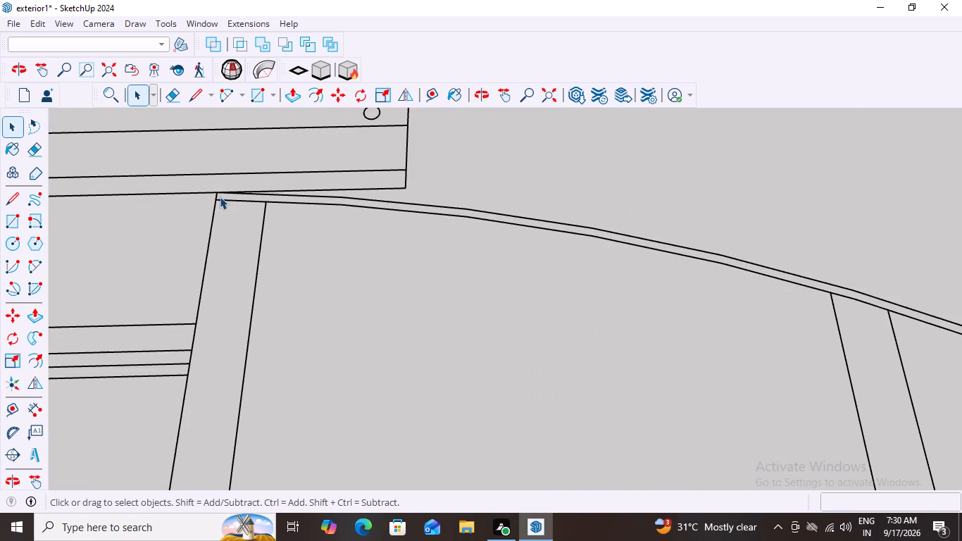
key(l)
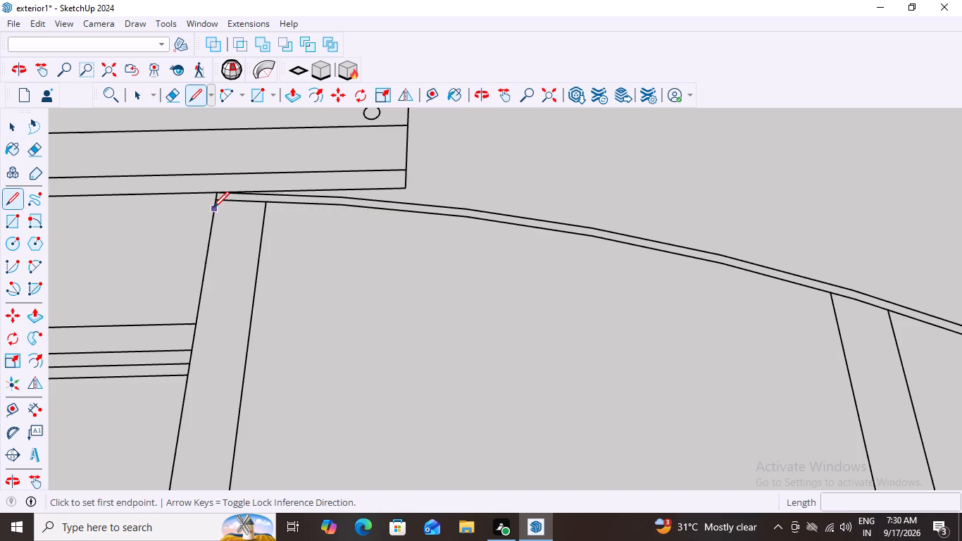
click(215, 203)
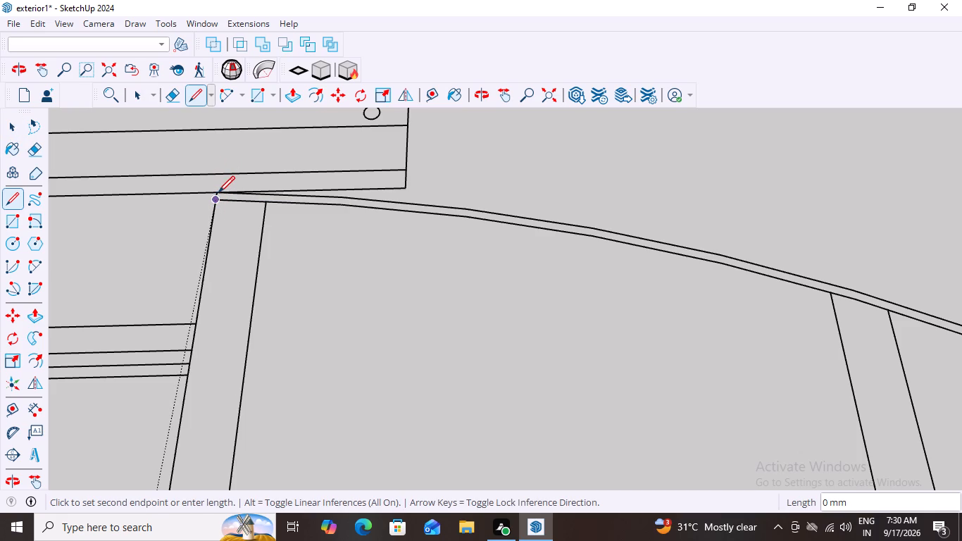
scroll(214, 197, up, 9)
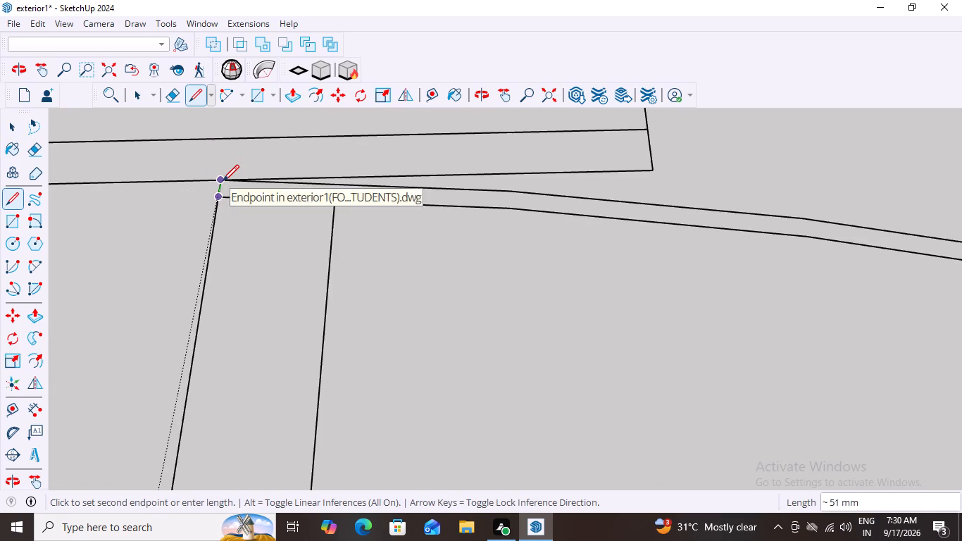
click(222, 181)
Trace the canopy's upper curve with an arc between its two ends, about 4537 mm across with a bulge of about 214 mm.
key(a)
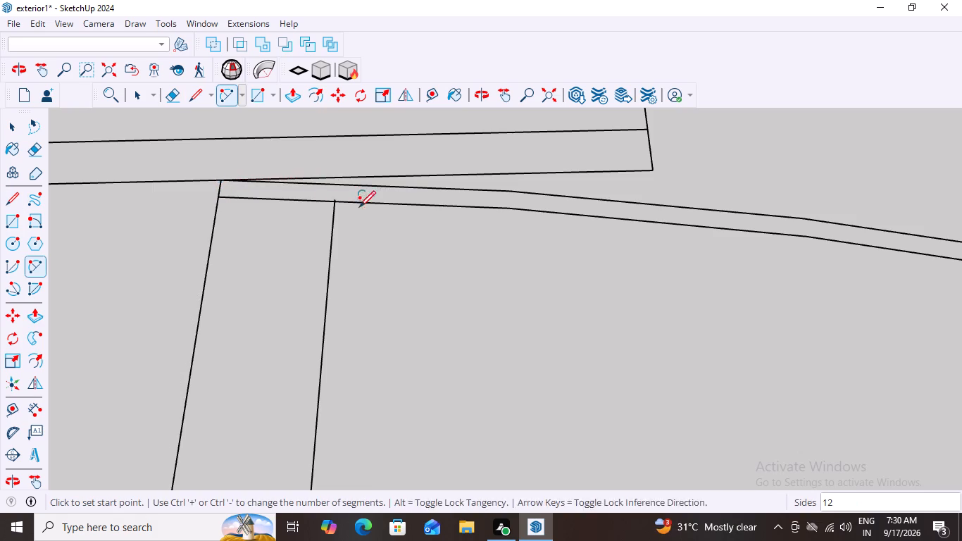
scroll(371, 215, down, 5)
scroll(354, 247, down, 16)
scroll(540, 358, up, 5)
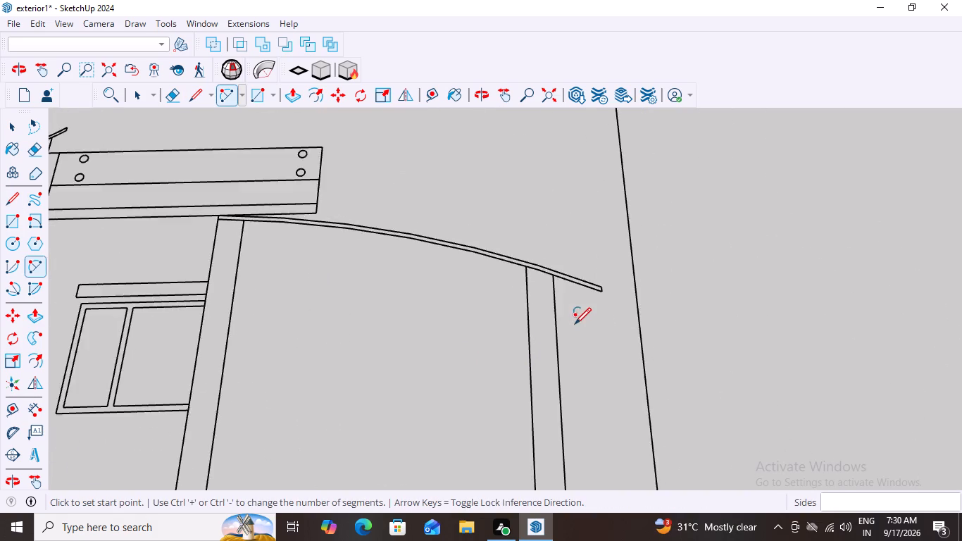
scroll(575, 324, up, 7)
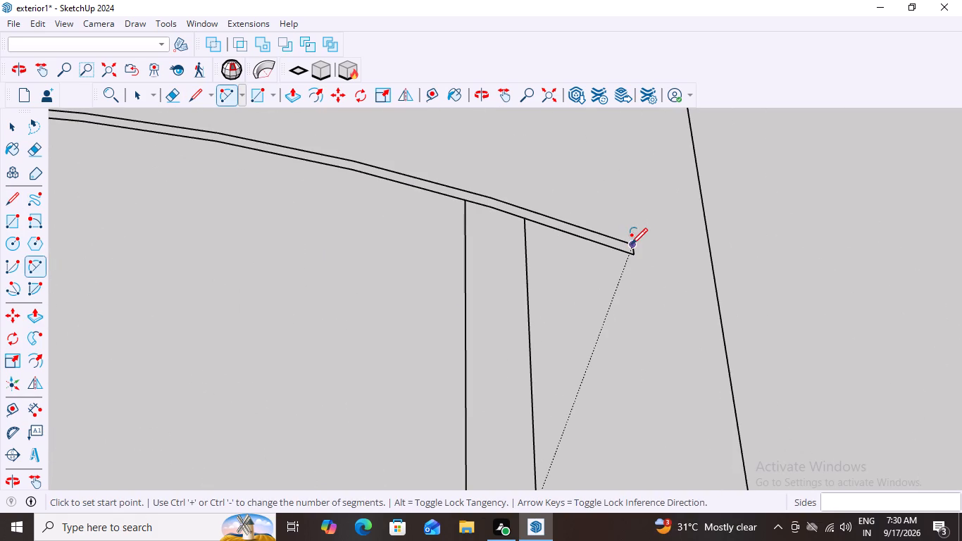
click(631, 244)
scroll(304, 198, down, 9)
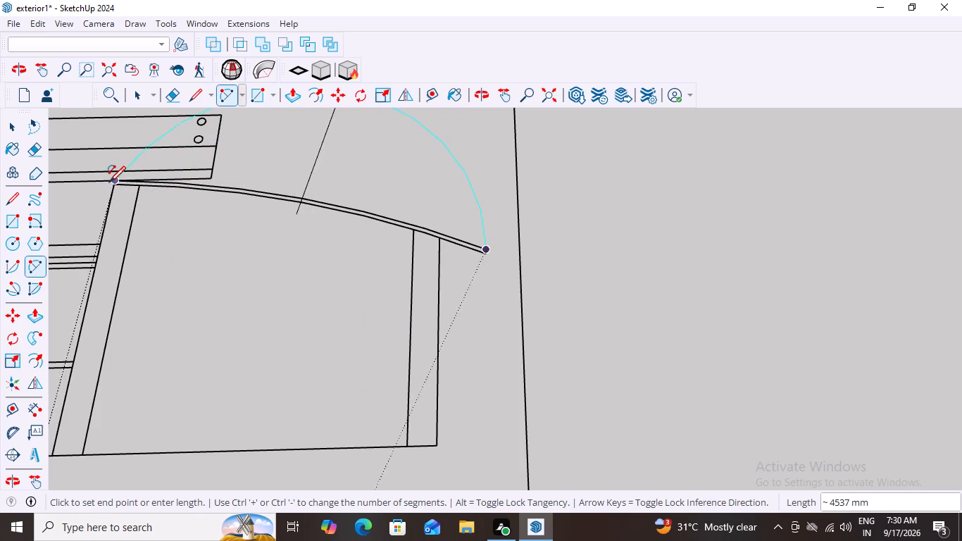
scroll(113, 180, up, 11)
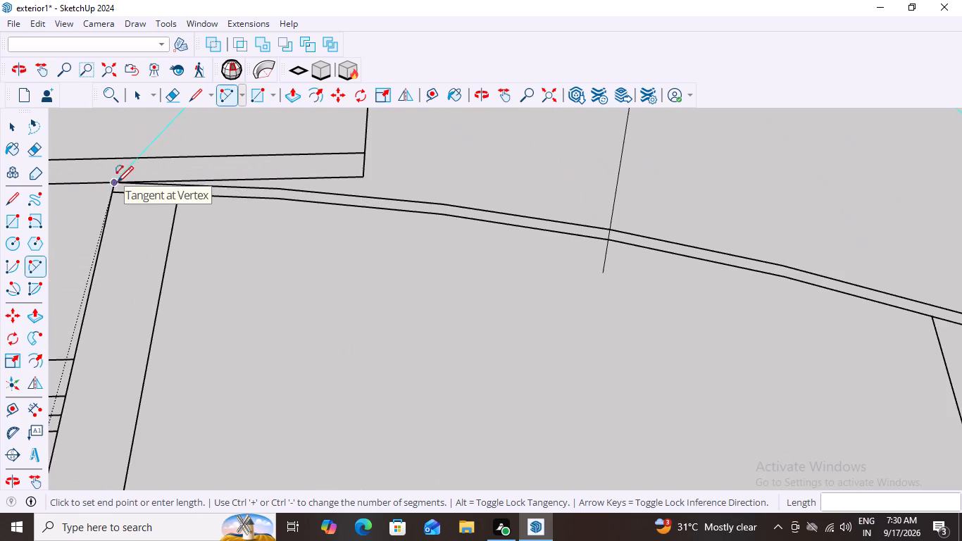
click(114, 185)
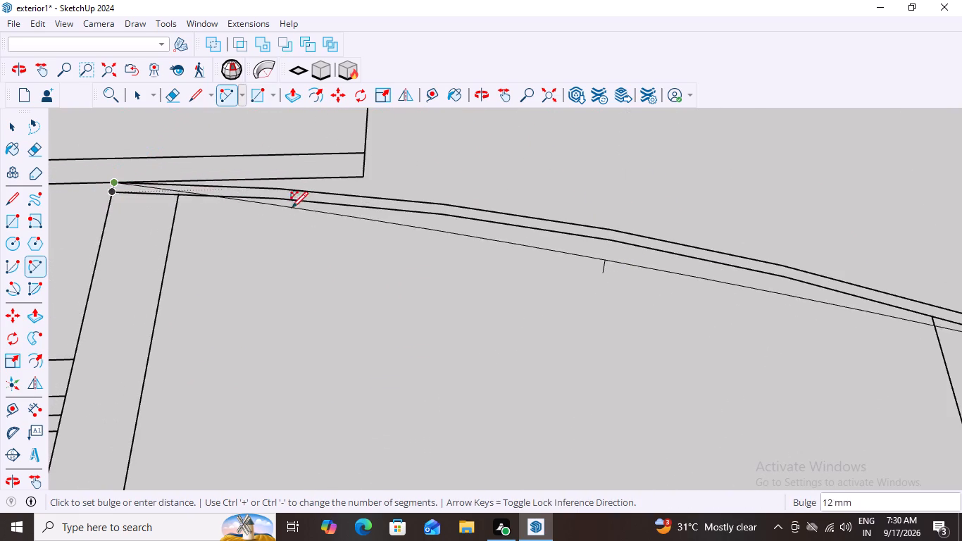
click(611, 230)
scroll(537, 289, down, 6)
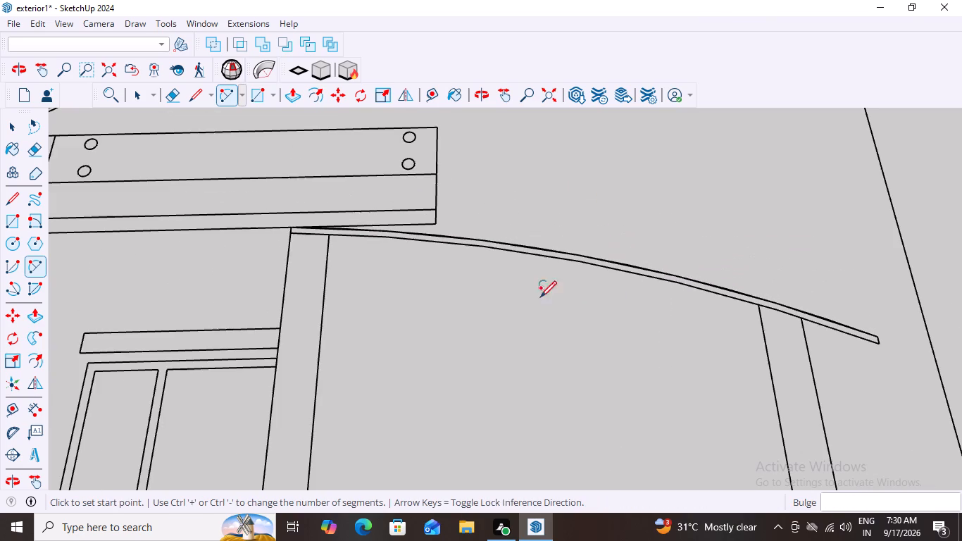
Trace the canopy's lower curve with an arc between its two ends, about 4538 mm across with a bulge of about 215 mm.
scroll(756, 425, up, 3)
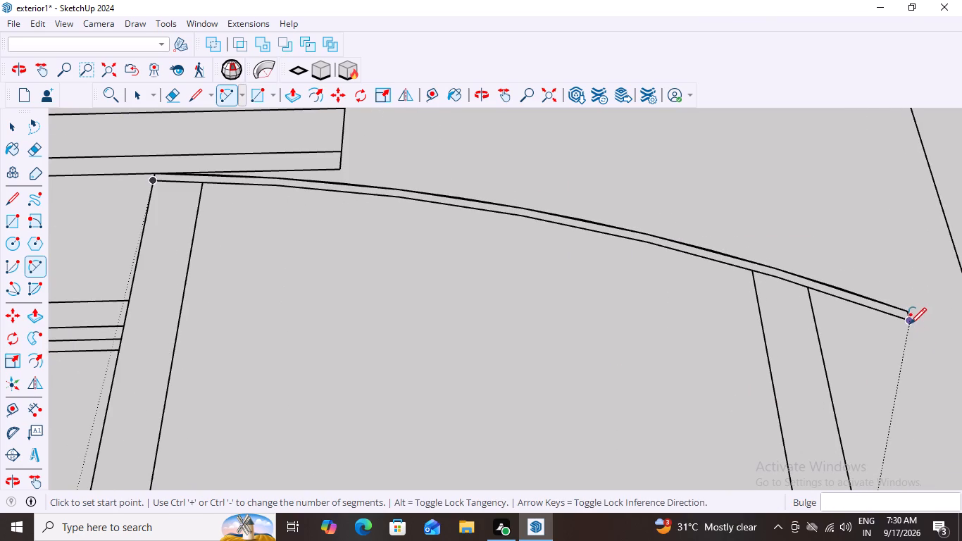
click(909, 322)
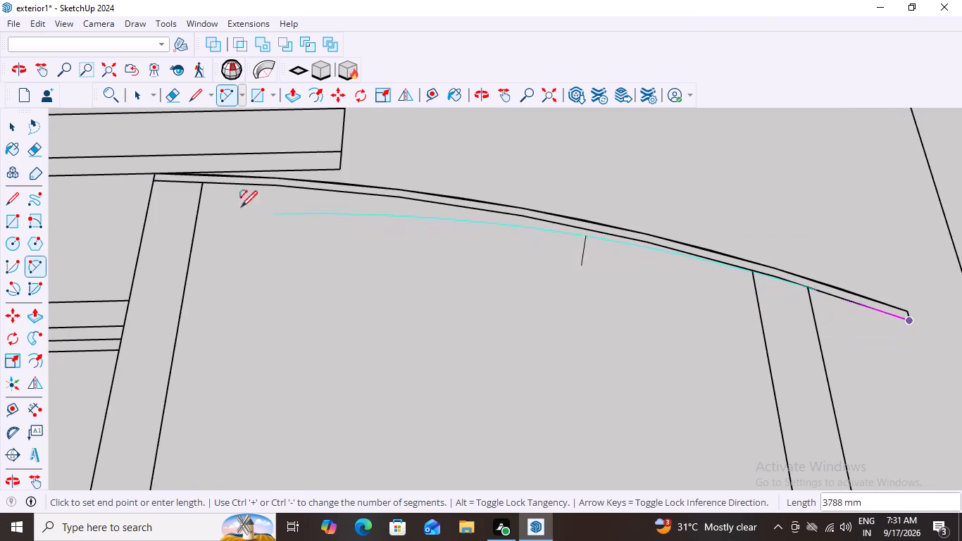
click(154, 181)
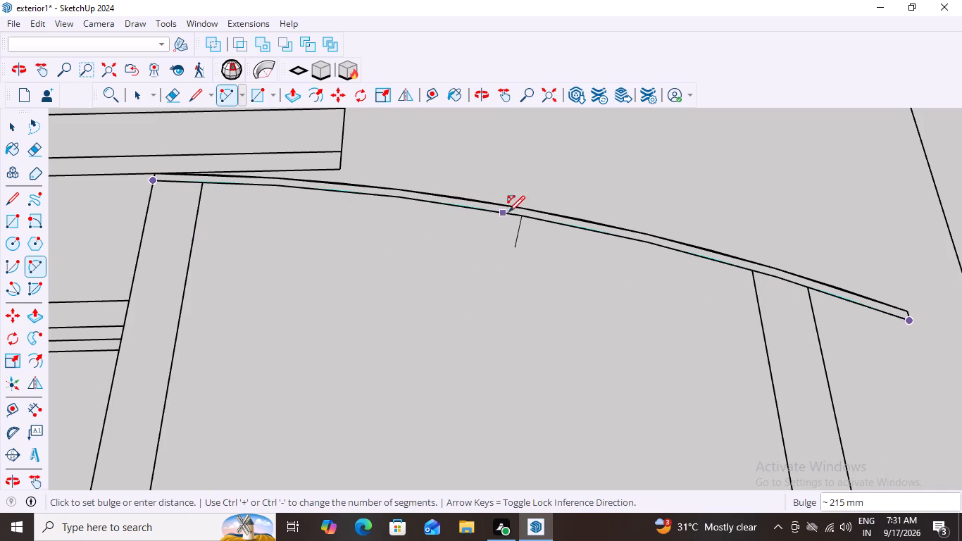
click(522, 216)
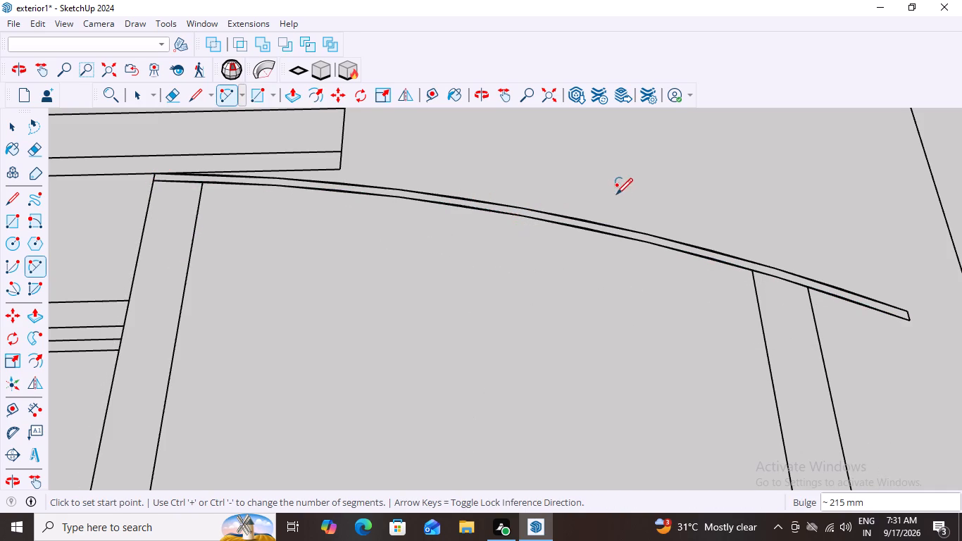
scroll(519, 275, down, 3)
scroll(448, 319, down, 4)
key(space)
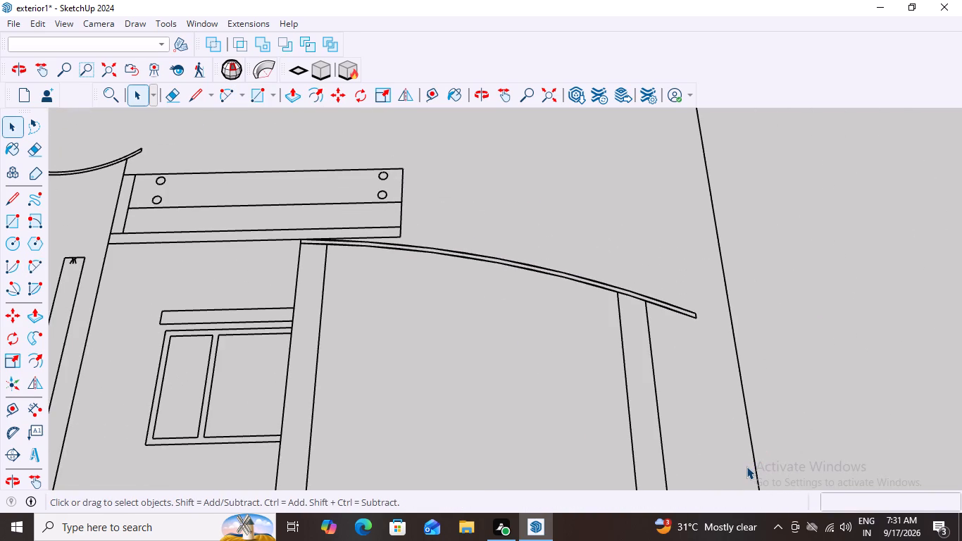
Close the canopy profile with a short line joining the upper and lower curves at its free outer end.
key(a)
scroll(696, 334, up, 6)
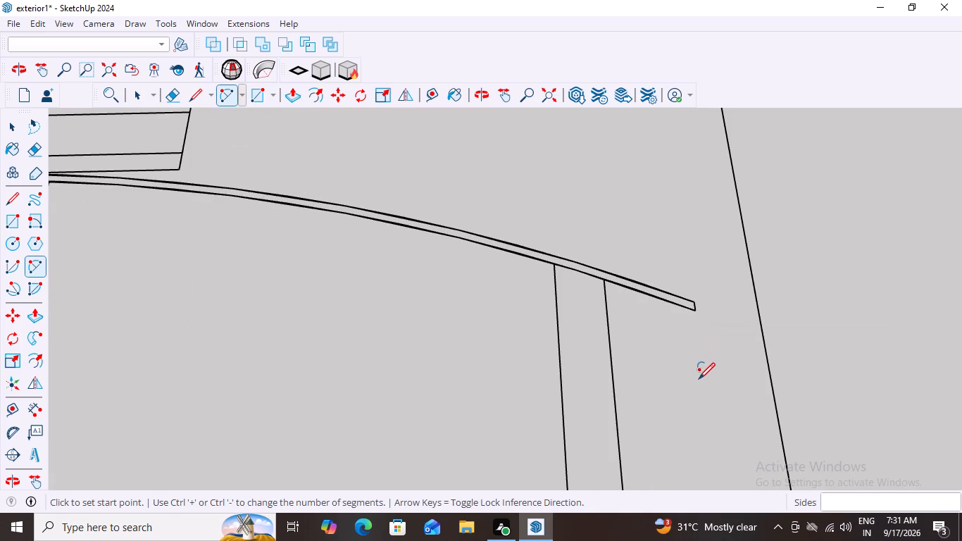
key(space)
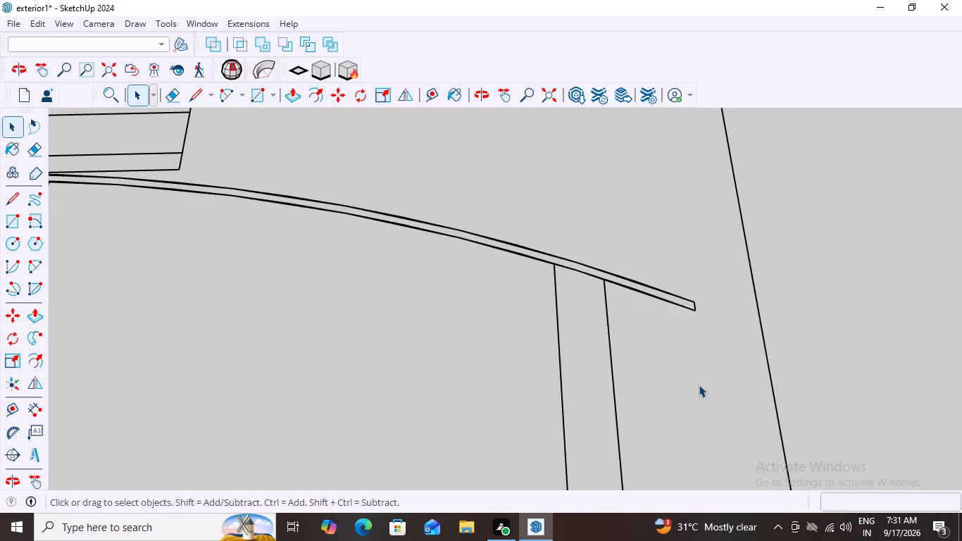
key(l)
scroll(704, 306, up, 8)
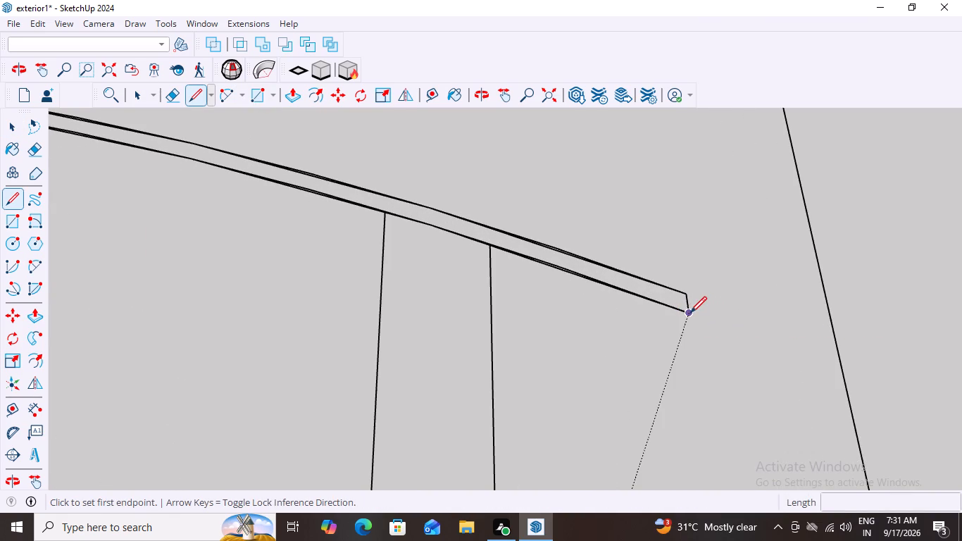
click(689, 315)
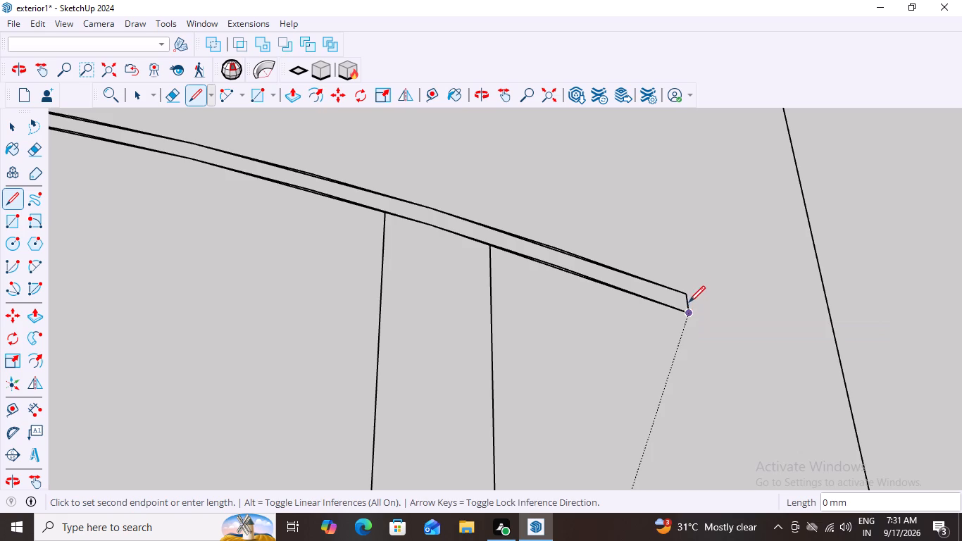
click(687, 293)
scroll(775, 316, down, 10)
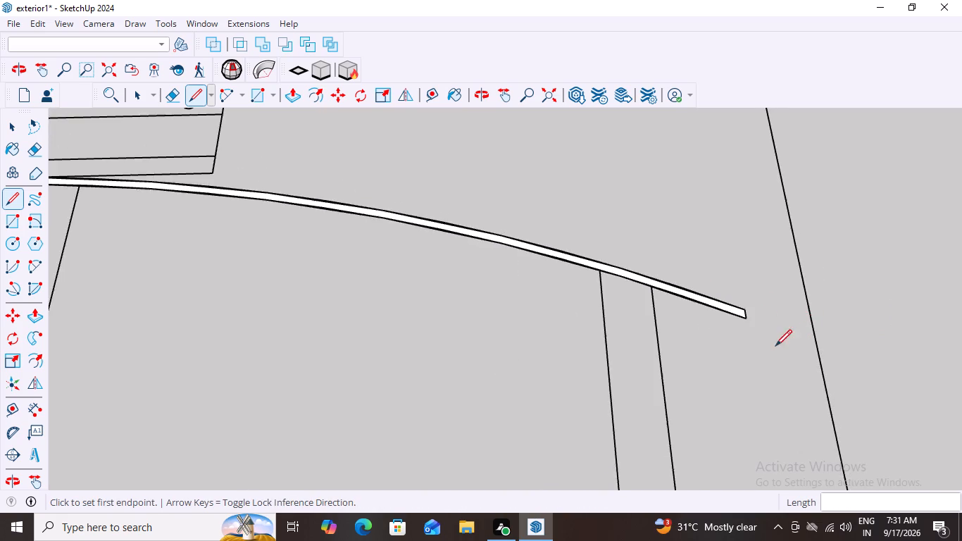
Trace the outline of the canopy's outer post from the canopy's underside to the ground line, about 300 mm wide.
scroll(734, 354, down, 5)
scroll(669, 409, down, 12)
scroll(798, 290, down, 1)
scroll(756, 432, up, 6)
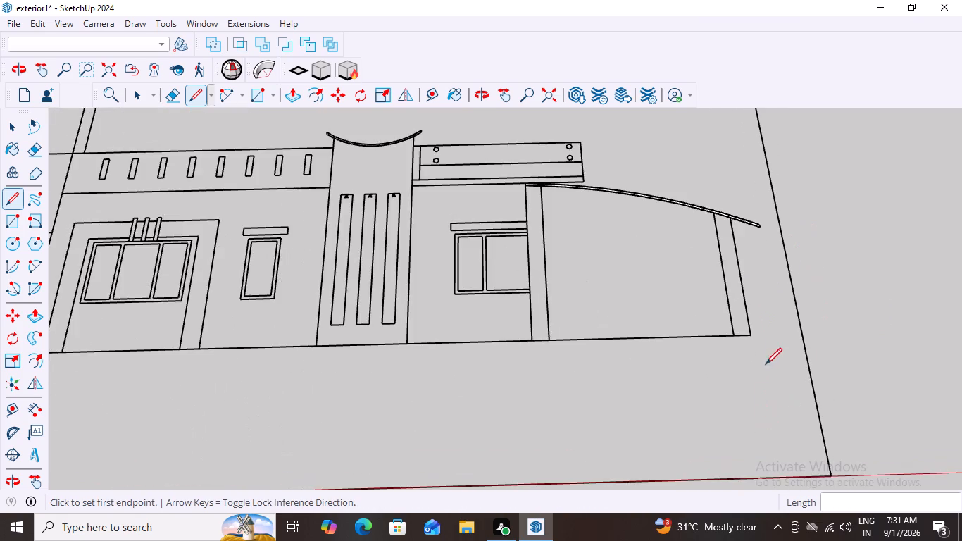
scroll(766, 364, up, 4)
scroll(687, 110, up, 2)
scroll(686, 185, up, 2)
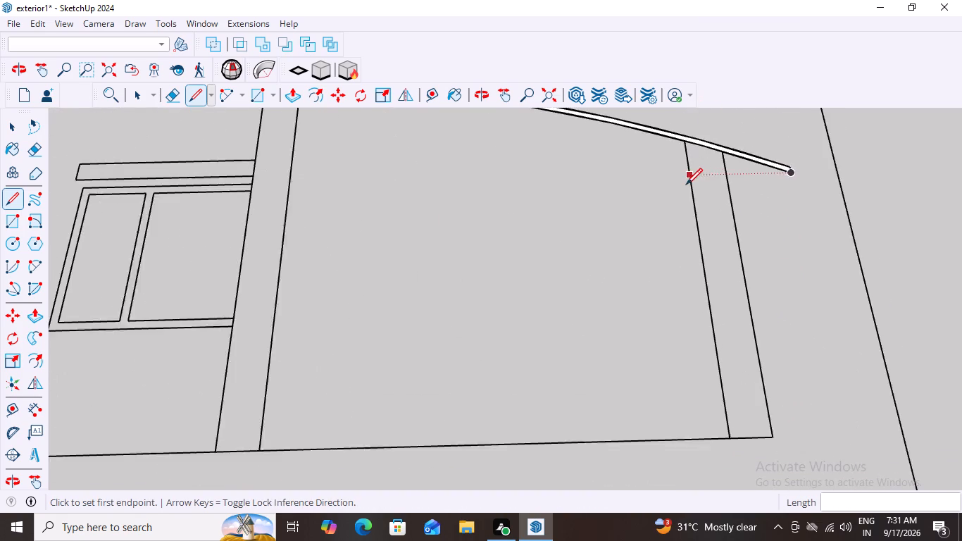
scroll(686, 185, up, 3)
click(685, 128)
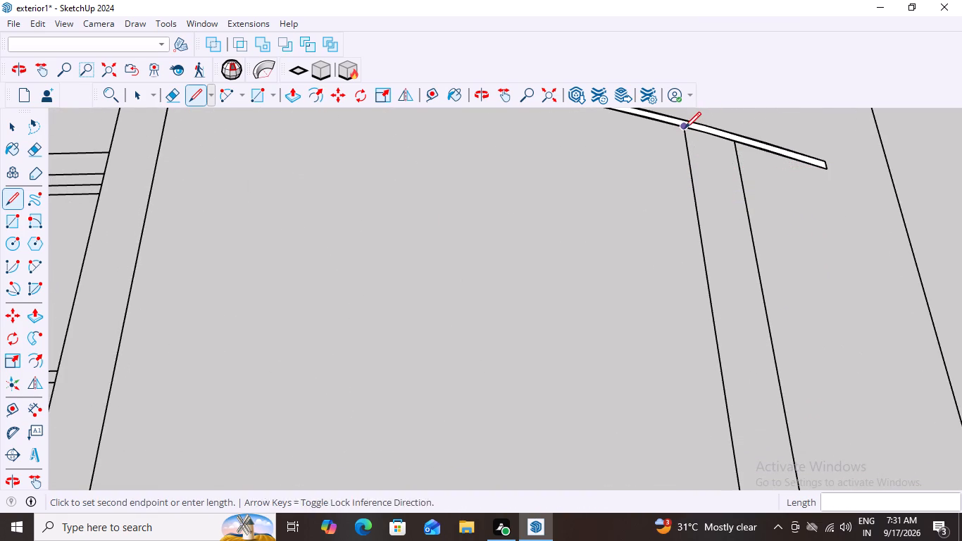
scroll(706, 262, down, 9)
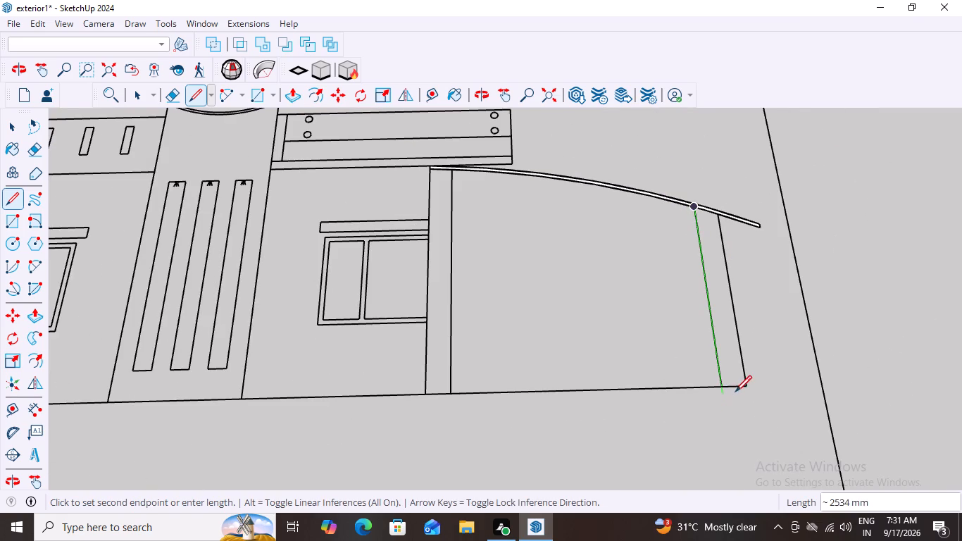
click(722, 387)
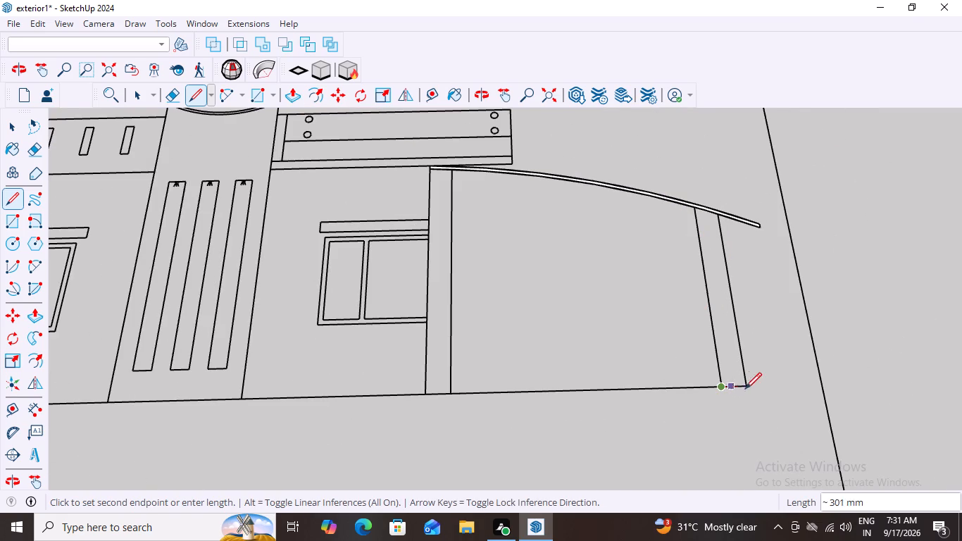
click(746, 385)
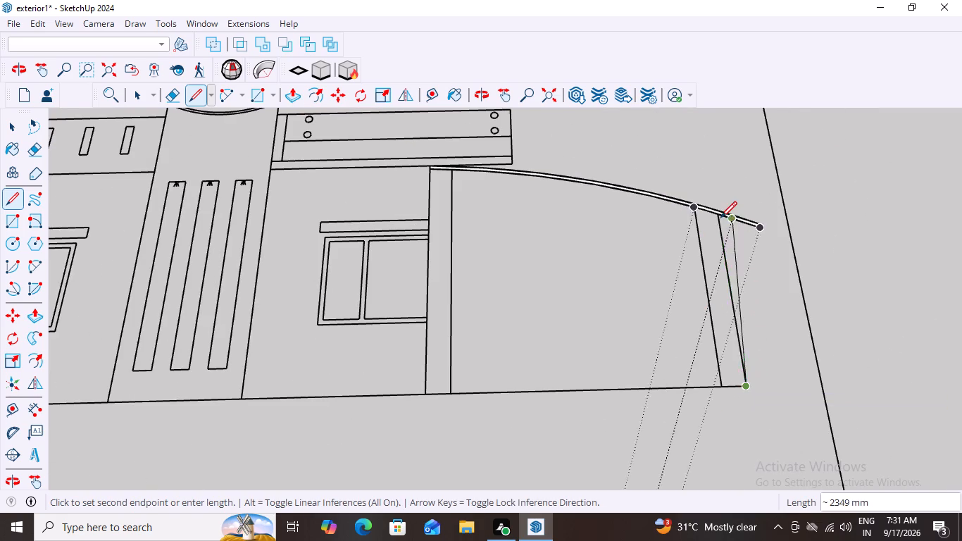
click(718, 217)
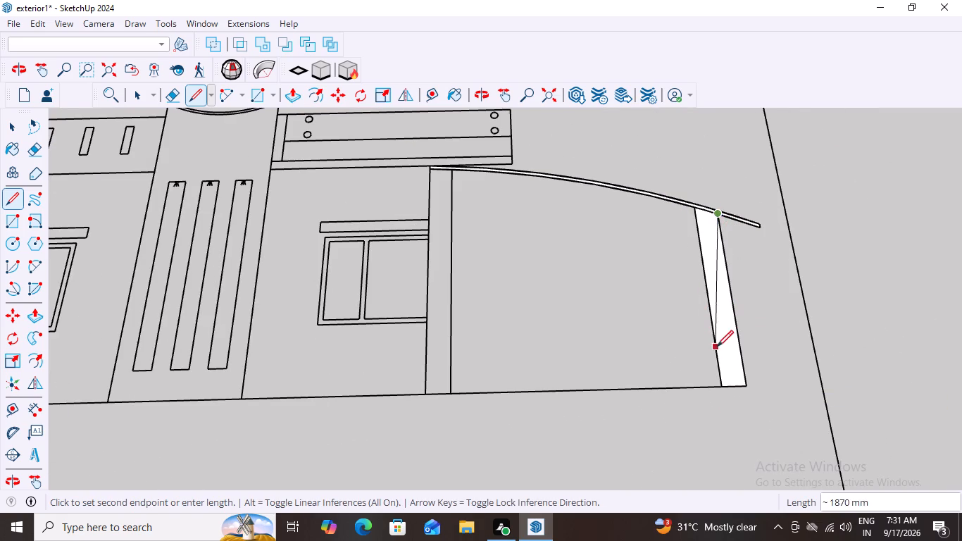
Examine the traced outer canopy post in relation to the whole front elevation.
scroll(717, 347, down, 13)
key(space)
scroll(779, 321, down, 4)
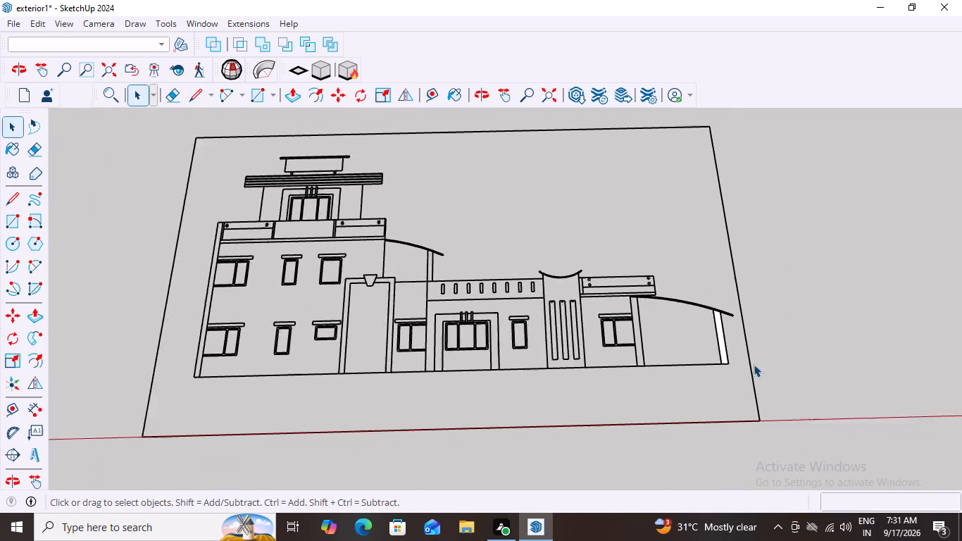
scroll(754, 364, down, 1)
middle_drag(735, 394, 718, 407)
scroll(735, 375, up, 8)
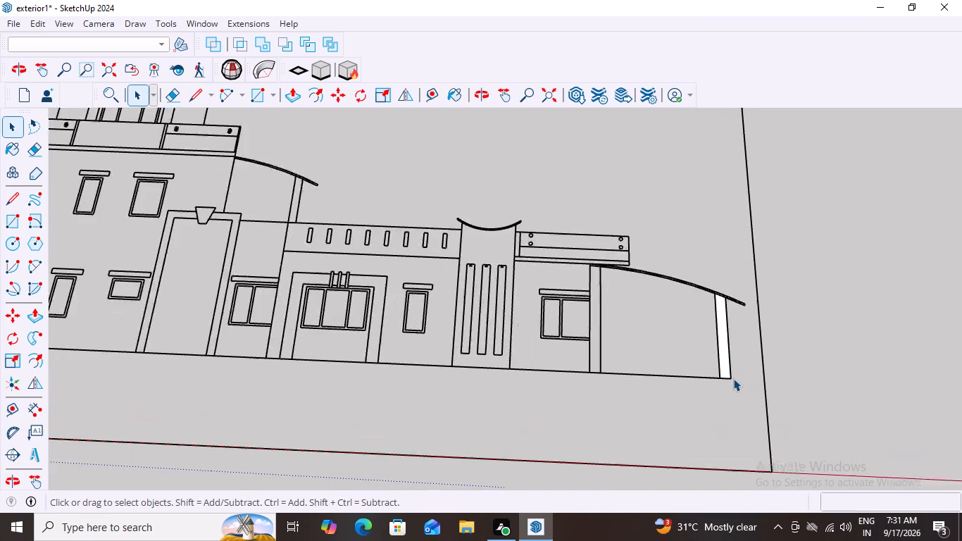
scroll(733, 378, up, 1)
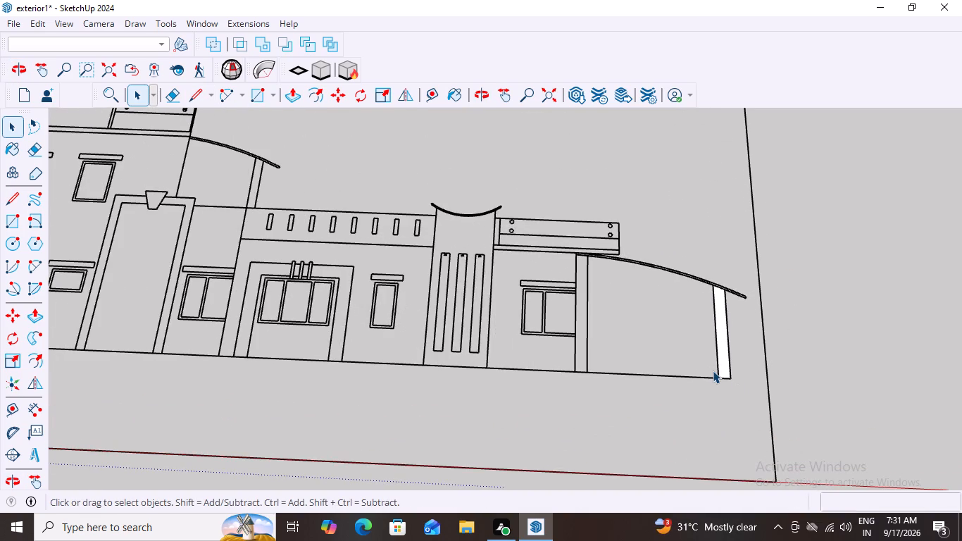
scroll(713, 371, down, 13)
middle_drag(682, 398, 687, 400)
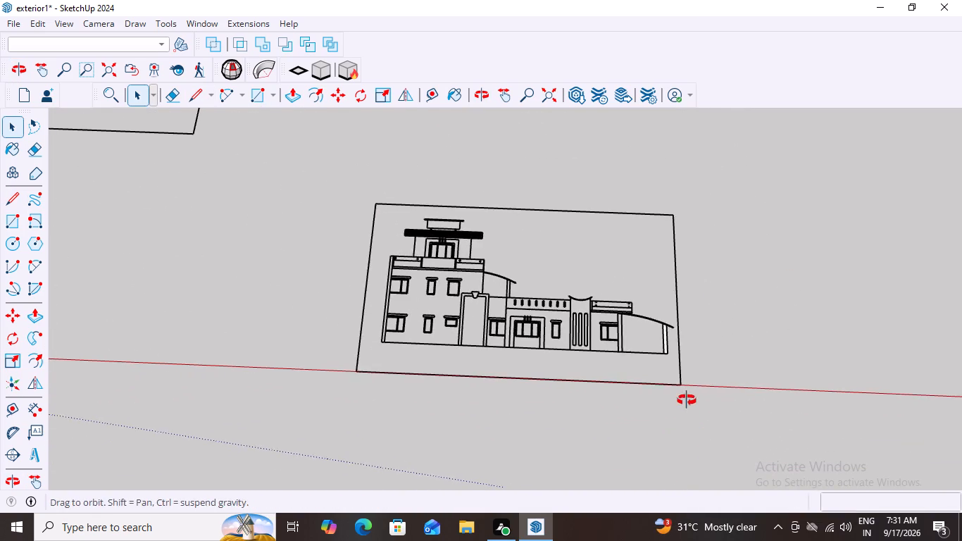
middle_drag(687, 400, 696, 406)
scroll(644, 334, up, 7)
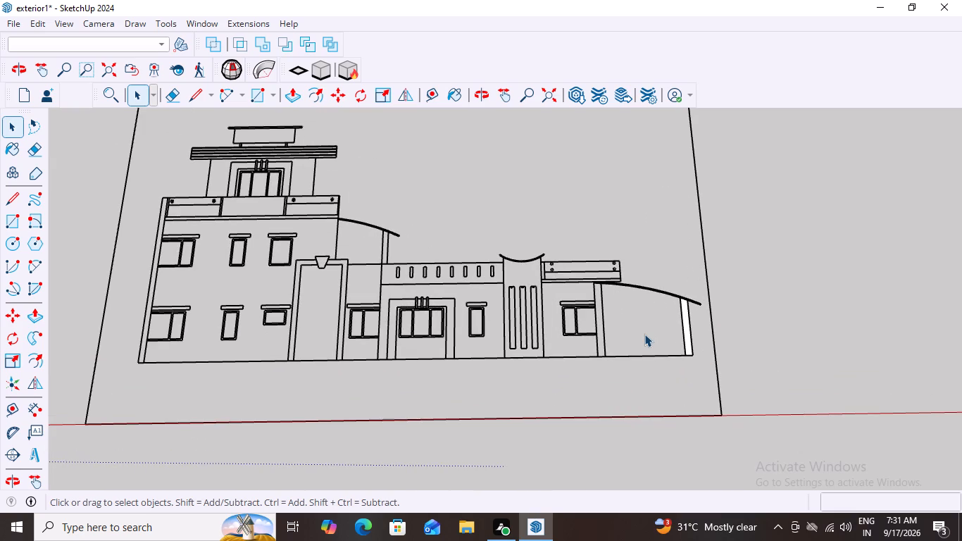
scroll(686, 312, up, 2)
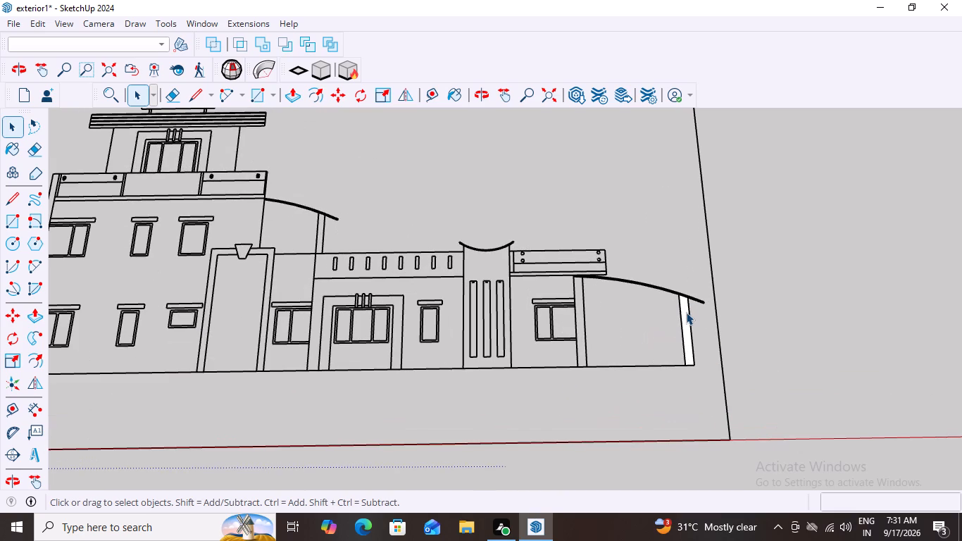
scroll(696, 316, up, 2)
middle_drag(764, 328, 758, 340)
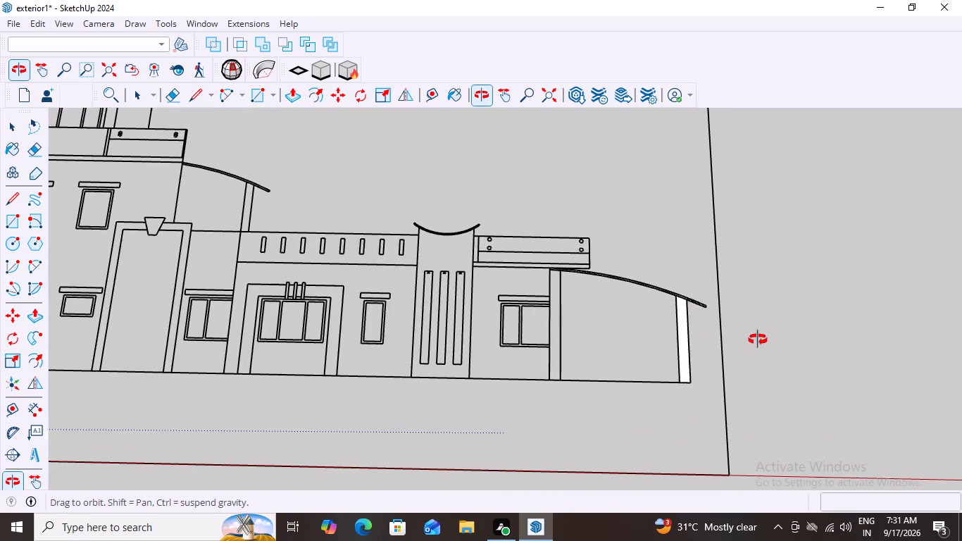
middle_drag(758, 340, 758, 339)
scroll(667, 354, up, 4)
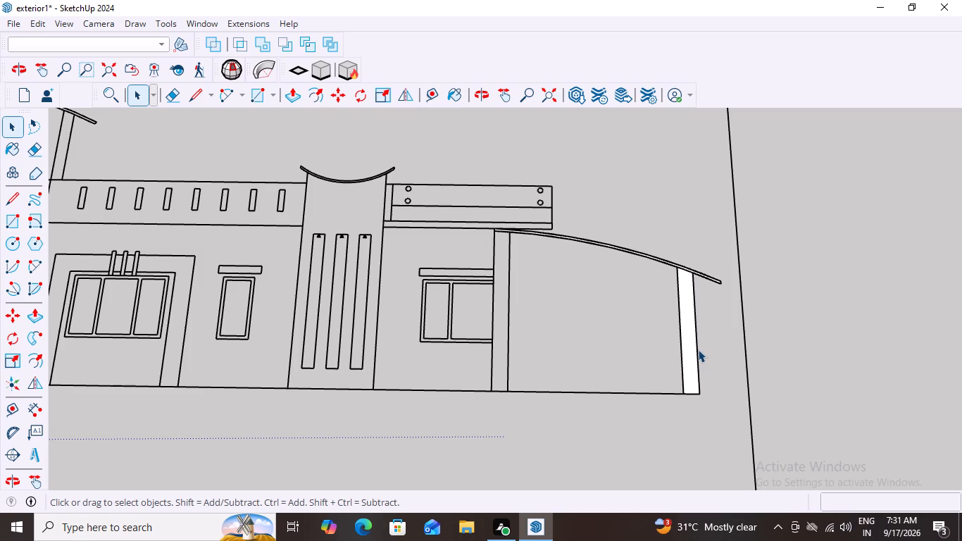
Extrude the canopy's outer post face forward from the elevation by about 462 mm with Push/Pull.
scroll(698, 349, down, 3)
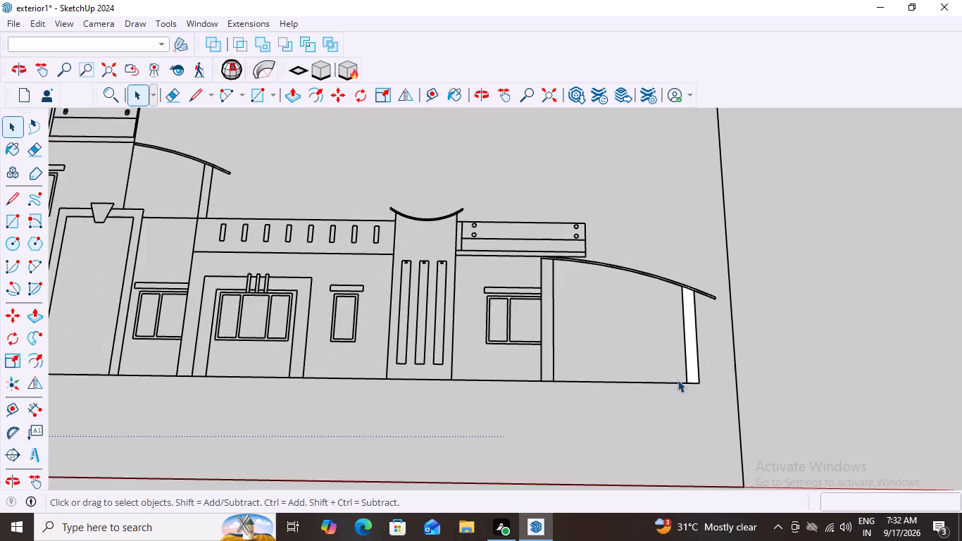
scroll(673, 406, up, 5)
click(694, 333)
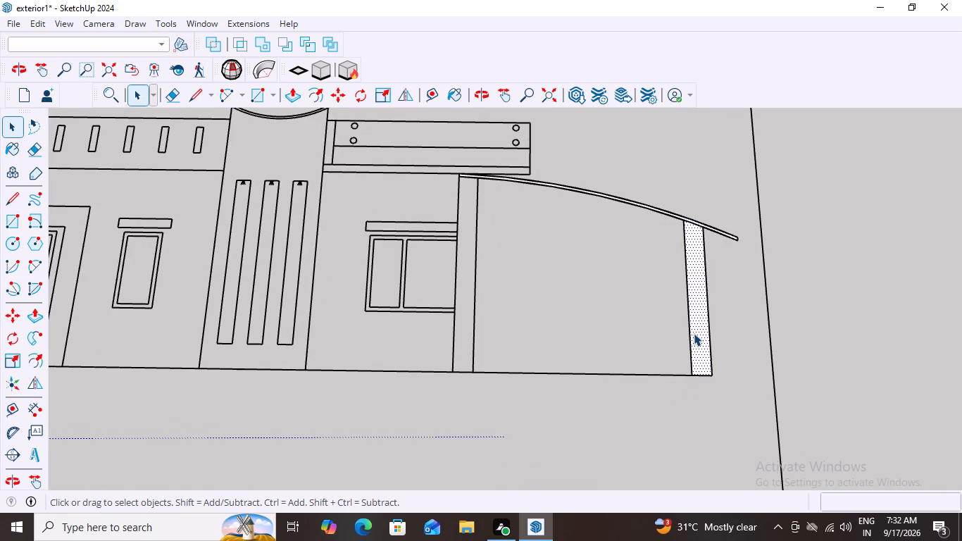
click(694, 333)
middle_drag(694, 333, 704, 375)
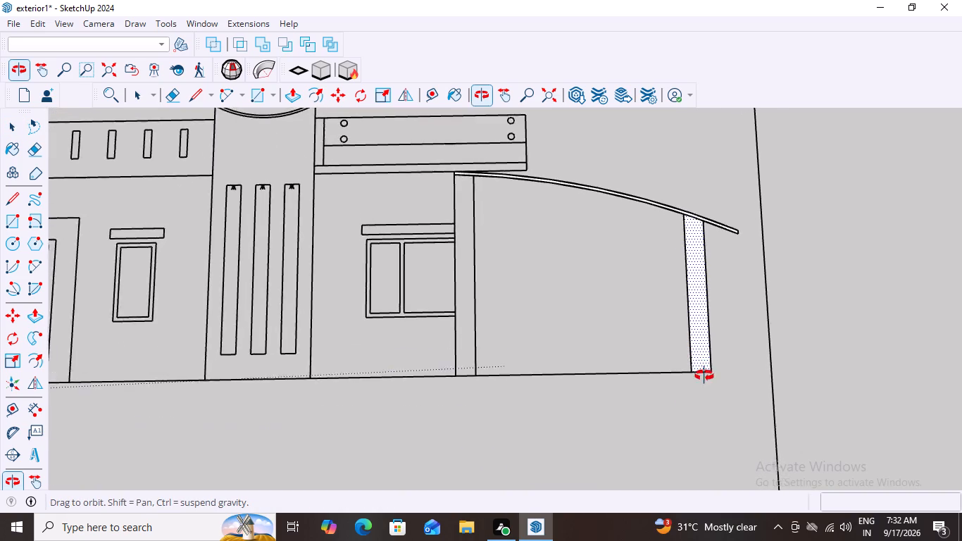
middle_drag(704, 375, 712, 462)
scroll(701, 268, up, 3)
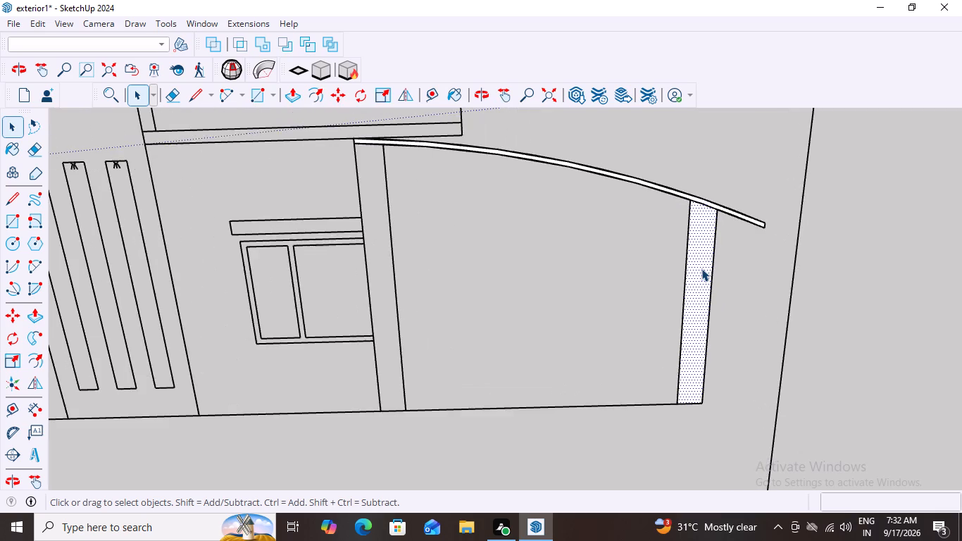
scroll(701, 268, up, 1)
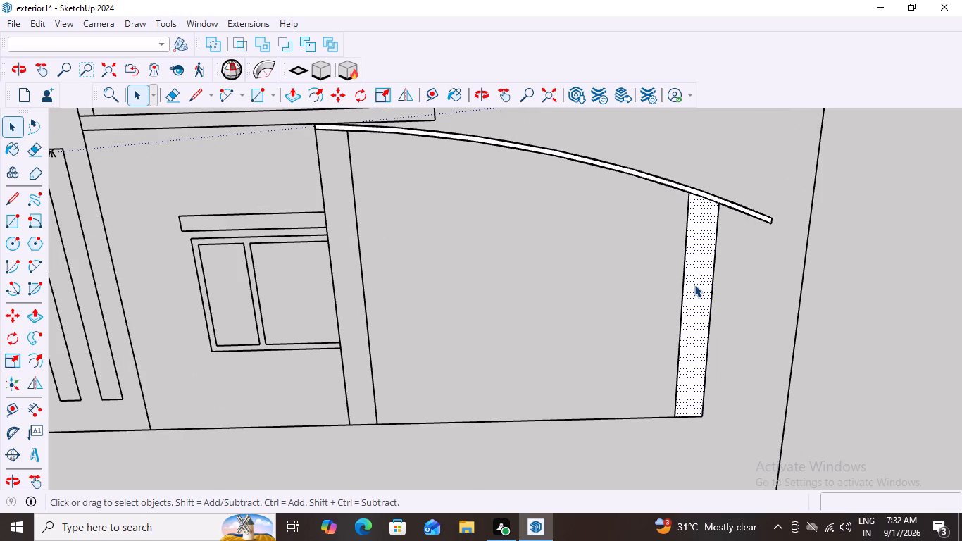
key(9)
click(694, 285)
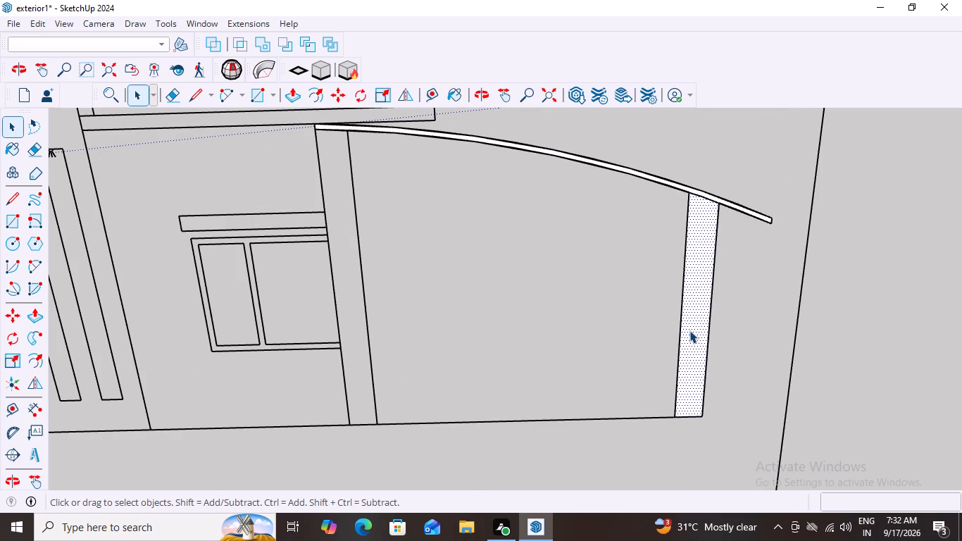
key(p)
click(692, 322)
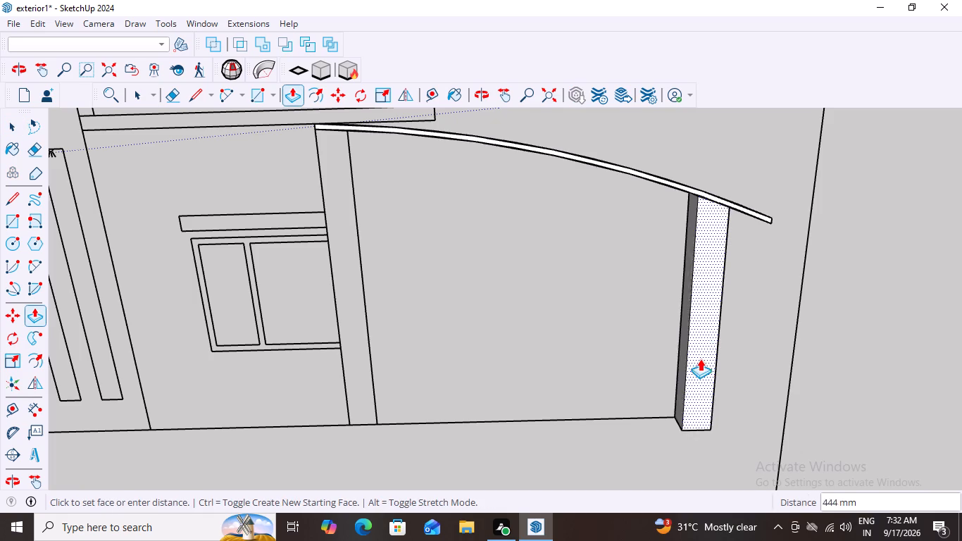
middle_drag(688, 348, 611, 366)
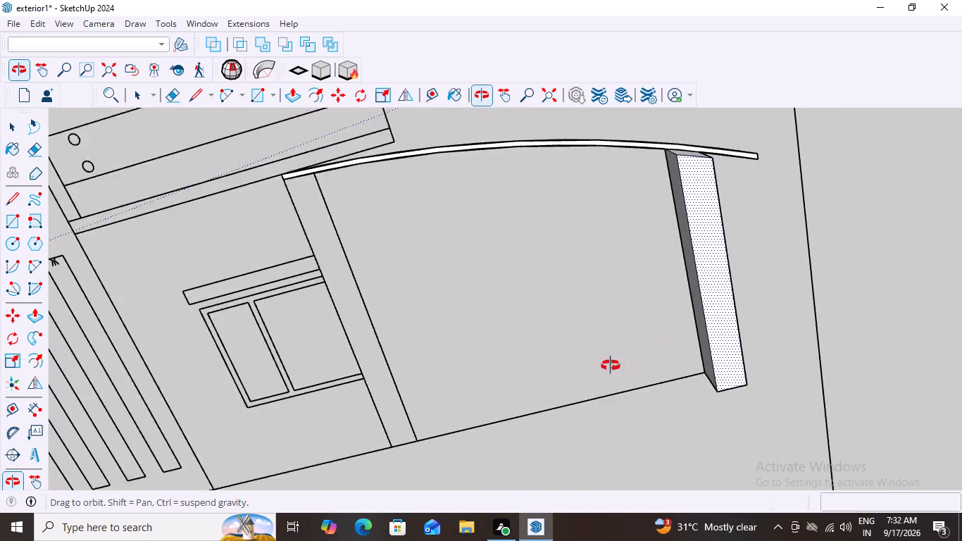
middle_drag(611, 366, 682, 326)
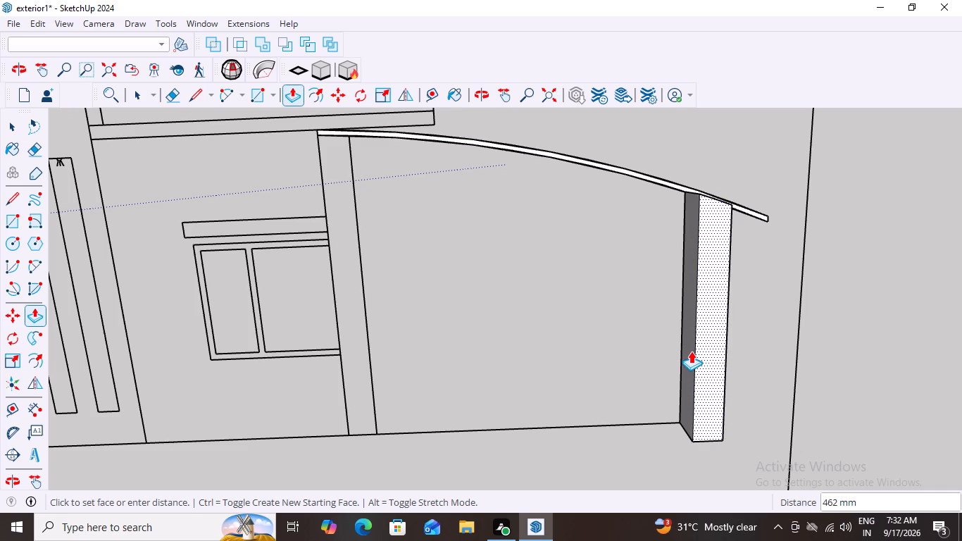
click(691, 351)
scroll(766, 357, down, 3)
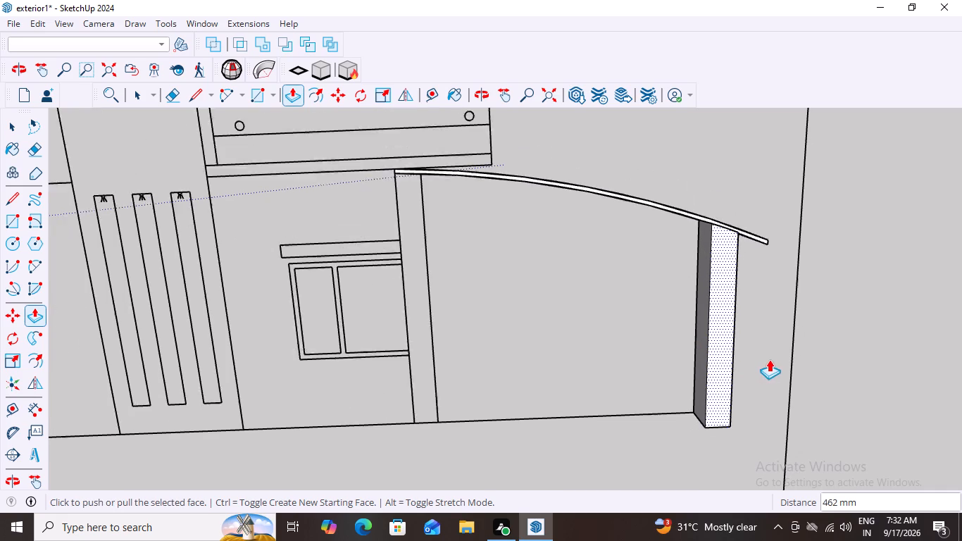
key(space)
Inspect the extruded outer post and its junction with the canopy from several angles.
middle_drag(794, 364, 759, 358)
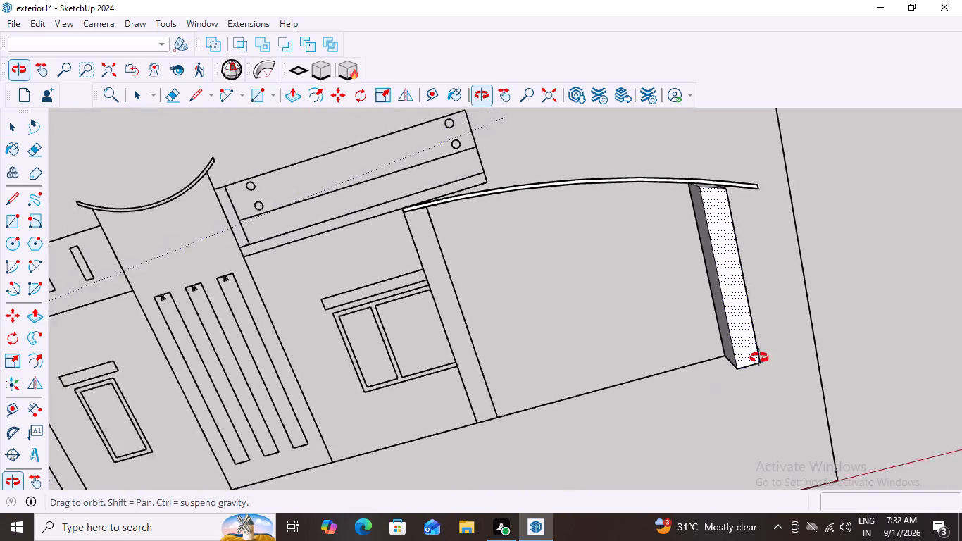
middle_drag(759, 358, 839, 354)
scroll(858, 332, down, 10)
middle_drag(764, 383, 732, 387)
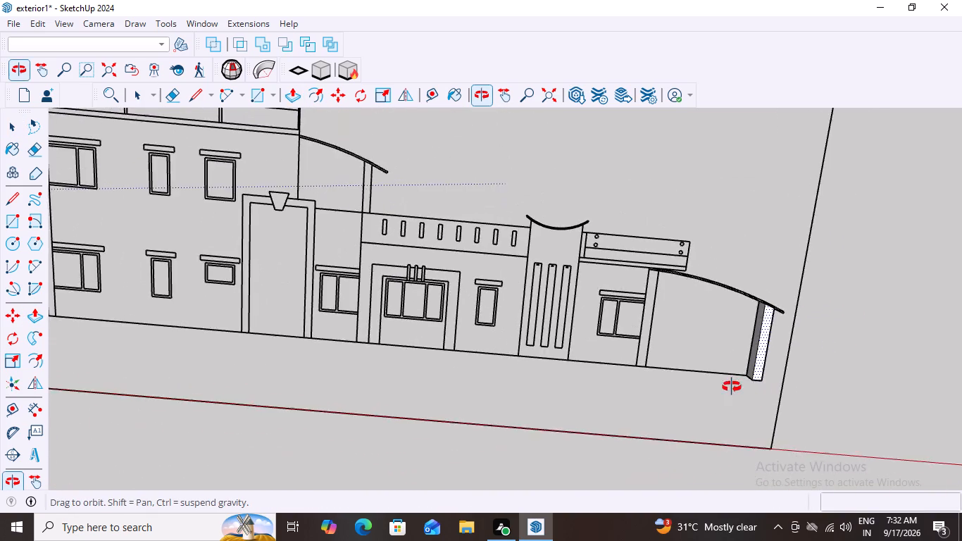
middle_drag(732, 387, 766, 356)
scroll(761, 359, up, 4)
middle_drag(674, 361, 673, 312)
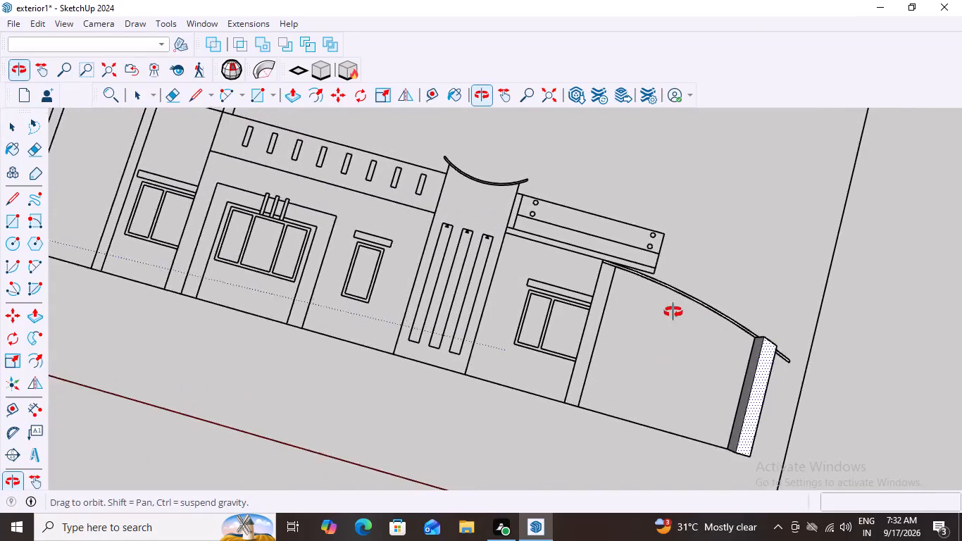
middle_drag(673, 312, 649, 299)
middle_drag(612, 383, 713, 376)
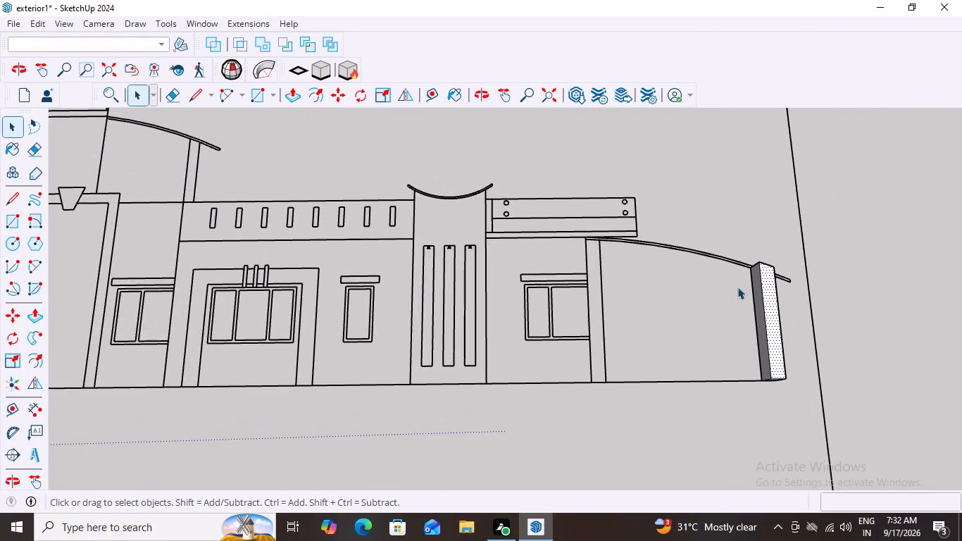
Extrude the curved canopy face forward by 462 mm with Push/Pull, flush with the outer post's front.
scroll(727, 265, up, 3)
middle_drag(727, 265, 725, 273)
scroll(711, 260, up, 6)
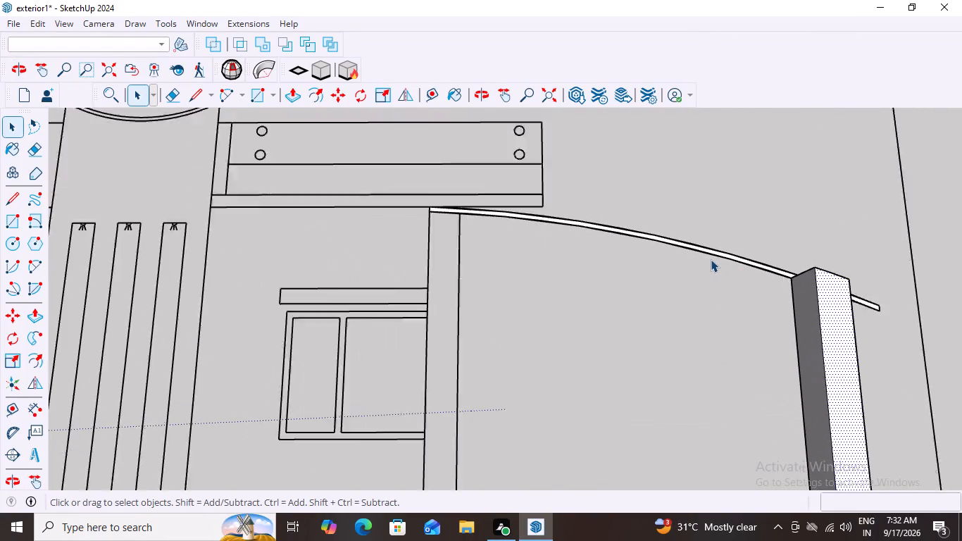
scroll(711, 259, up, 2)
click(718, 249)
click(718, 249)
click(718, 249)
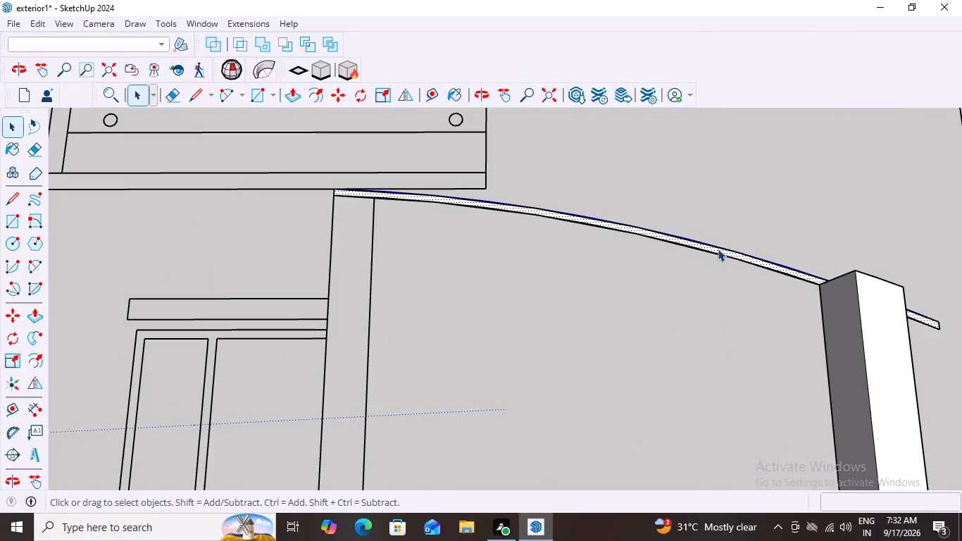
key(p)
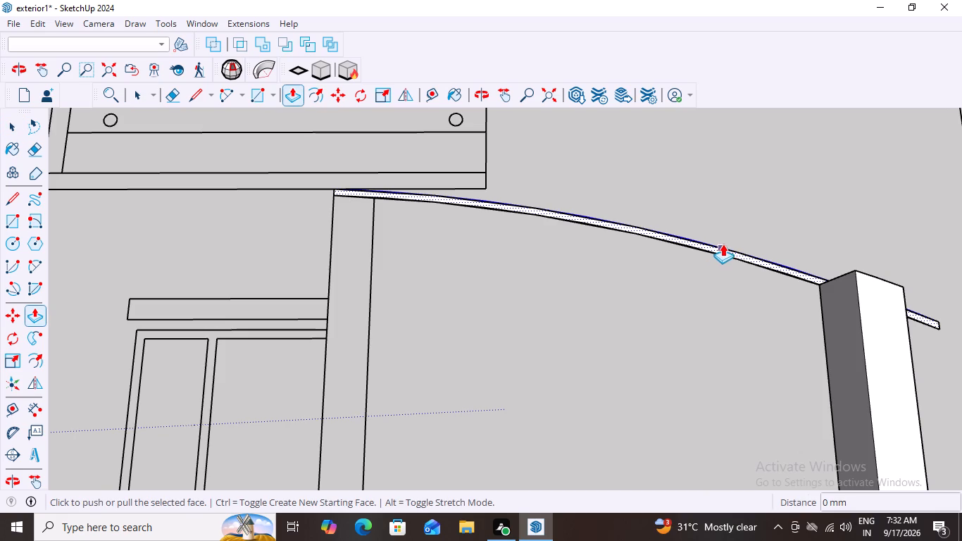
click(724, 241)
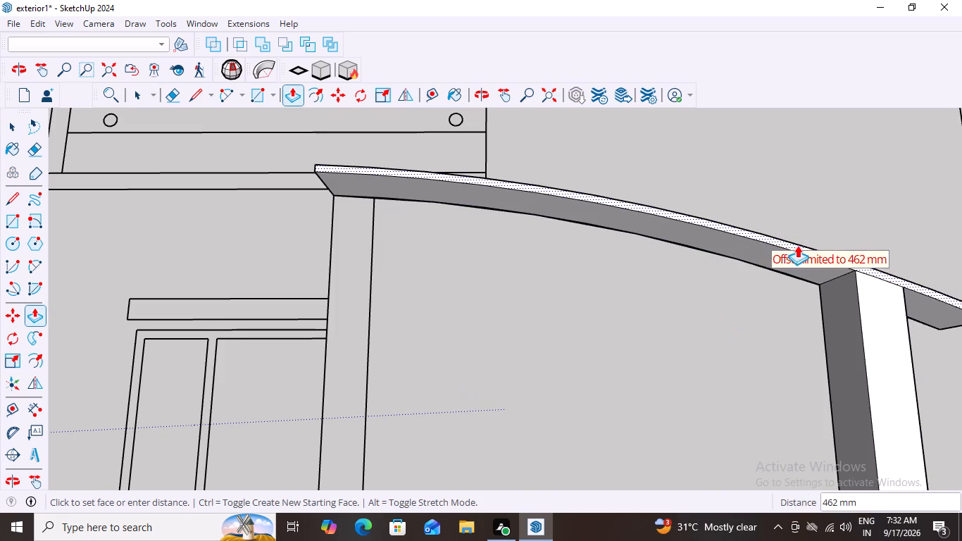
scroll(737, 305, down, 4)
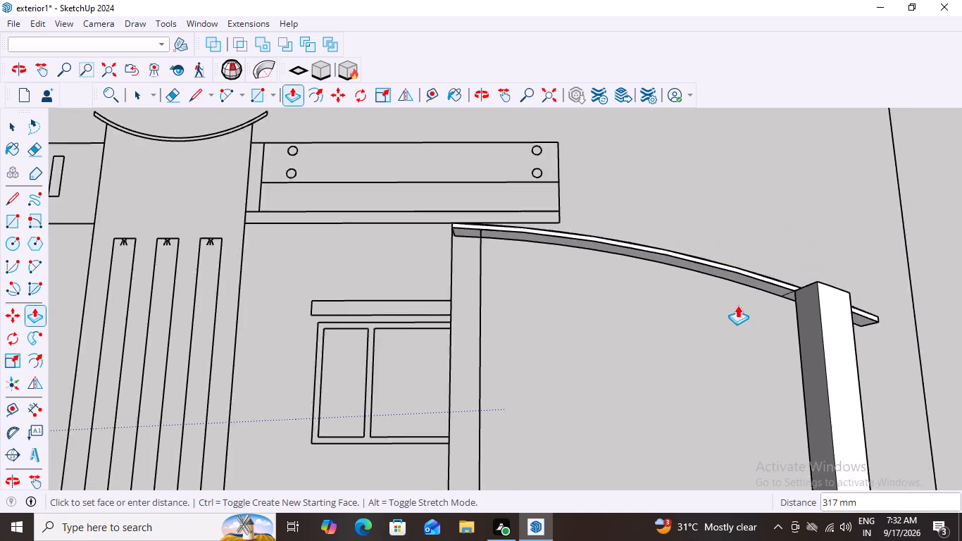
scroll(737, 305, down, 4)
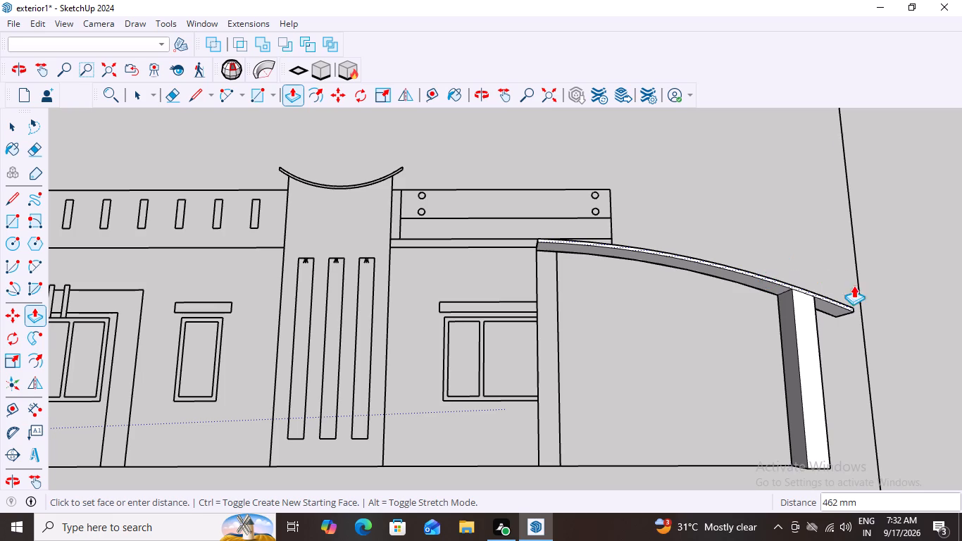
scroll(747, 332, down, 10)
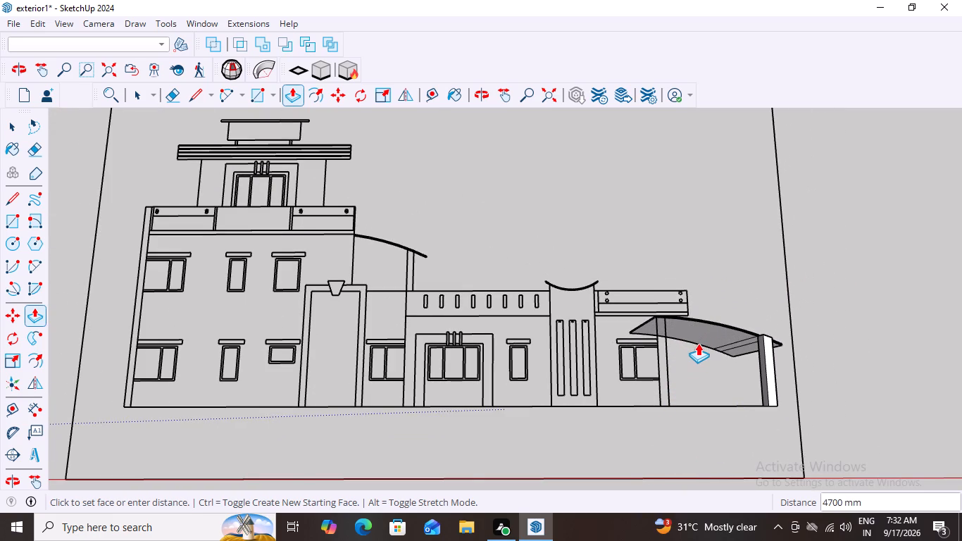
middle_drag(812, 380, 811, 535)
middle_drag(728, 336, 732, 357)
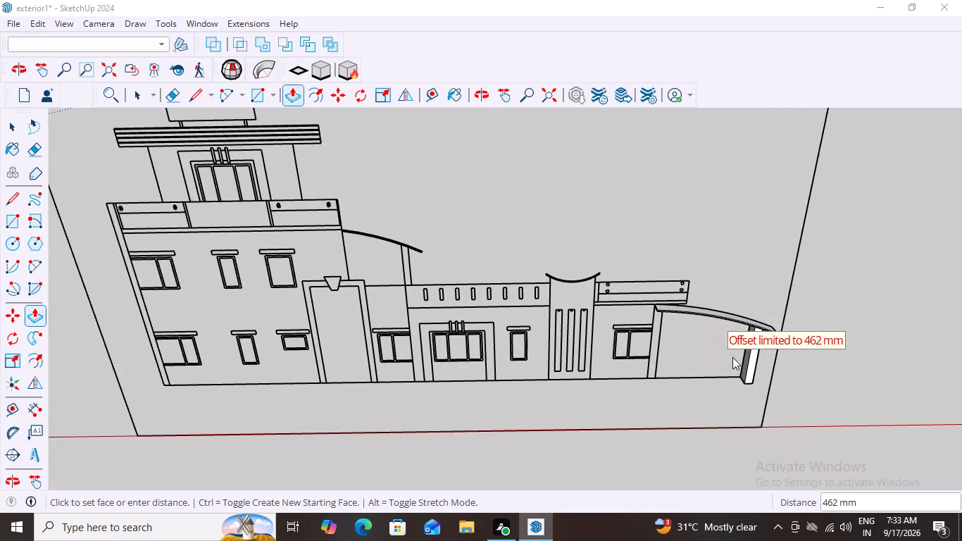
middle_drag(732, 357, 730, 436)
middle_drag(720, 339, 713, 413)
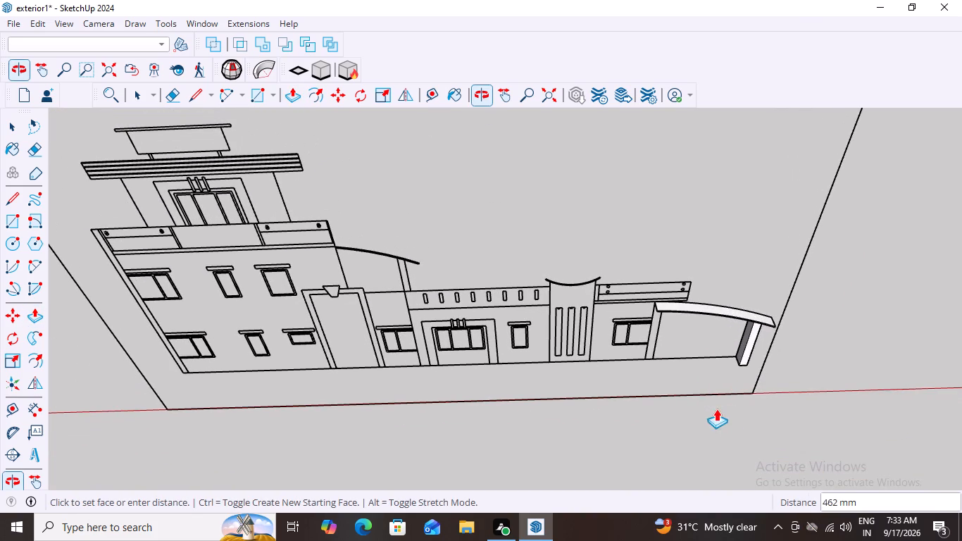
scroll(702, 299, up, 3)
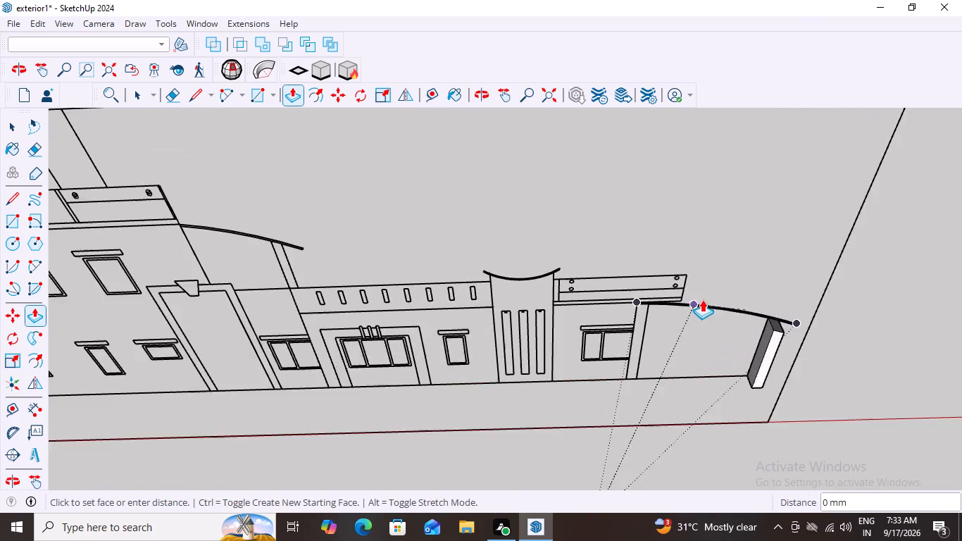
scroll(702, 299, up, 5)
click(713, 356)
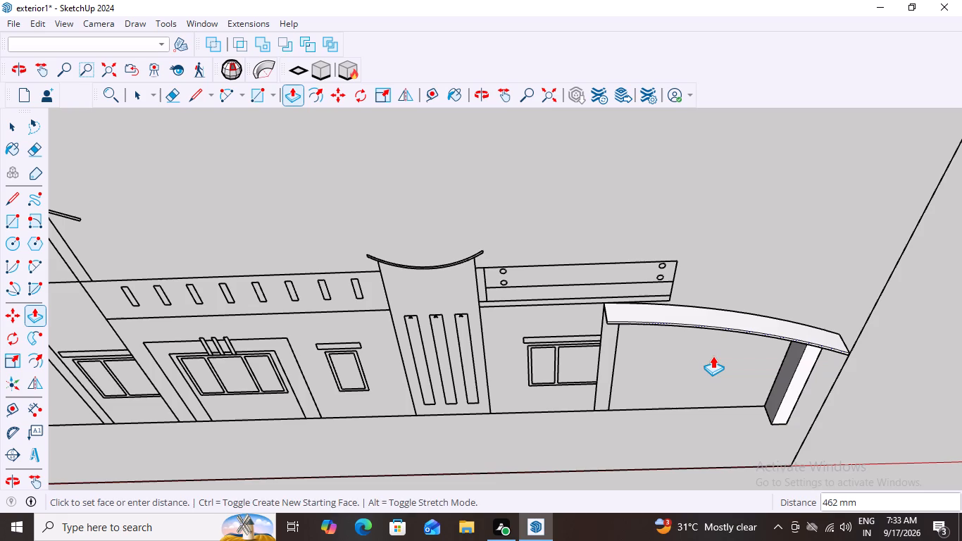
scroll(897, 353, up, 4)
scroll(808, 390, up, 4)
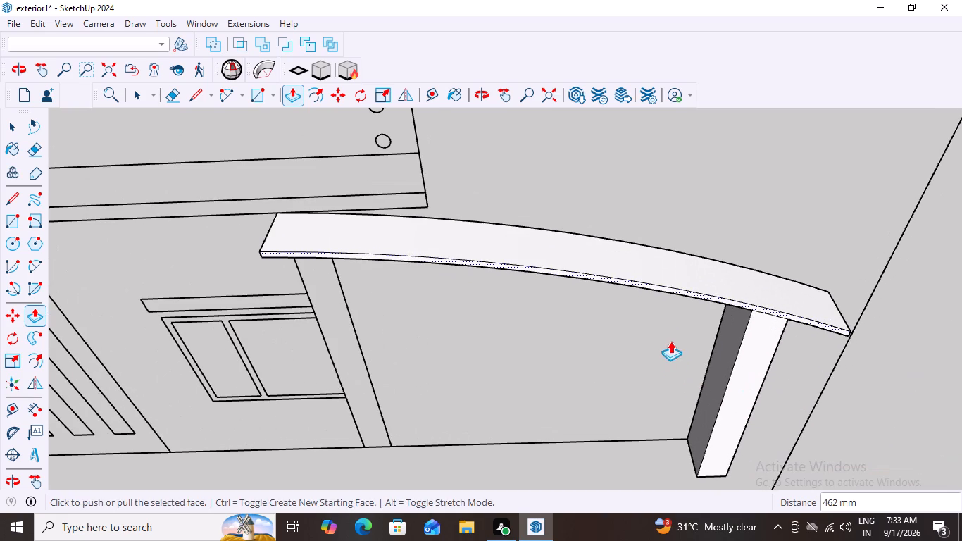
Extrude the curved canopy's front face forward by another 3095 mm with Push/Pull.
click(682, 282)
scroll(663, 369, down, 10)
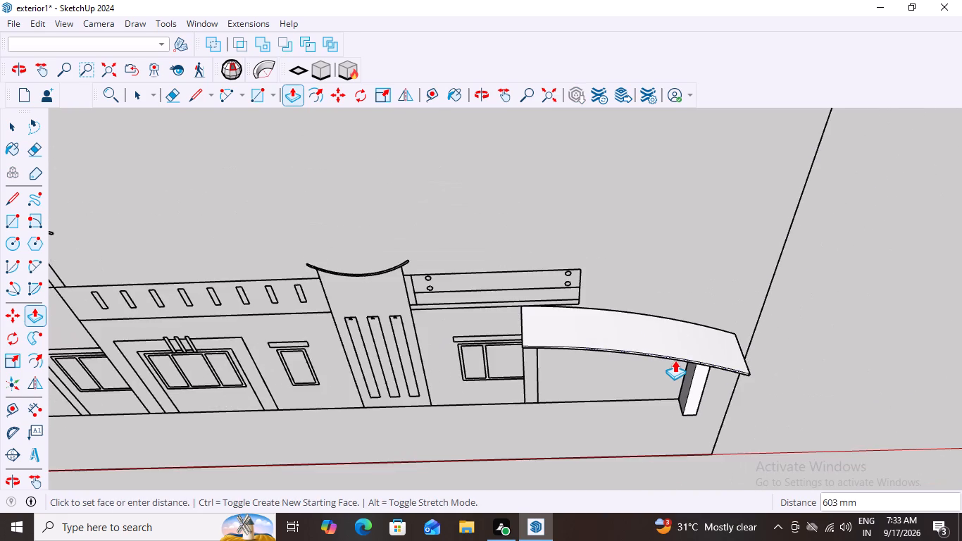
scroll(675, 360, down, 3)
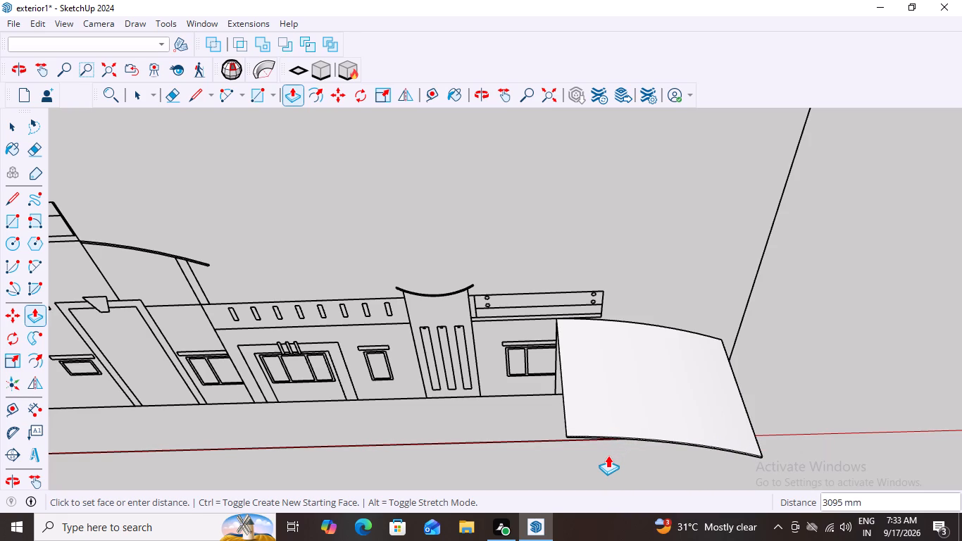
click(607, 455)
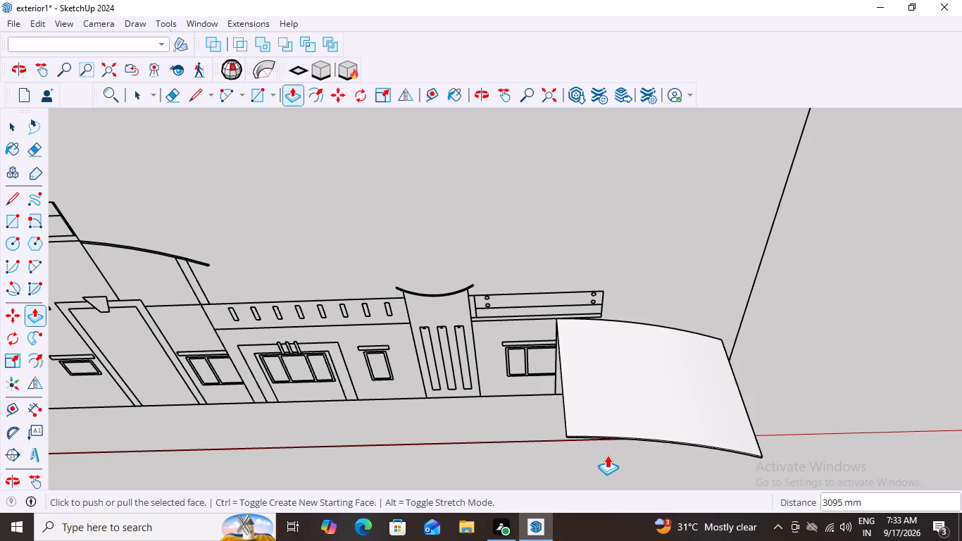
Pull the curved canopy's front face a further 692 mm outward with Push/Pull.
middle_drag(758, 346, 764, 136)
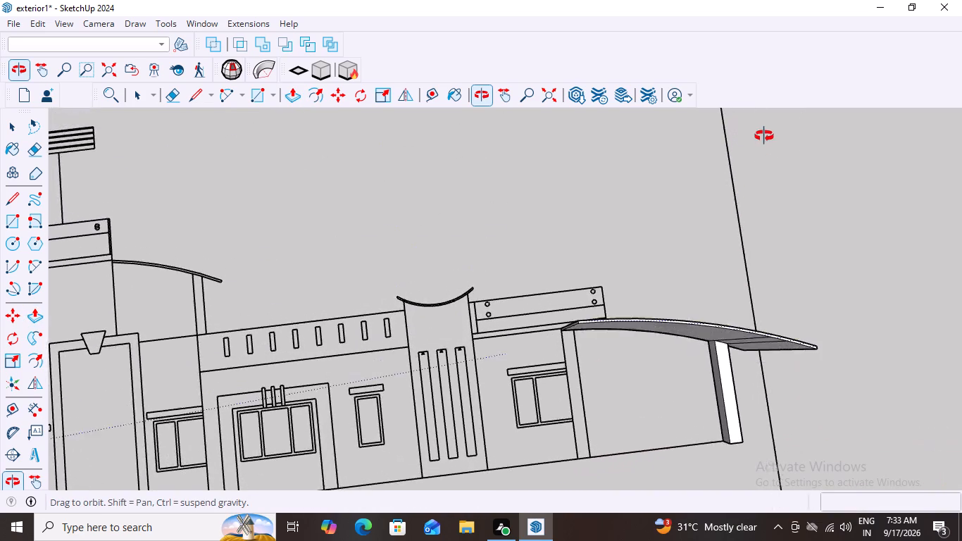
middle_drag(764, 136, 854, 119)
scroll(731, 325, up, 5)
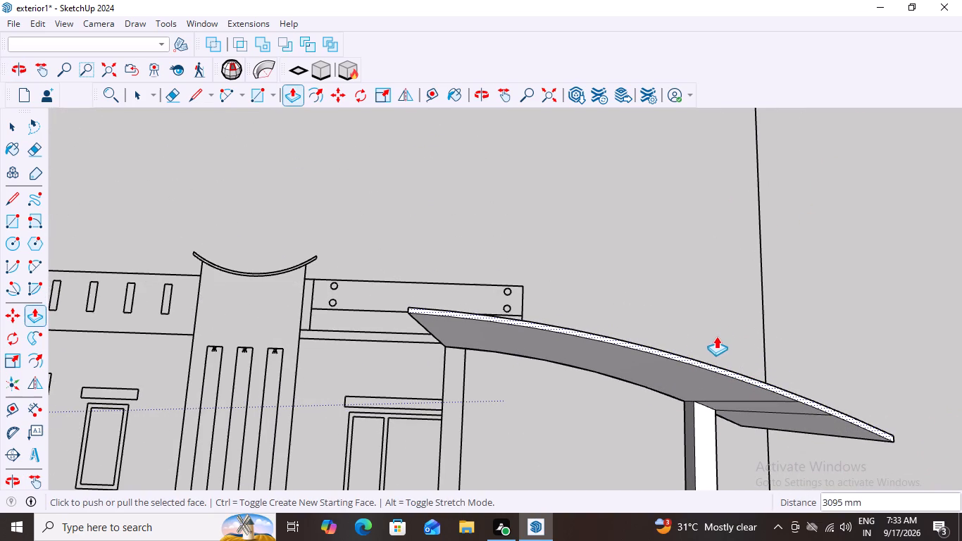
click(701, 354)
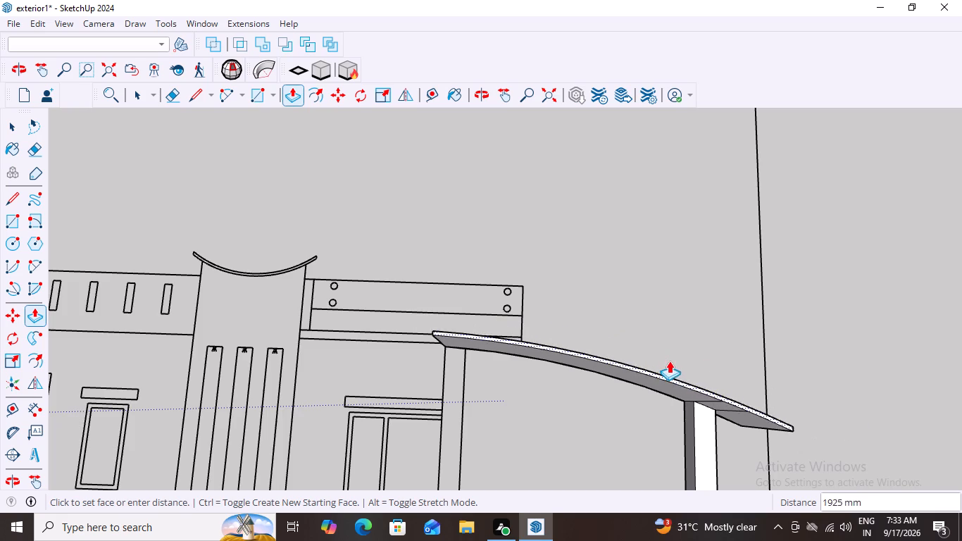
scroll(690, 370, down, 15)
middle_drag(690, 370, 685, 397)
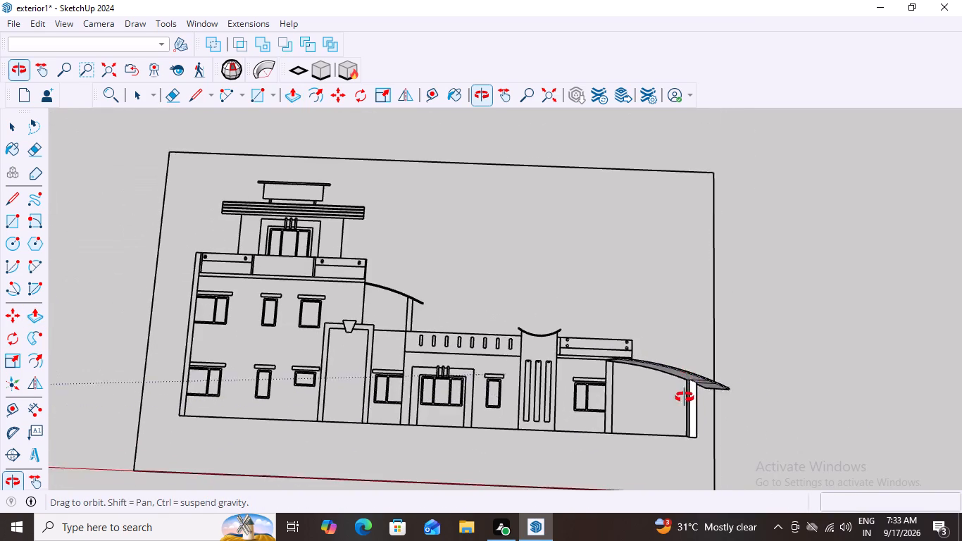
middle_drag(685, 397, 662, 466)
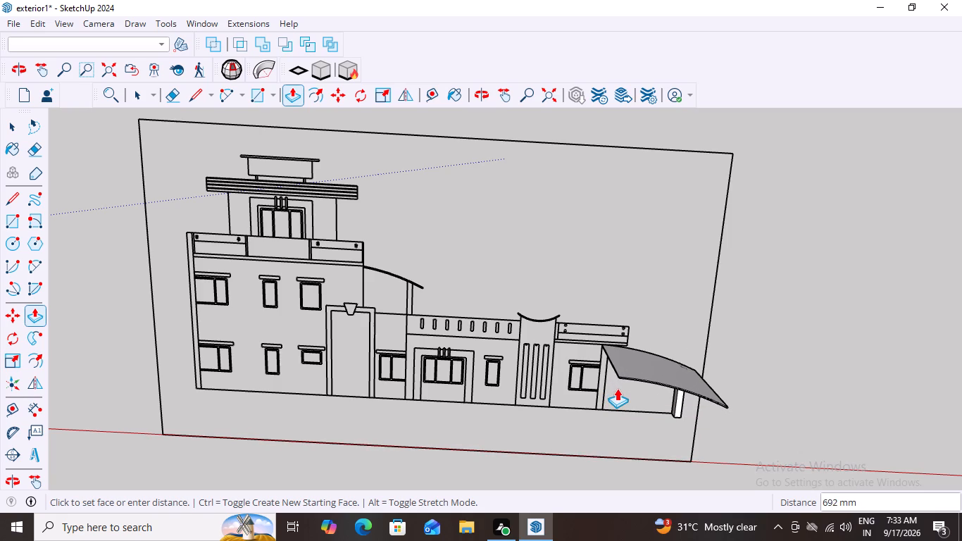
click(617, 389)
key(space)
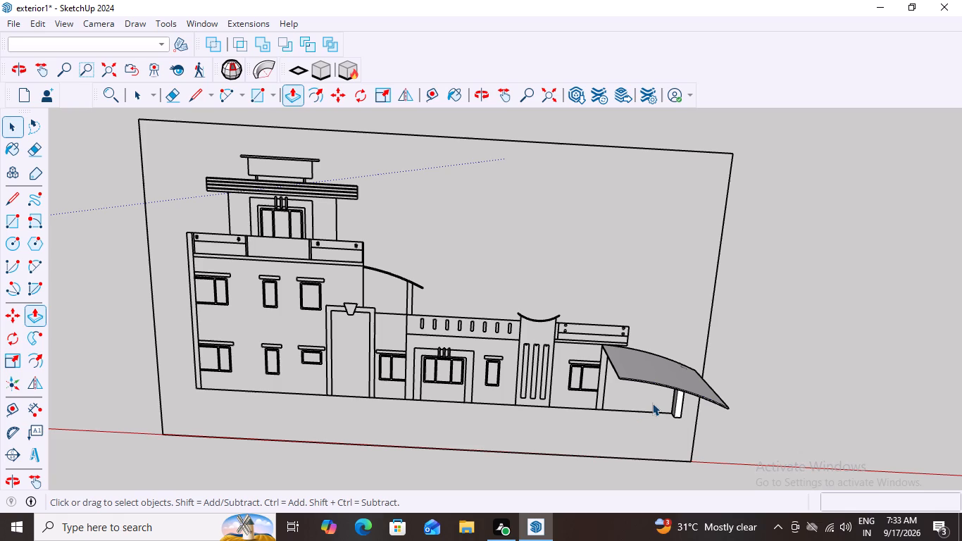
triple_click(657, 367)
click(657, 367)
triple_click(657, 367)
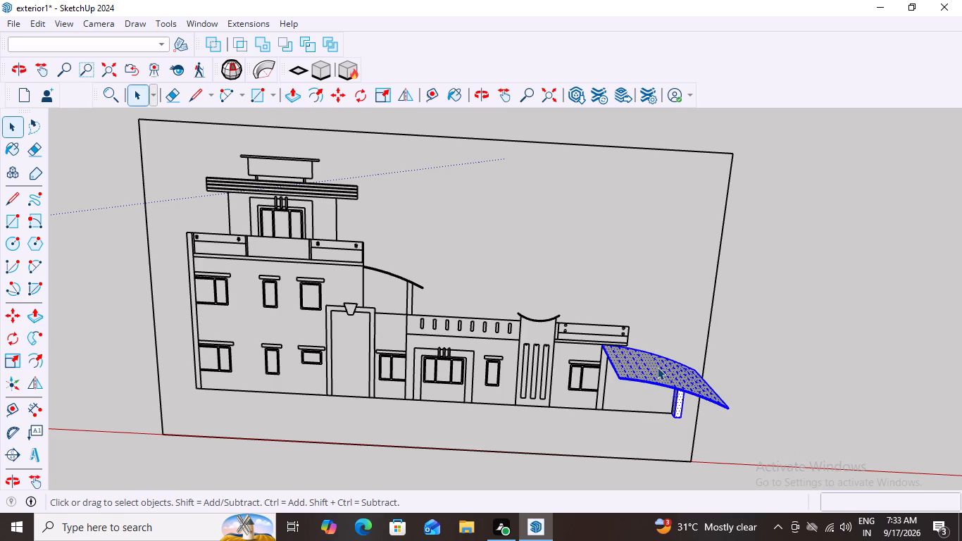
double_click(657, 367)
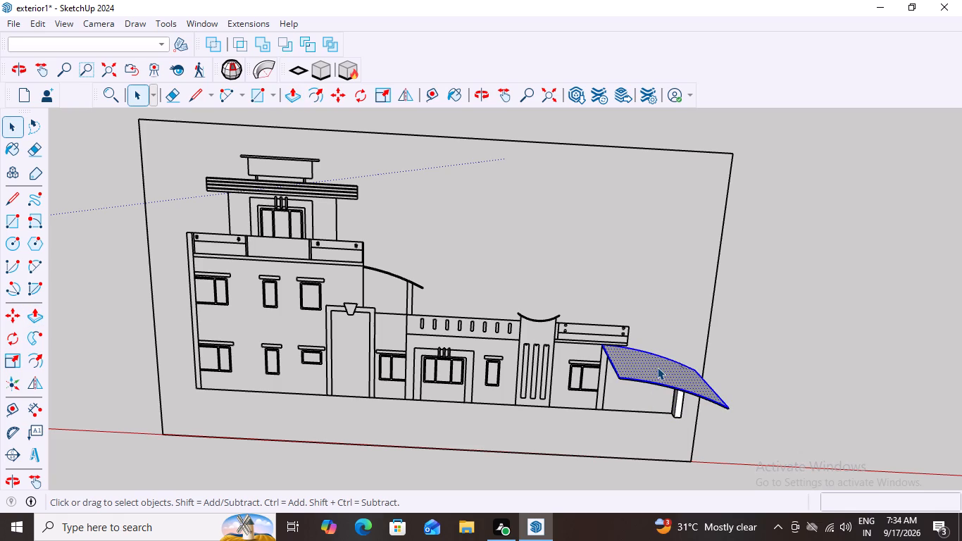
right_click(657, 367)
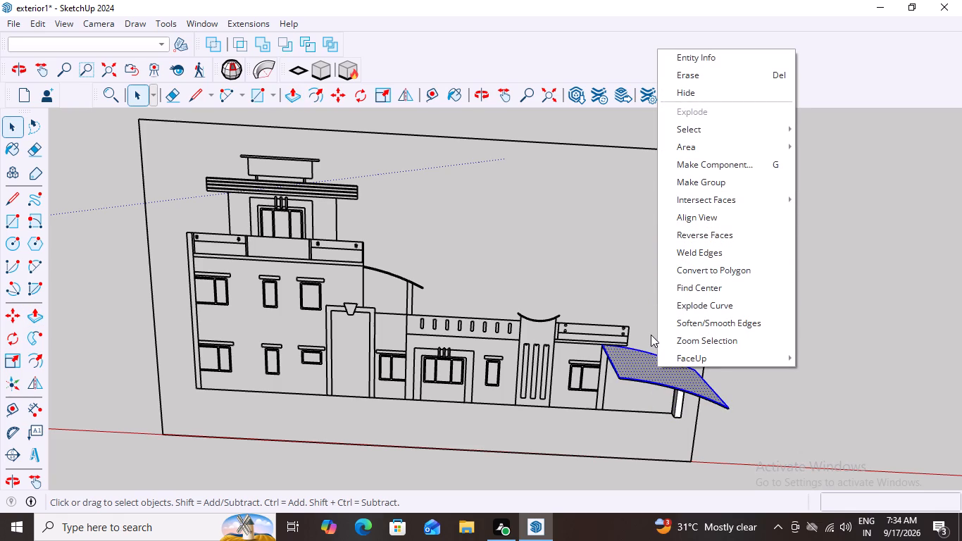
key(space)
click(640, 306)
Group the canopy's curved top surface together with its bounding edges.
scroll(687, 433, up, 3)
middle_drag(691, 422, 661, 402)
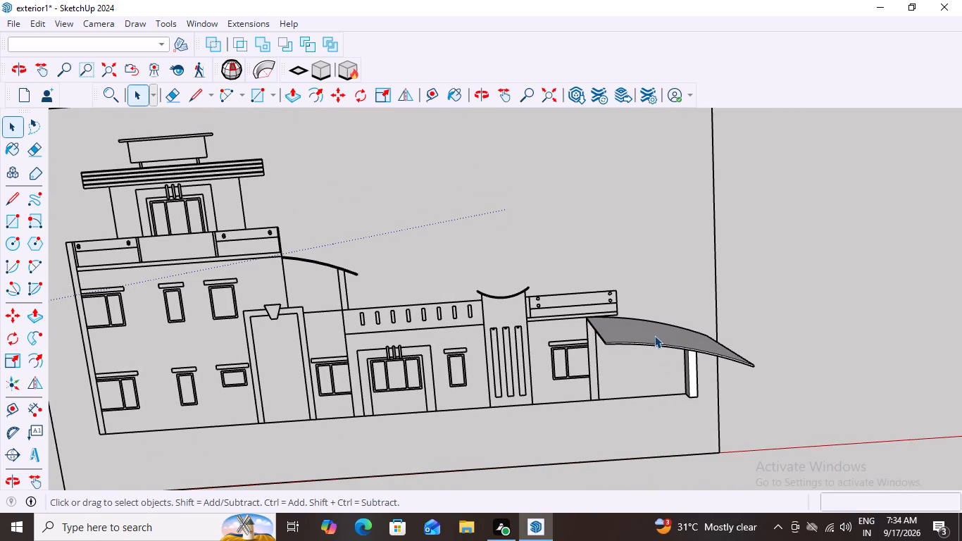
triple_click(654, 335)
double_click(654, 335)
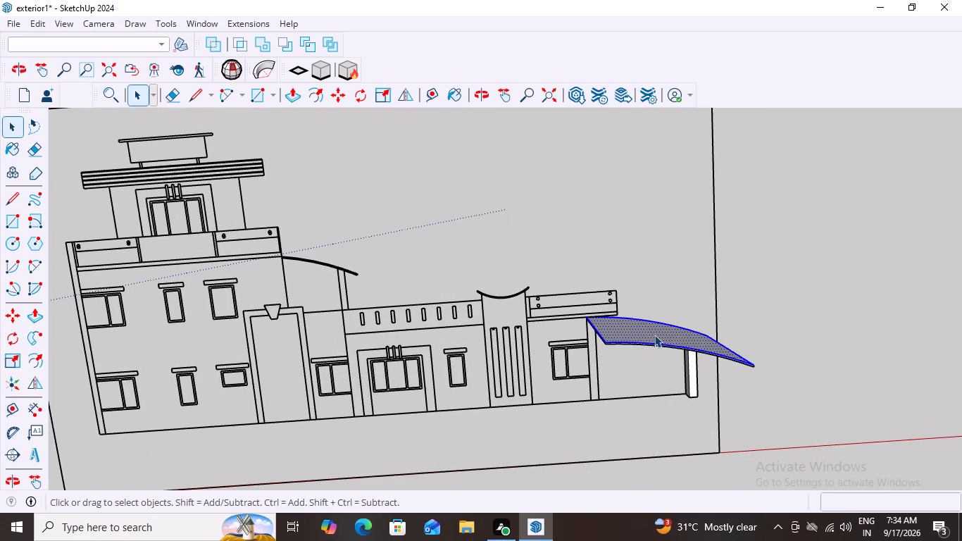
right_click(654, 335)
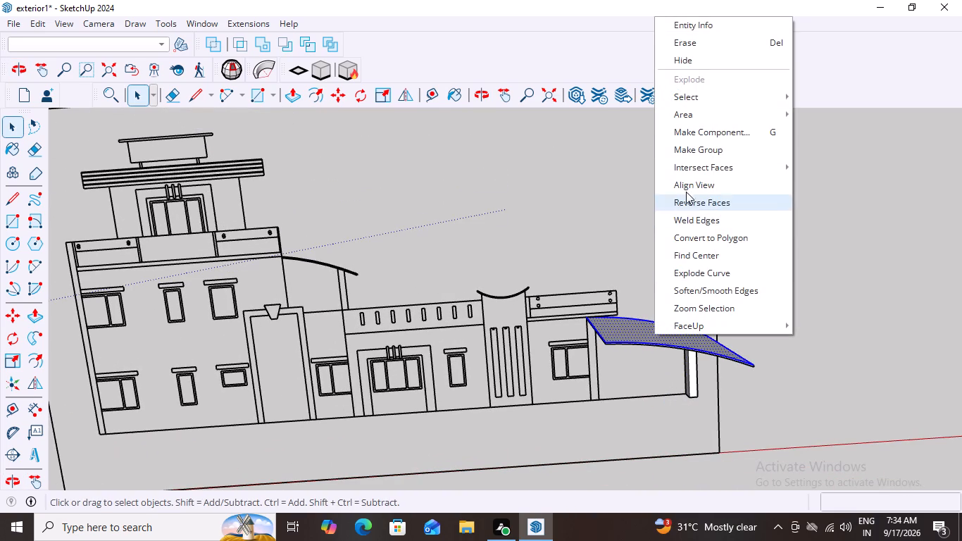
click(696, 152)
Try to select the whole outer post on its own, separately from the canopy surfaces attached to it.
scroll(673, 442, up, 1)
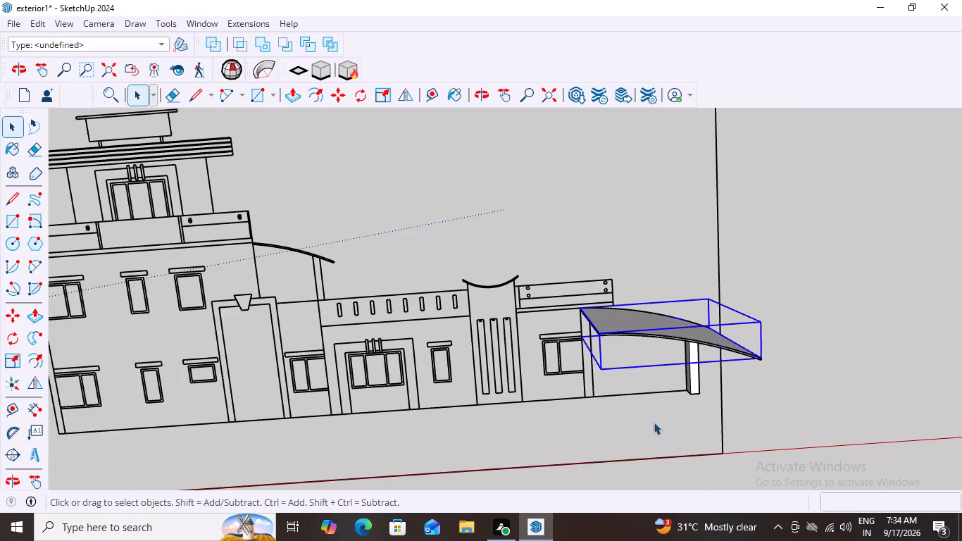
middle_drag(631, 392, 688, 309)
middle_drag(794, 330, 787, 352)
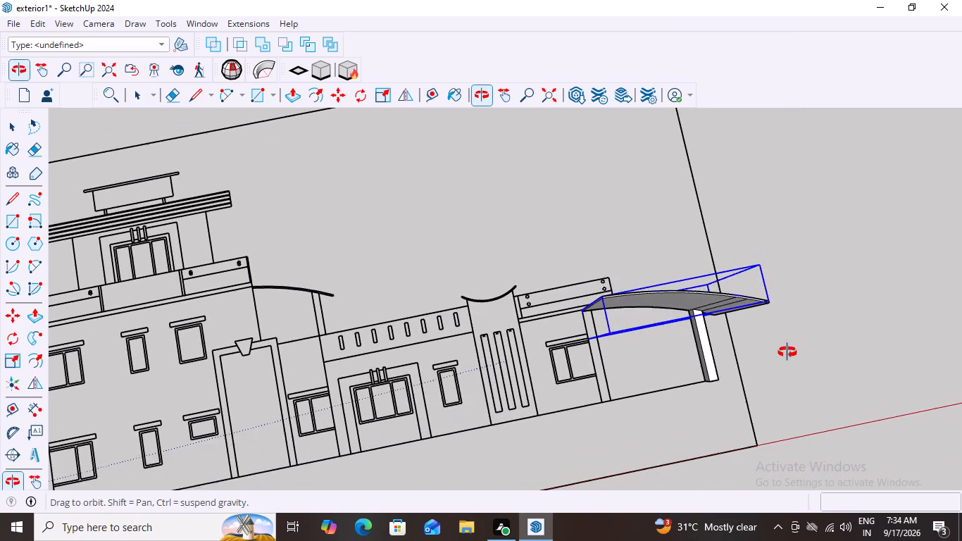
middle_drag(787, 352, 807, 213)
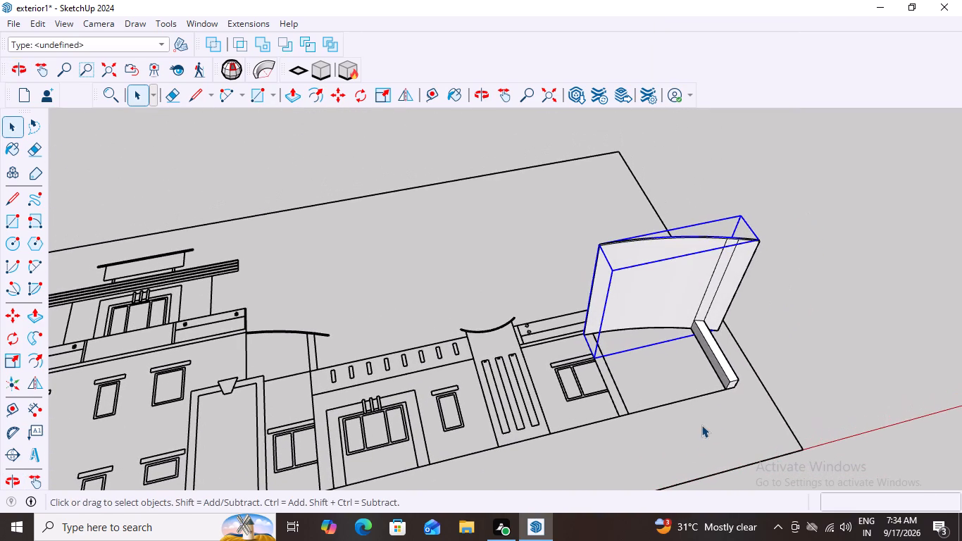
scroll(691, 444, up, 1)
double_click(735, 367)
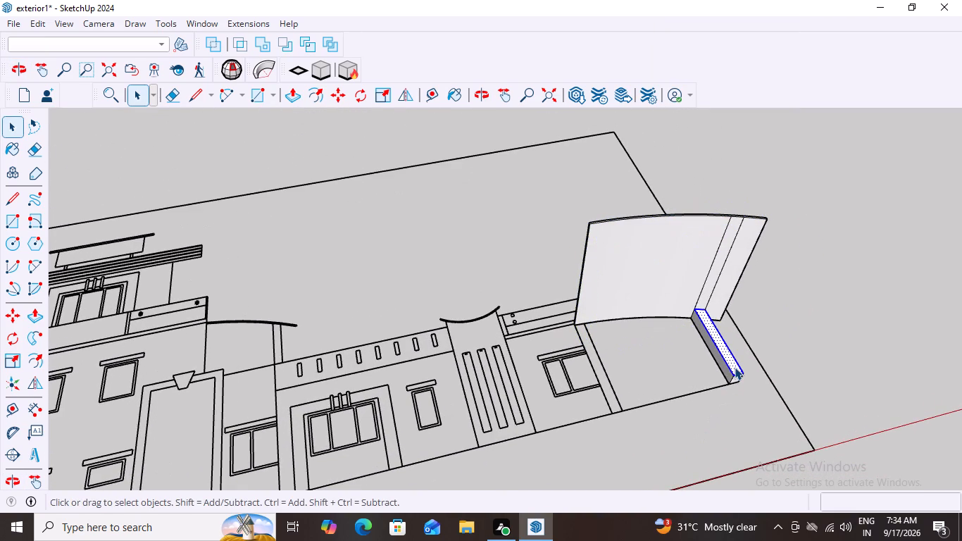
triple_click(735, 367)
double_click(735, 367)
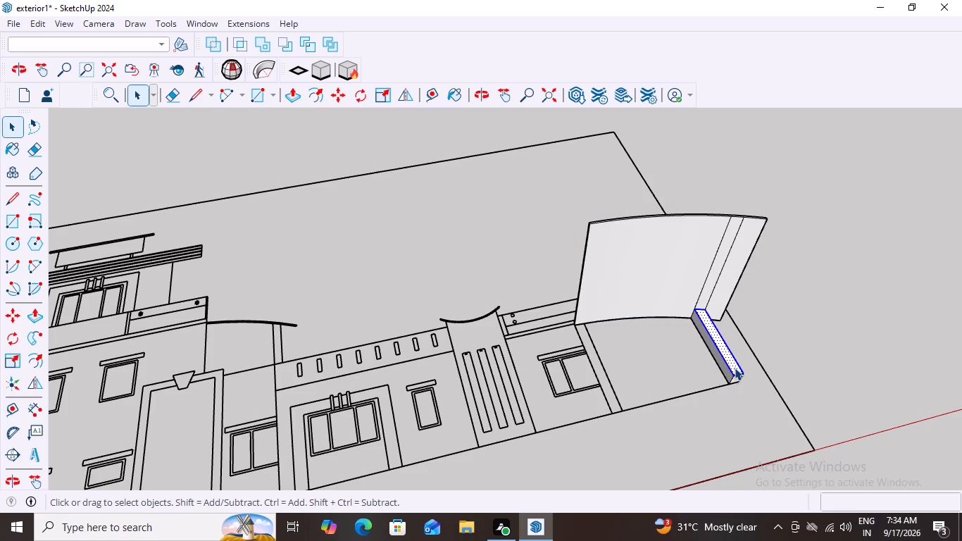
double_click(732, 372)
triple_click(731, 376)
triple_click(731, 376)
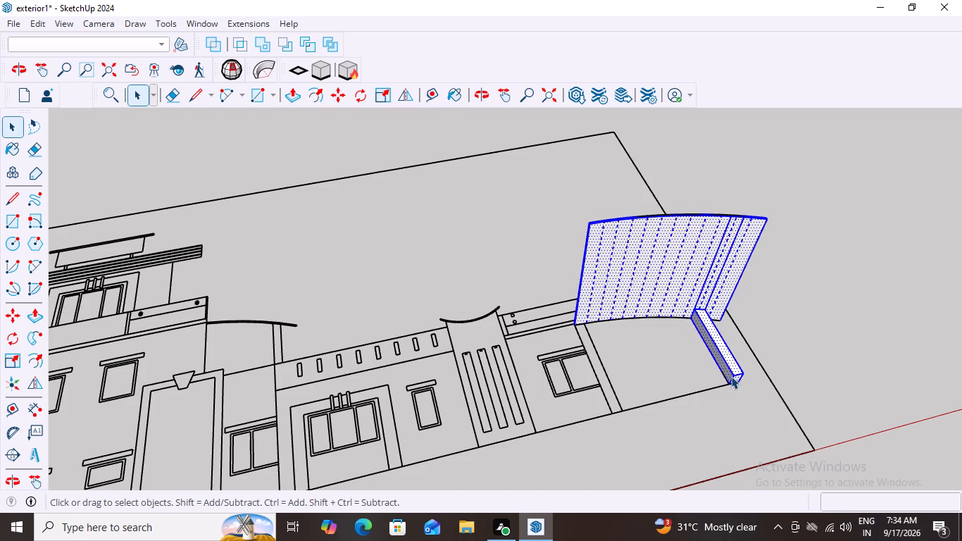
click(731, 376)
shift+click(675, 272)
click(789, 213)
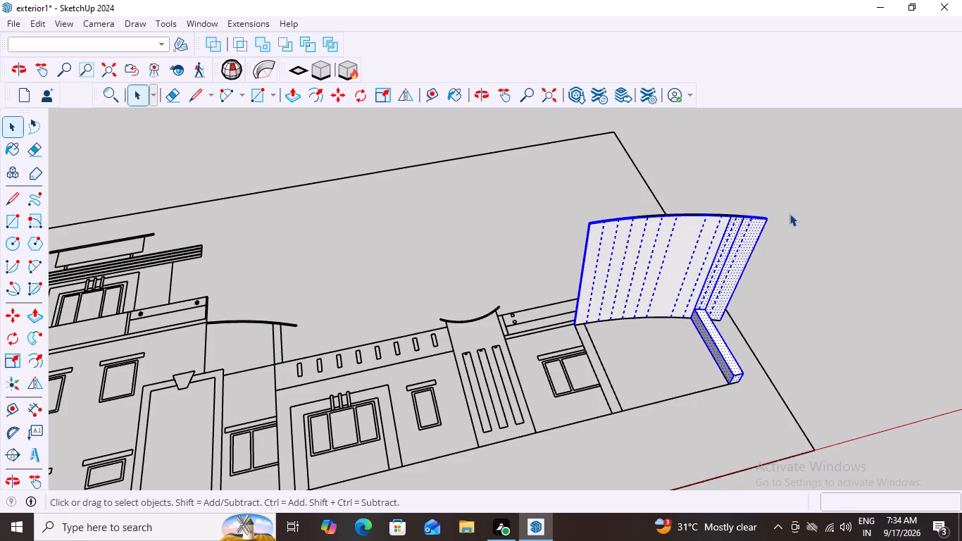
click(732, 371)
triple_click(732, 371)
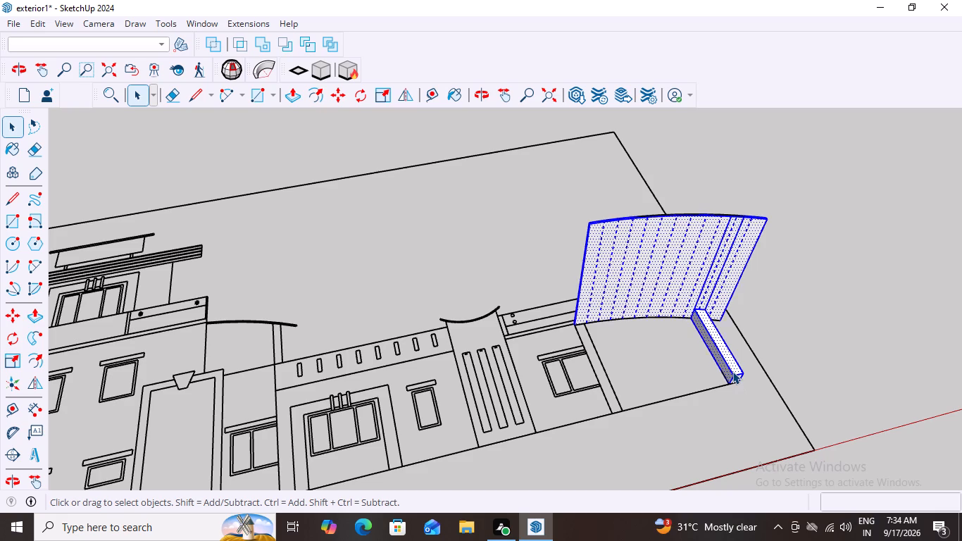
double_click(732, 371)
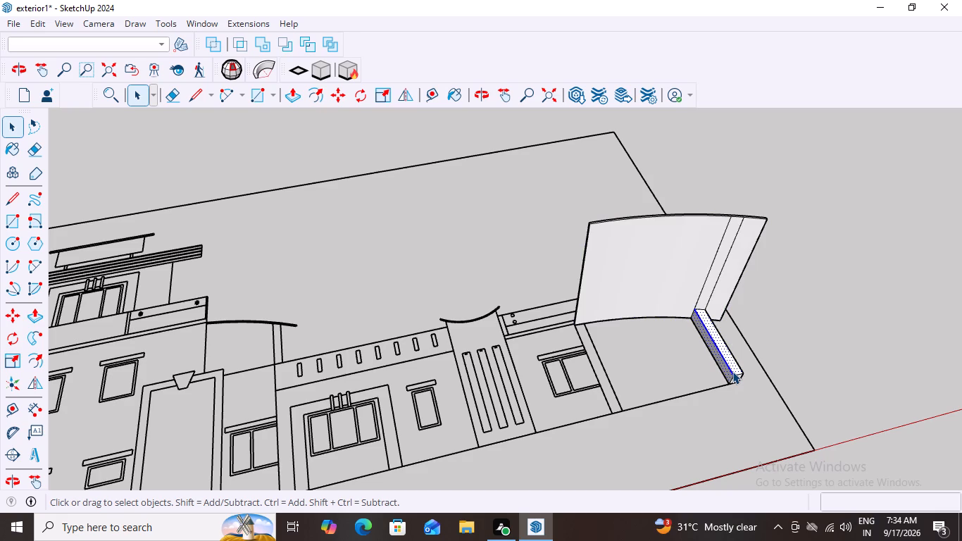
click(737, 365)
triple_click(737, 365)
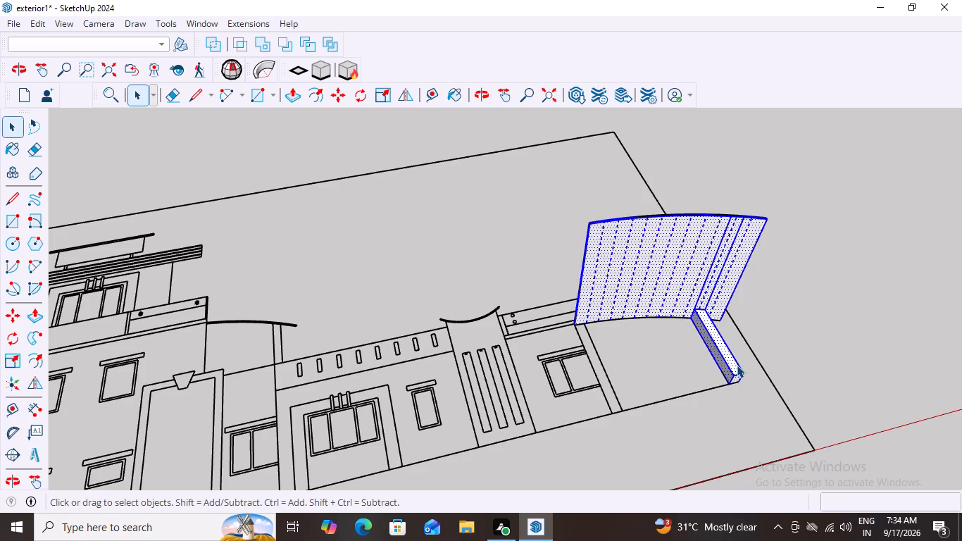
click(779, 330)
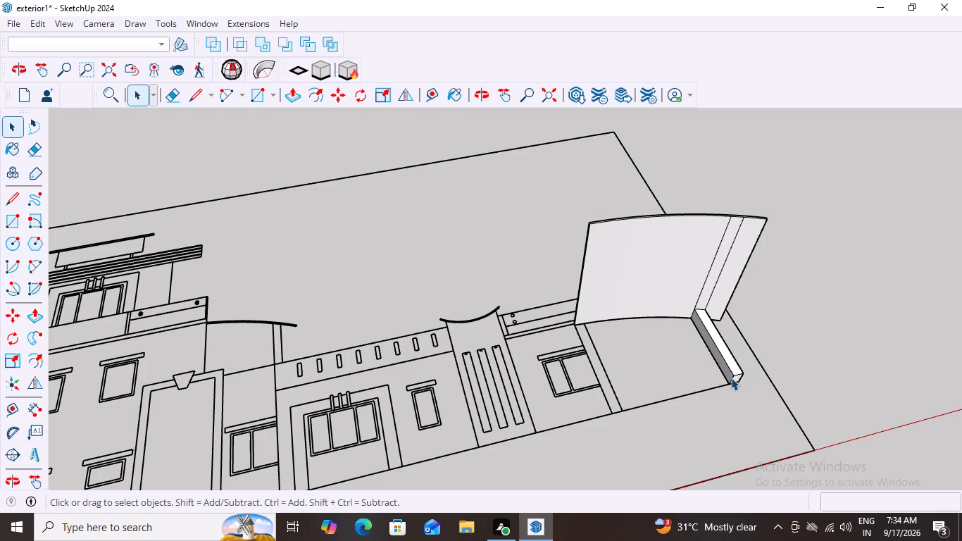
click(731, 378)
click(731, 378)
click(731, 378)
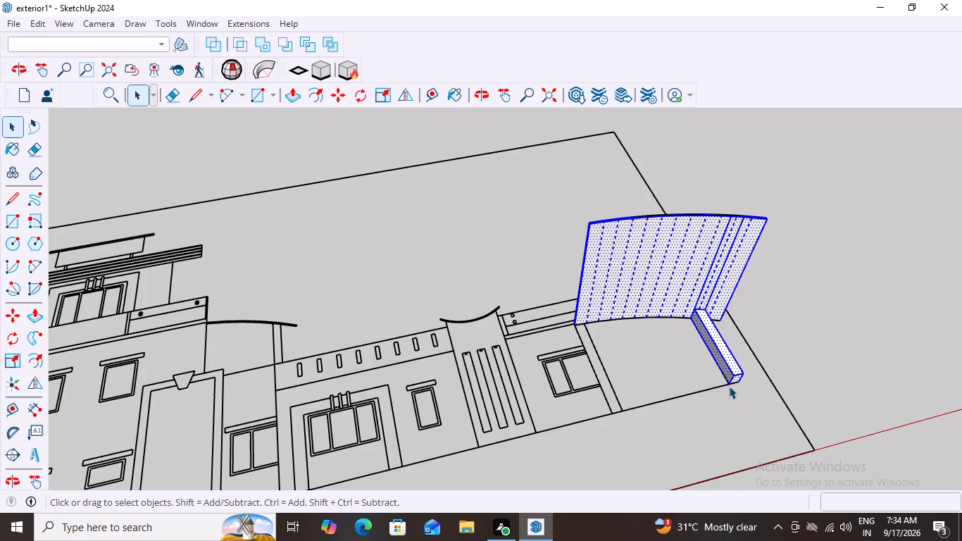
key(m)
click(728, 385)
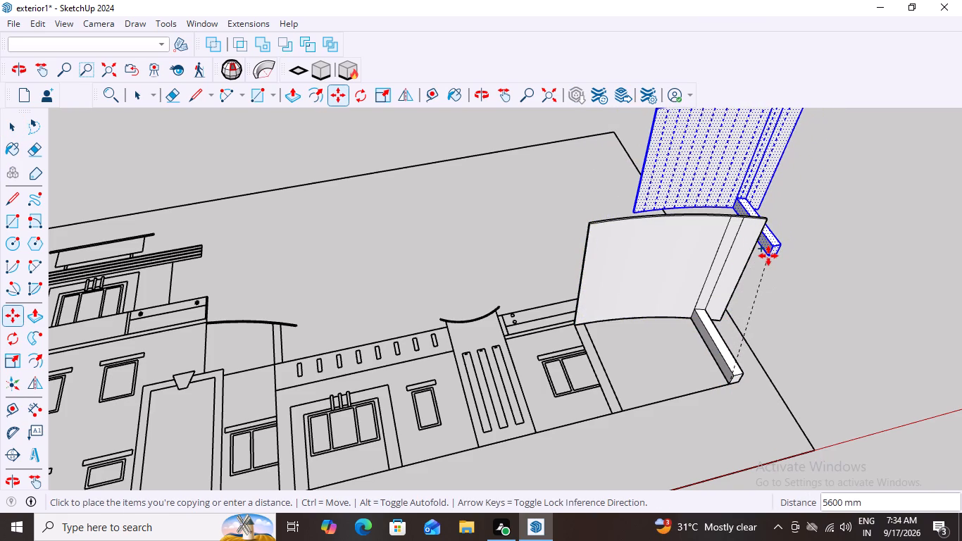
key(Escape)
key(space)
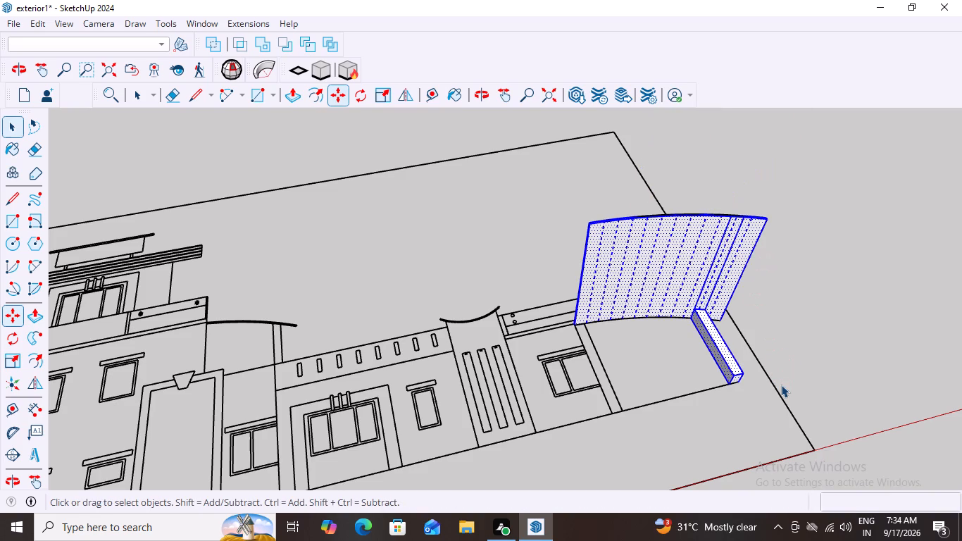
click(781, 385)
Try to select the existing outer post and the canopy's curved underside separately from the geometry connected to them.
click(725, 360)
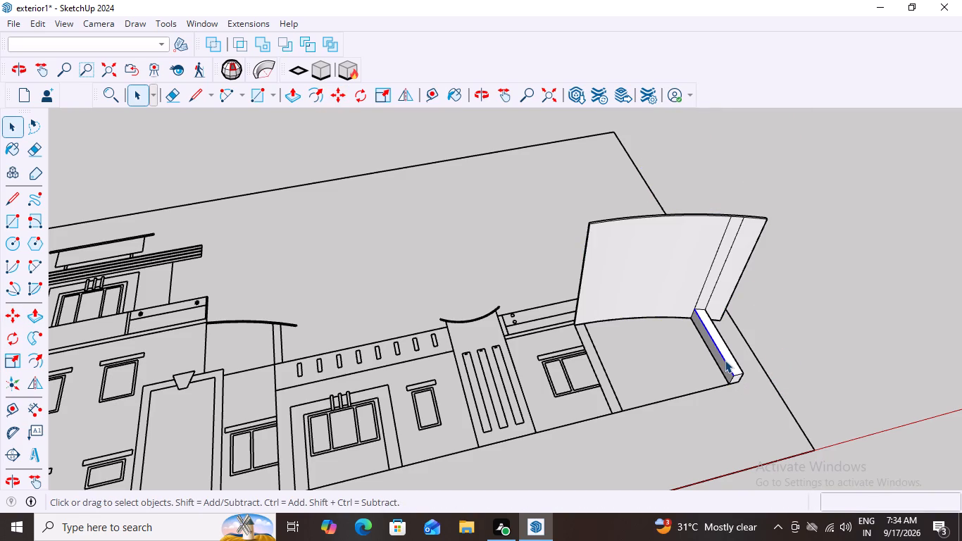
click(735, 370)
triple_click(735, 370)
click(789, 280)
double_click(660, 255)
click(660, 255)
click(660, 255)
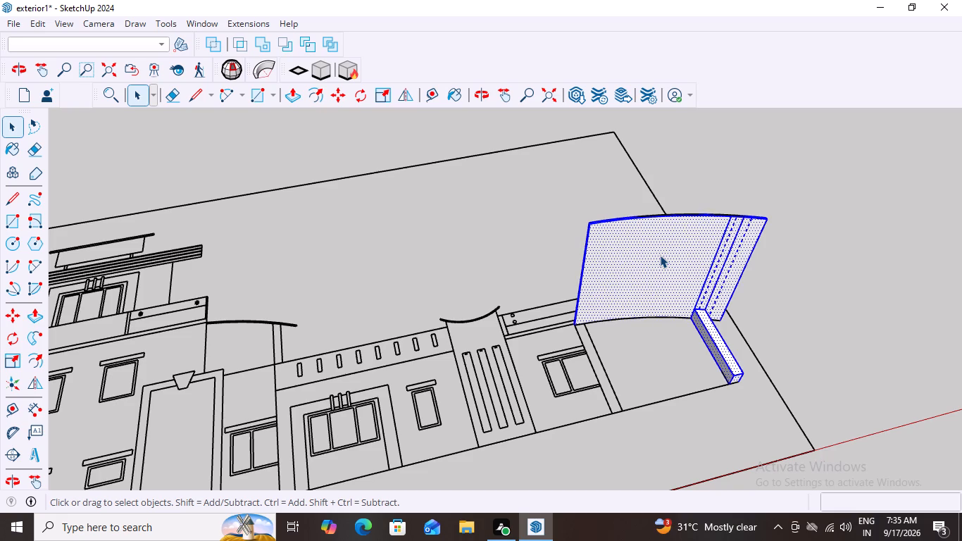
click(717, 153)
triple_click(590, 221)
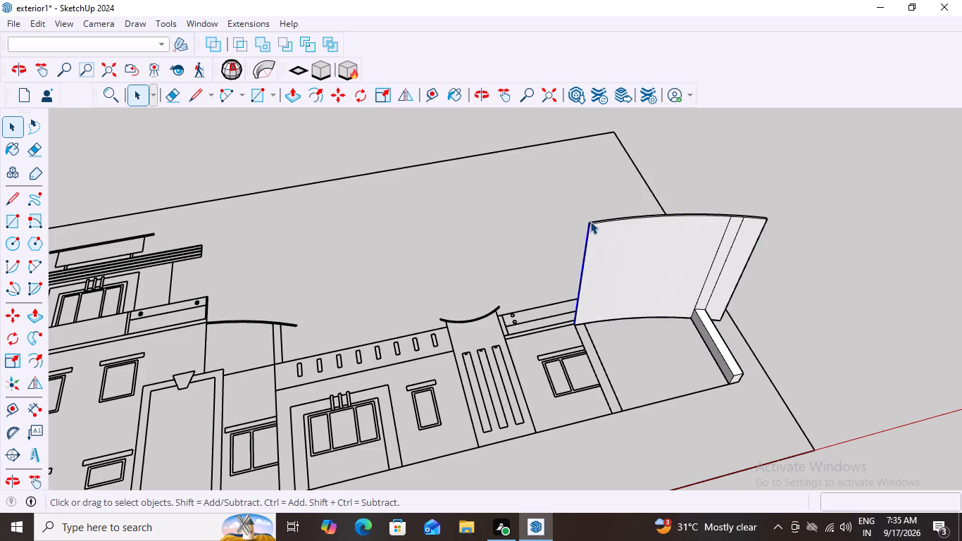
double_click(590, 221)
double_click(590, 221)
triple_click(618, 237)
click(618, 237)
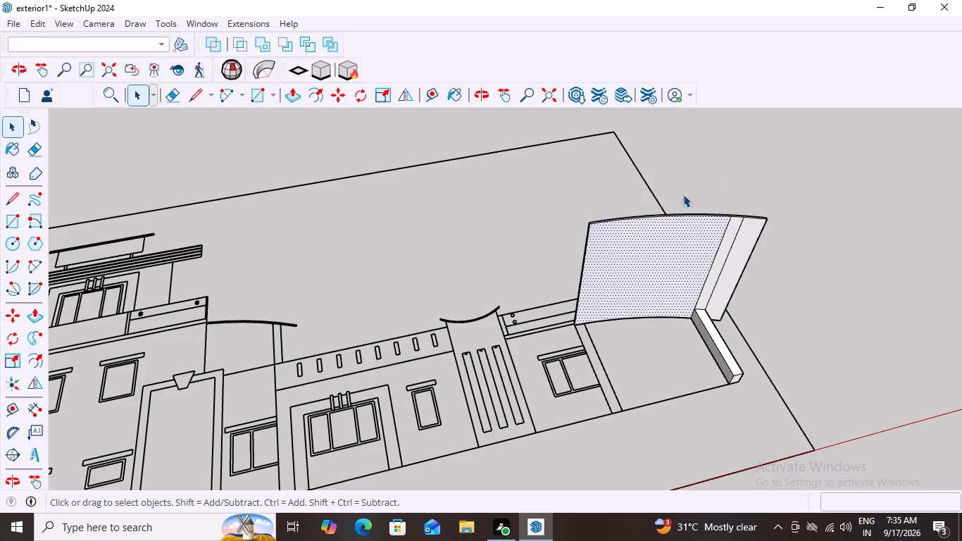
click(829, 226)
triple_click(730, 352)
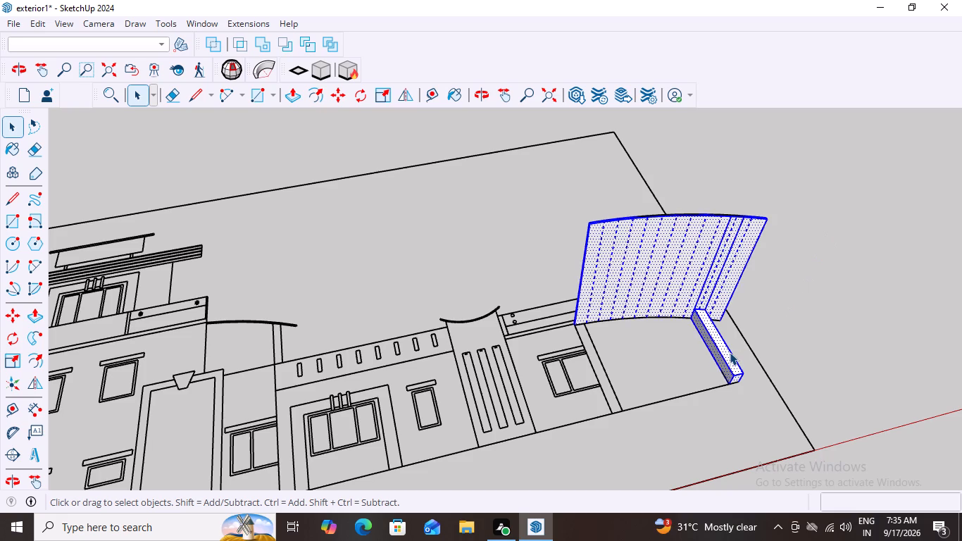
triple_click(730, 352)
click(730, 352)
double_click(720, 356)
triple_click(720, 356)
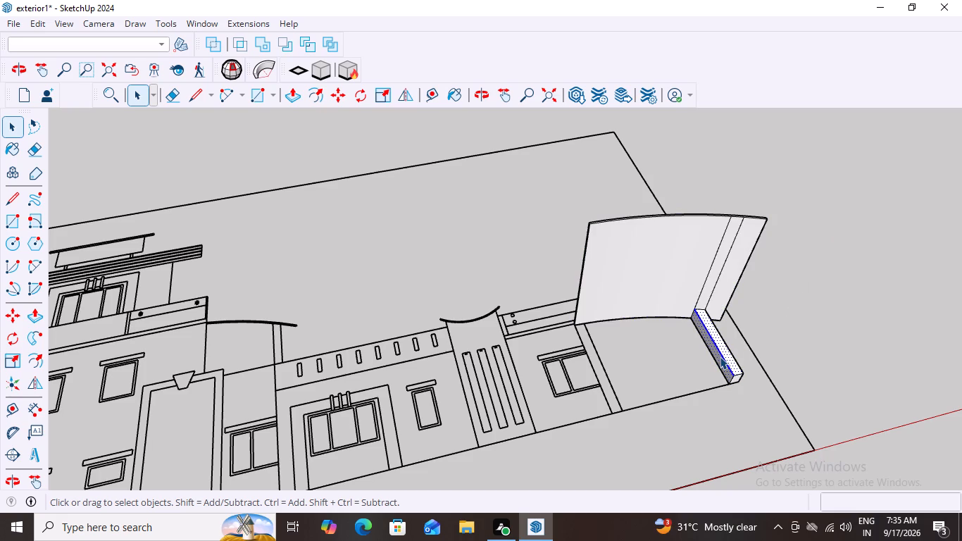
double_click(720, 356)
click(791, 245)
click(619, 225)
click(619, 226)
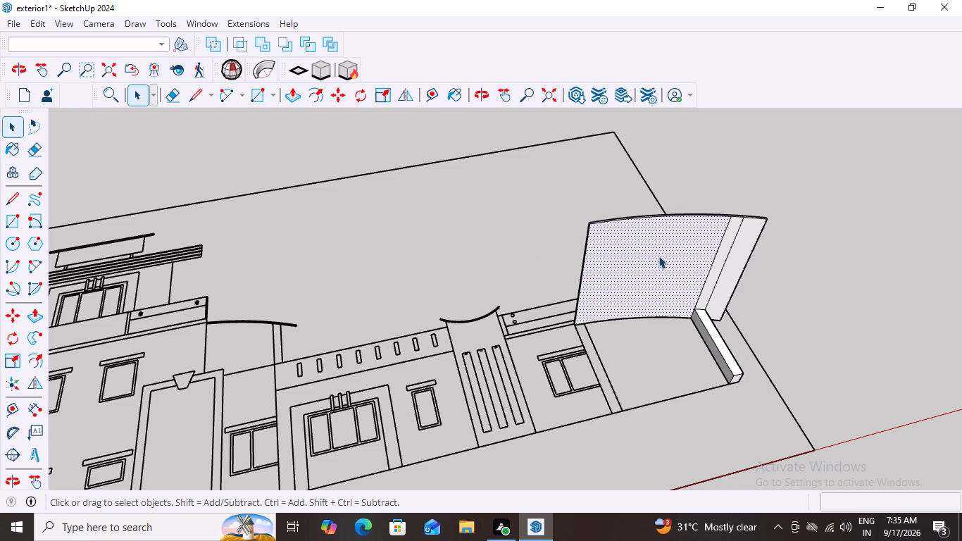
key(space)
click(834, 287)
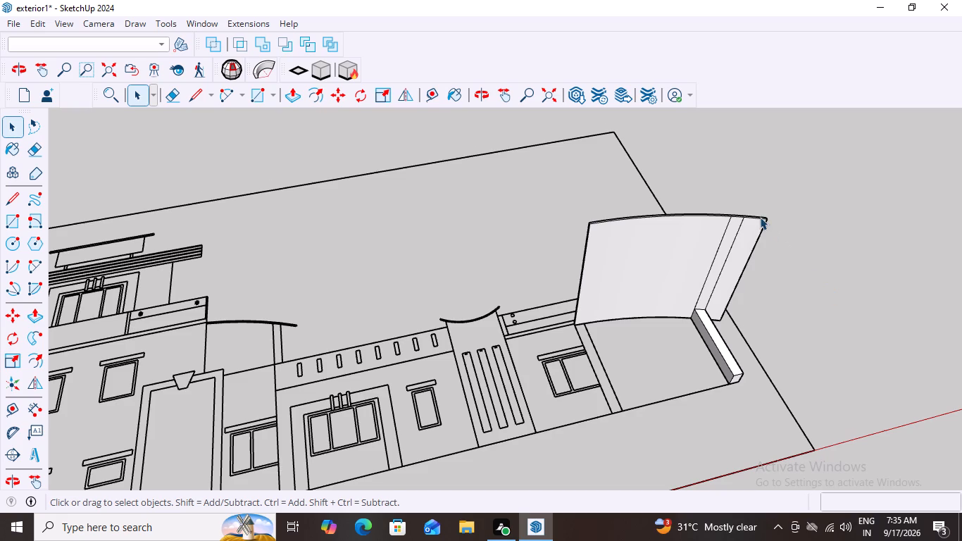
Draw a square of about 321 x 321 mm across the narrow strip on the canopy's underside, at the end farthest from the existing post.
scroll(759, 216, up, 10)
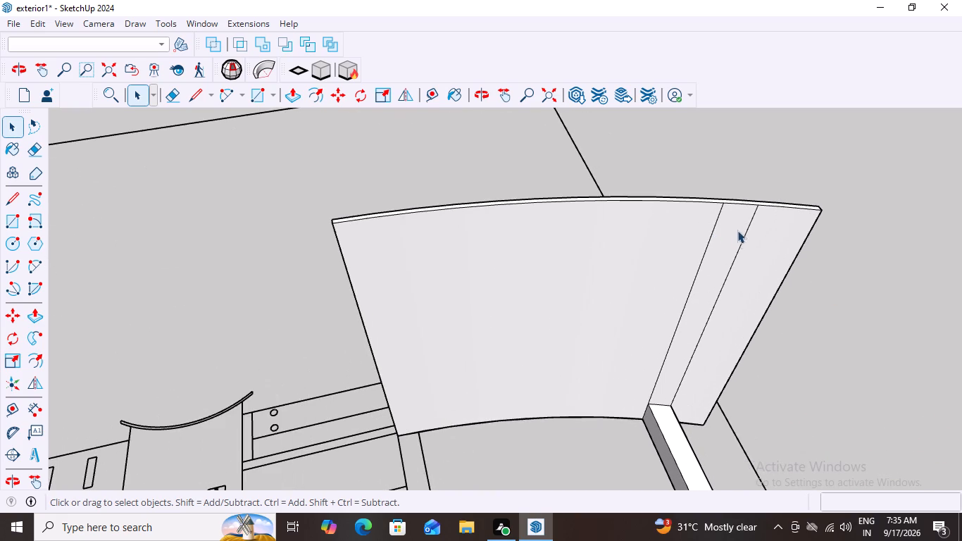
scroll(737, 231, down, 9)
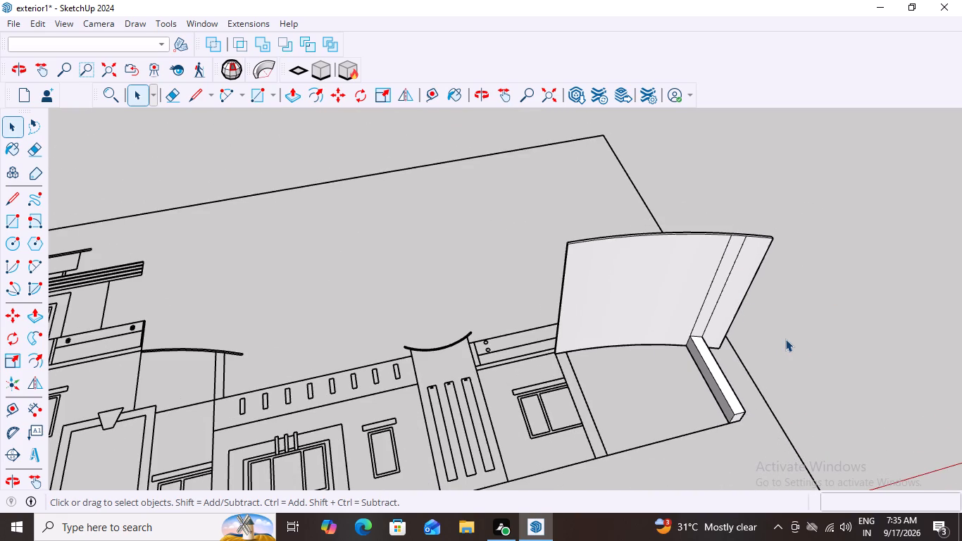
key(r)
scroll(726, 236, up, 10)
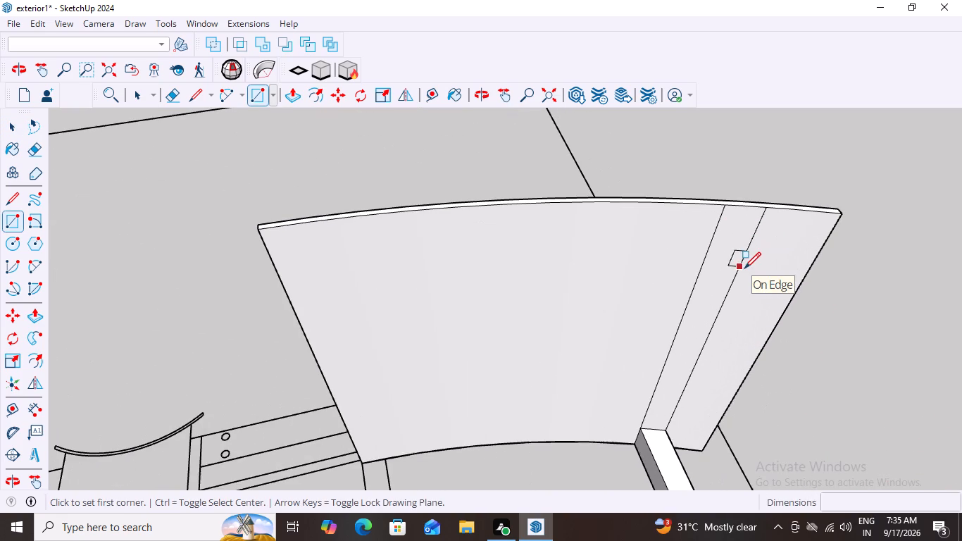
click(723, 207)
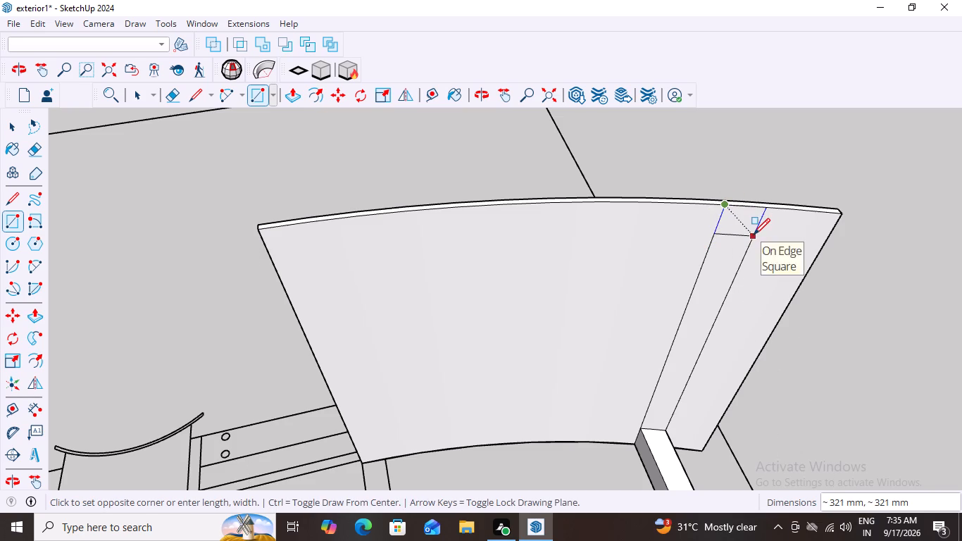
click(752, 235)
scroll(768, 265, down, 5)
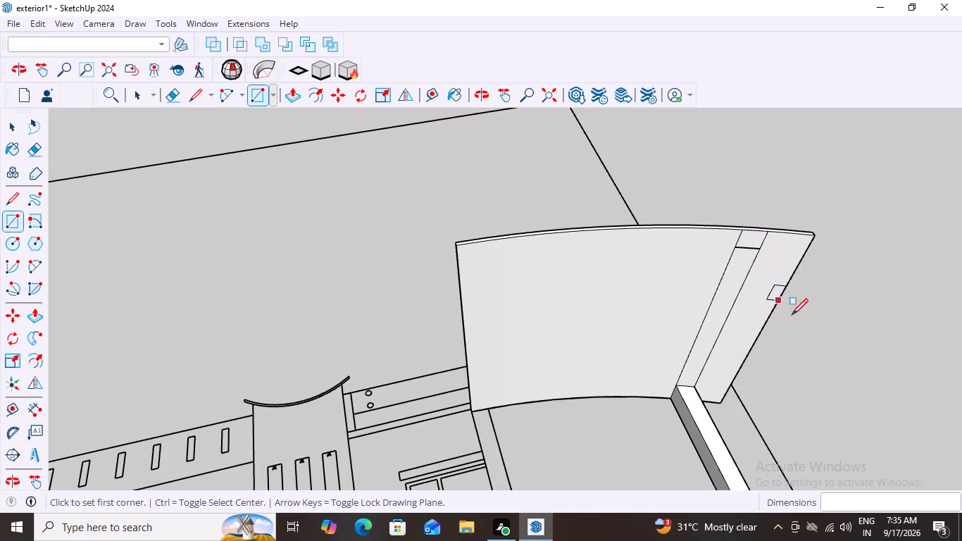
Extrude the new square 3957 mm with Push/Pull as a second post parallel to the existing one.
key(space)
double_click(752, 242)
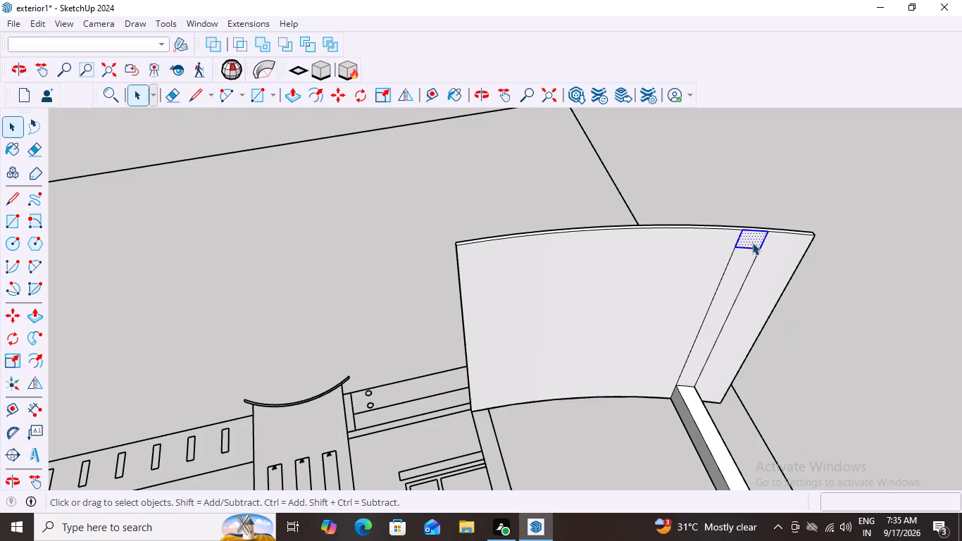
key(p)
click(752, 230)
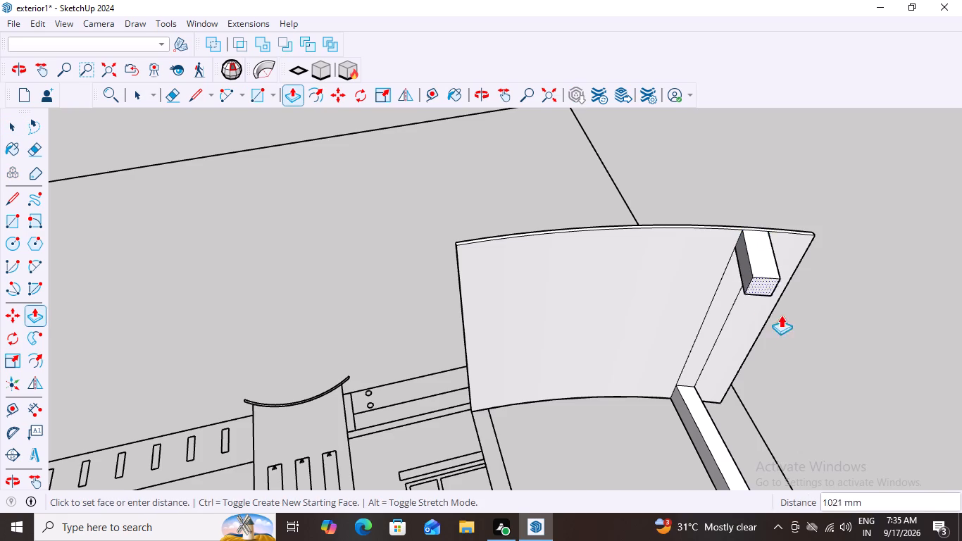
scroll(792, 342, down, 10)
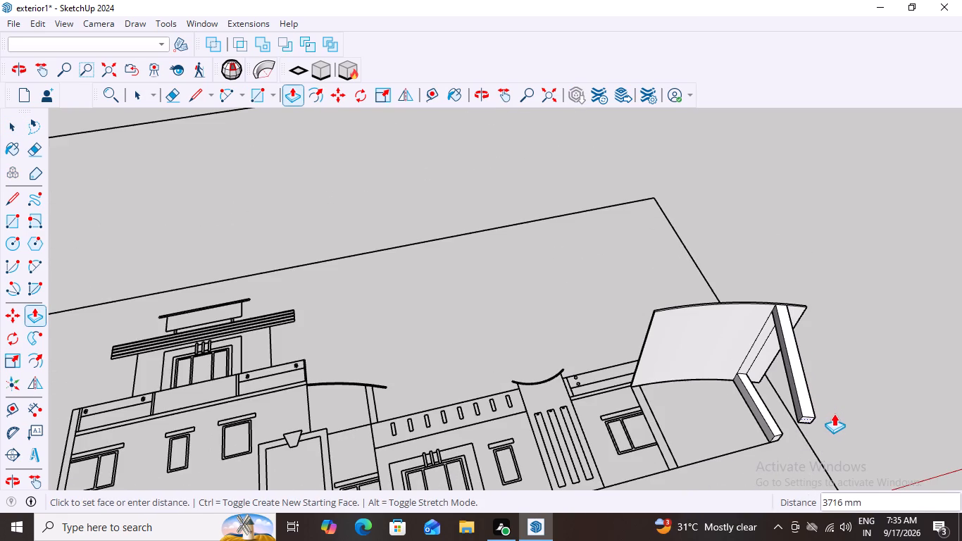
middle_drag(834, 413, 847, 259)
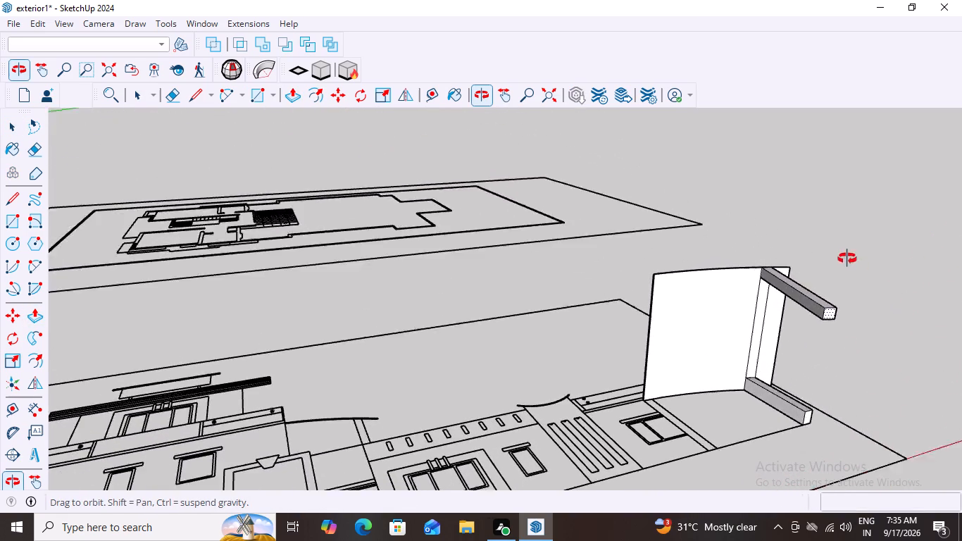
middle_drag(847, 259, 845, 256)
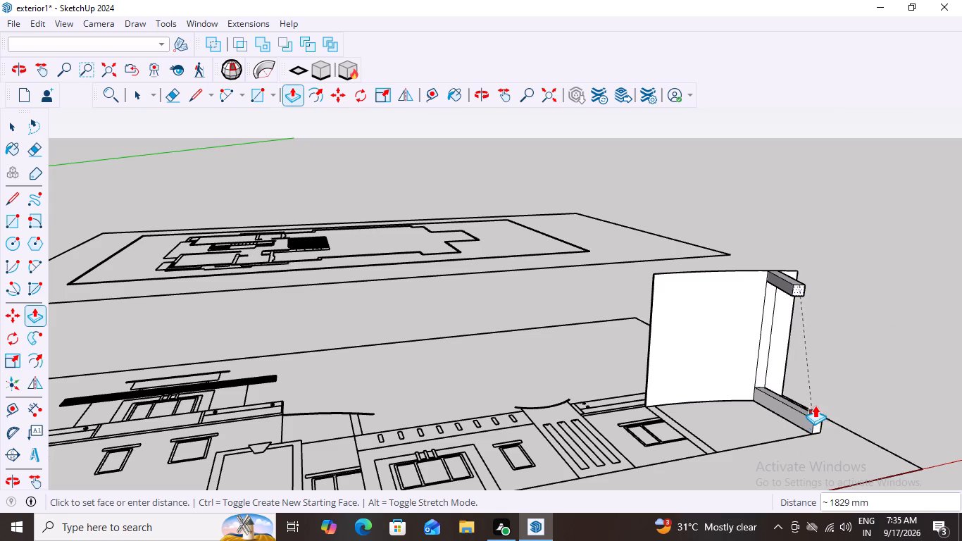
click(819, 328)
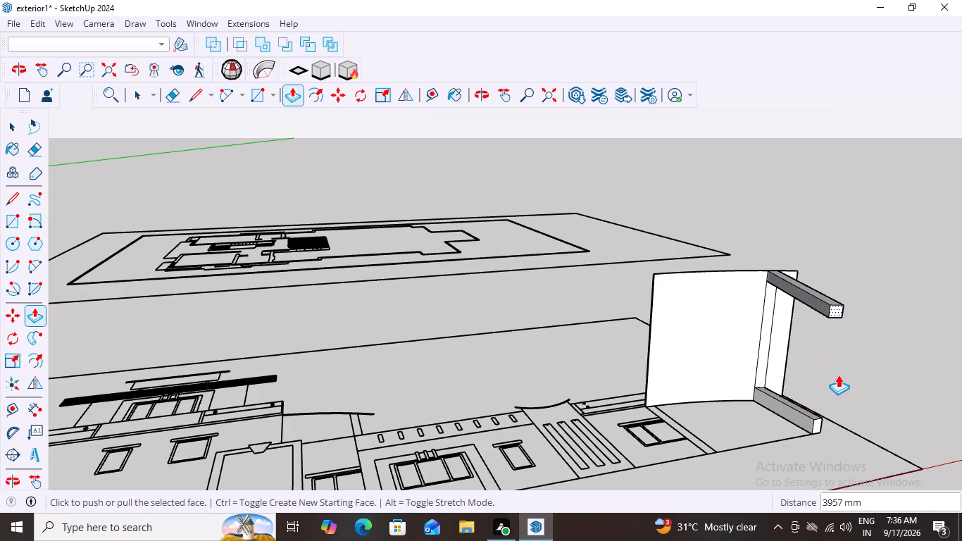
Examine the canopy and its two posts from several sides, comparing how the posts line up.
key(space)
click(844, 275)
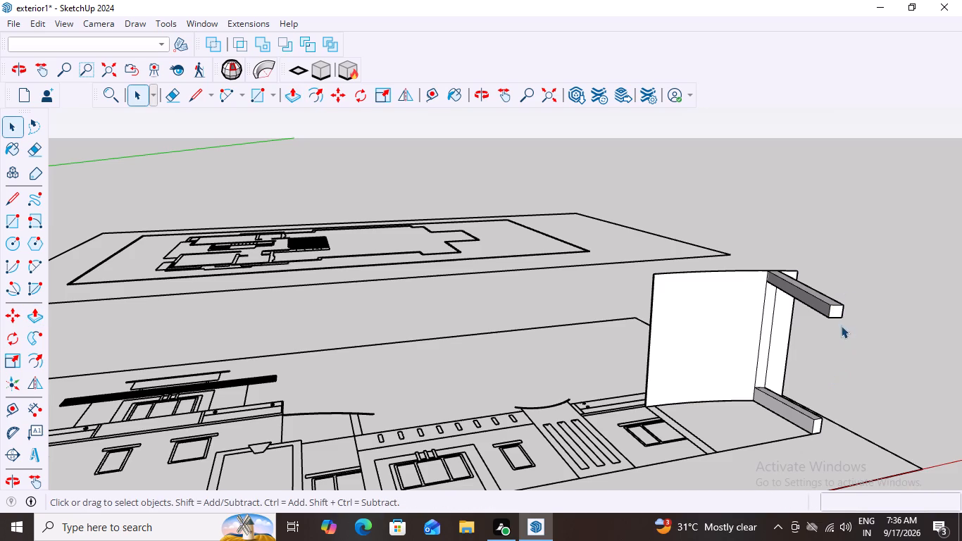
middle_drag(841, 326, 904, 503)
middle_drag(780, 325, 840, 437)
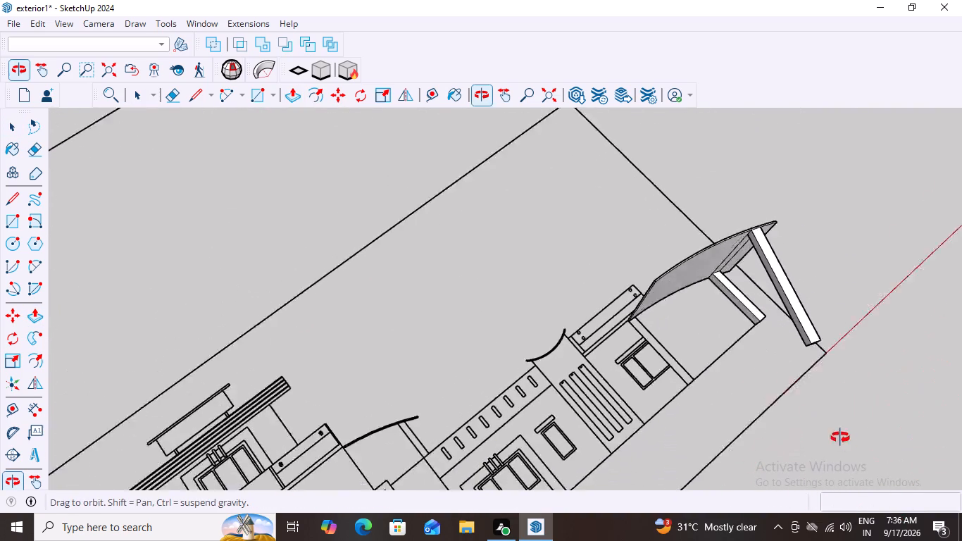
middle_drag(840, 437, 904, 444)
middle_drag(745, 287, 808, 505)
middle_drag(820, 292, 720, 373)
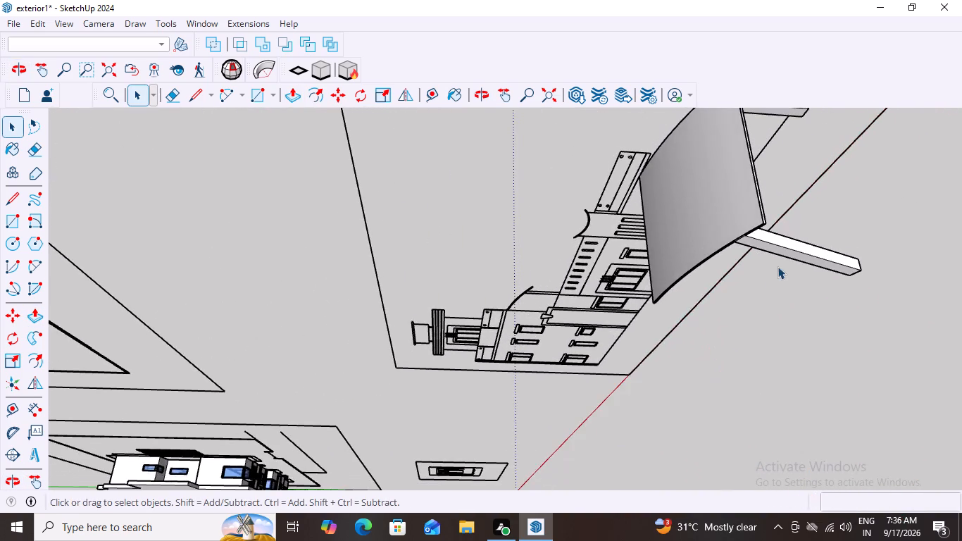
scroll(778, 267, down, 4)
scroll(802, 334, down, 2)
middle_drag(708, 291, 901, 228)
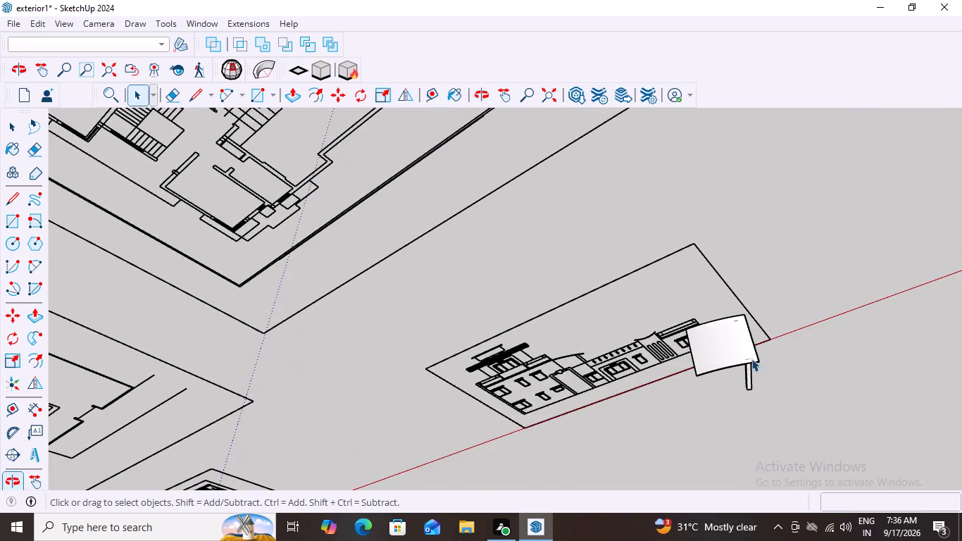
middle_drag(744, 357, 792, 153)
scroll(687, 526, up, 2)
middle_drag(753, 401, 668, 268)
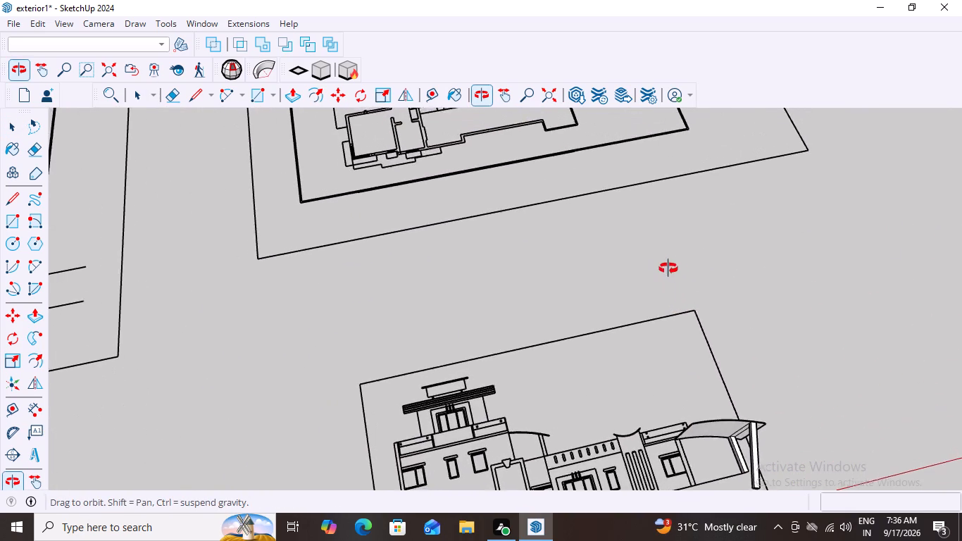
middle_drag(668, 268, 670, 266)
scroll(739, 510, up, 3)
scroll(760, 429, up, 8)
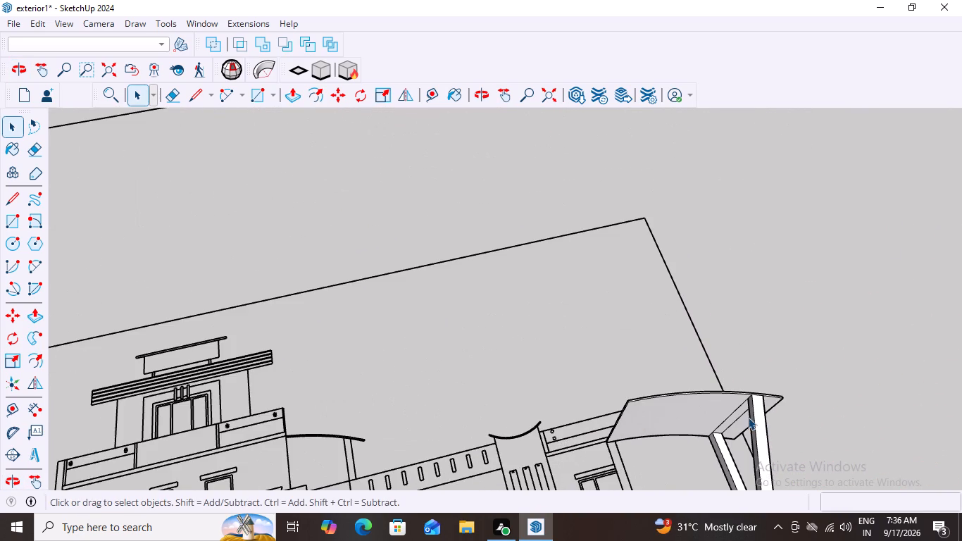
scroll(657, 437, down, 14)
middle_drag(671, 444, 651, 408)
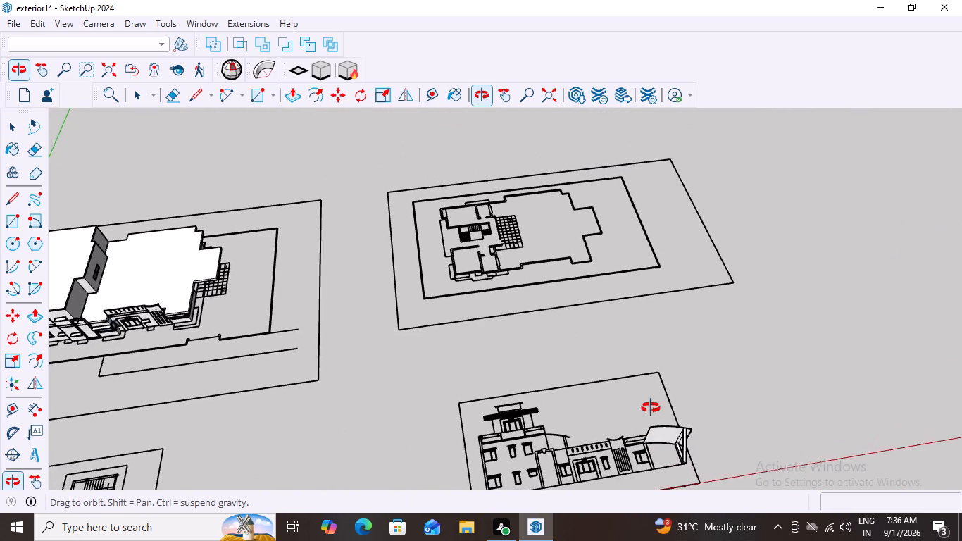
middle_drag(651, 408, 654, 416)
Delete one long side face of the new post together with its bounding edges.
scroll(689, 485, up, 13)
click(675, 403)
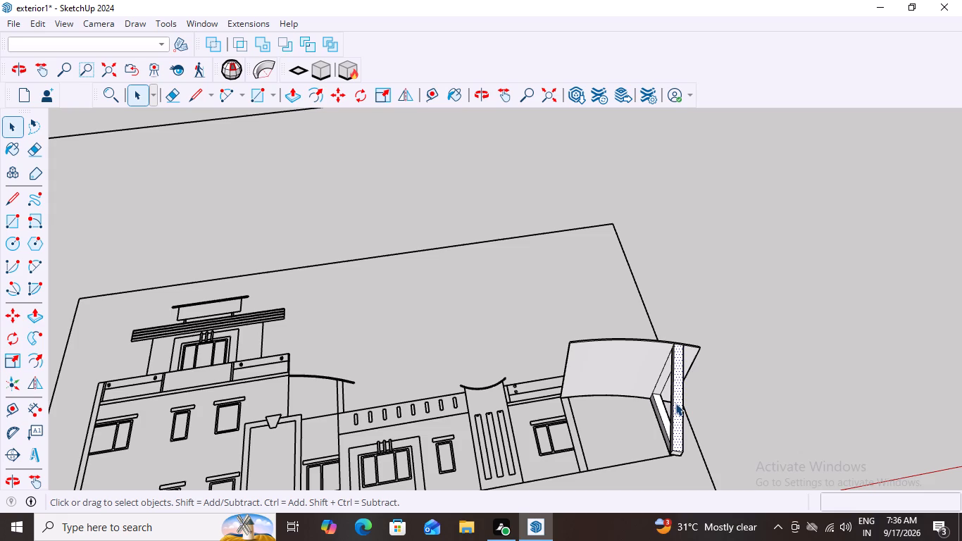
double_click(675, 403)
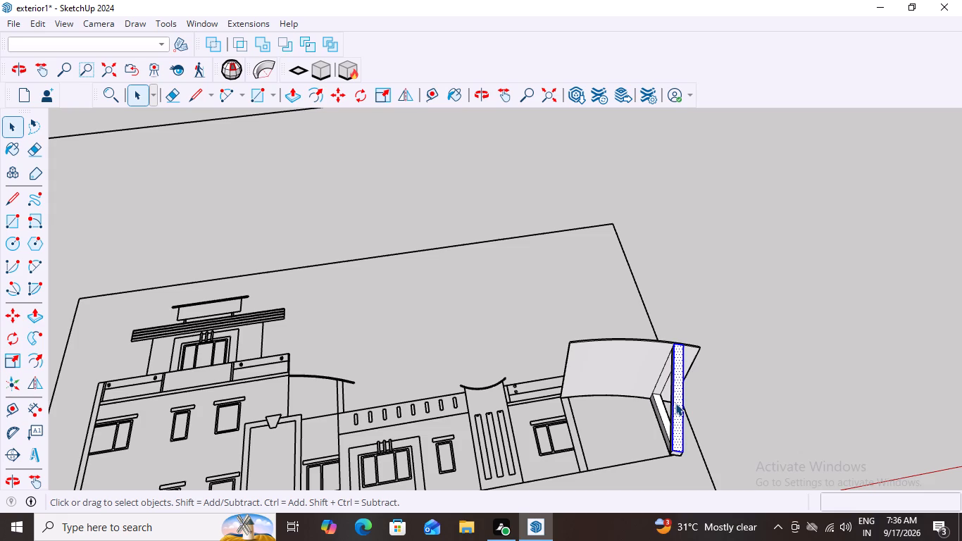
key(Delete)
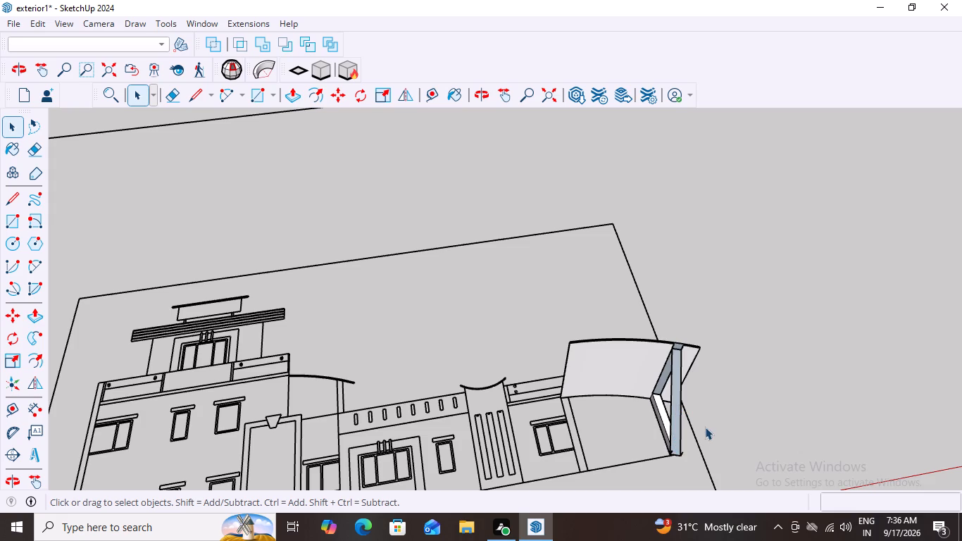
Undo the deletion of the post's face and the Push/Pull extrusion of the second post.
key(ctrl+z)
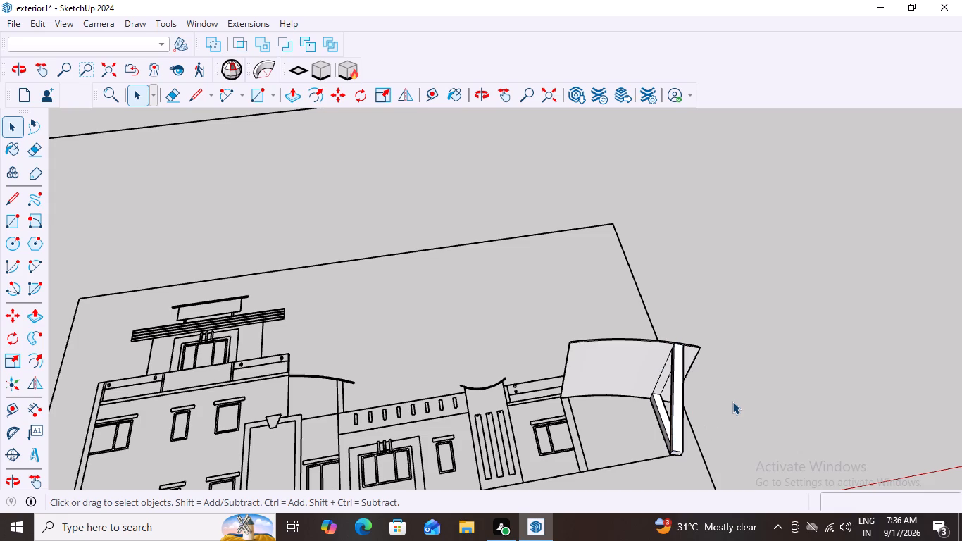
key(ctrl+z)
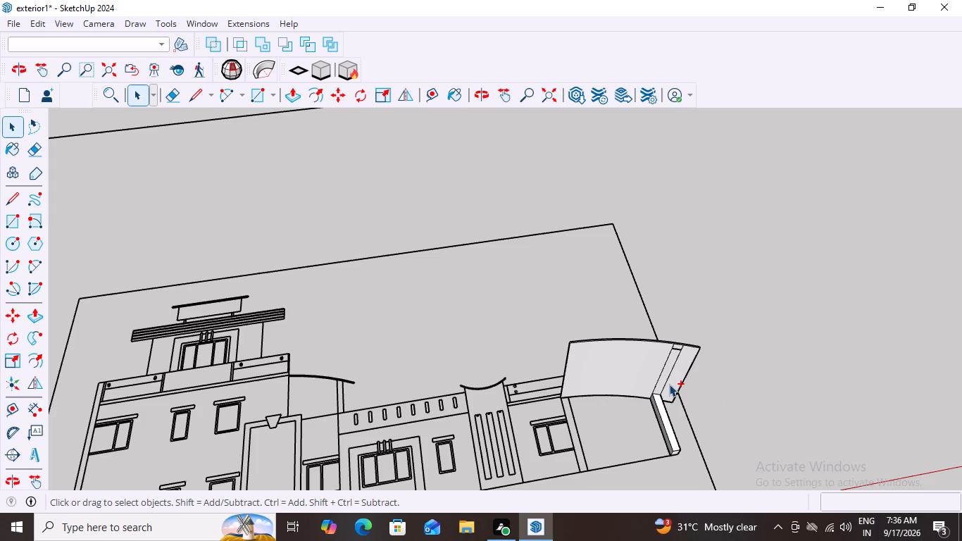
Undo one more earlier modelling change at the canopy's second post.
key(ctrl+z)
Examine the curved canopy and its single post from several sides against the front elevation drawing.
middle_drag(701, 404, 774, 380)
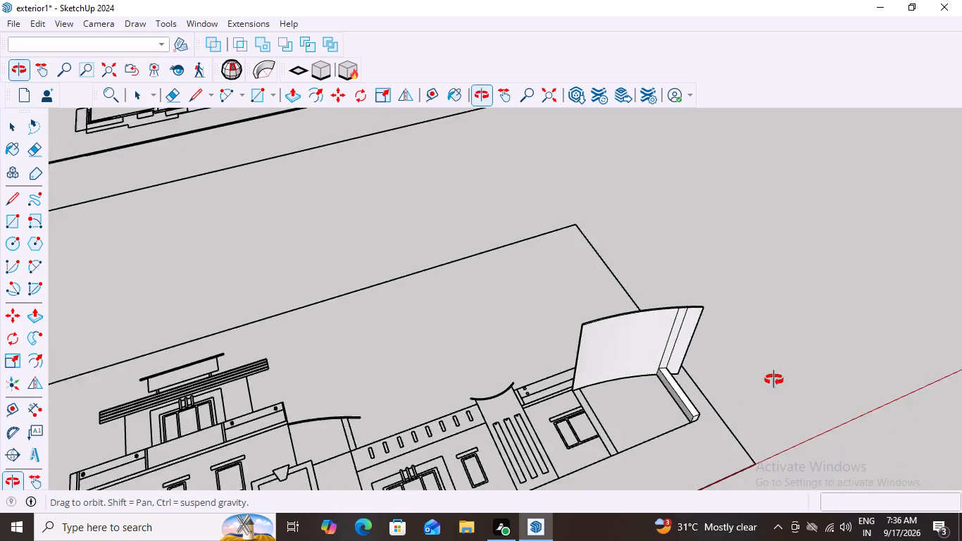
middle_drag(774, 380, 780, 540)
middle_drag(696, 359, 708, 425)
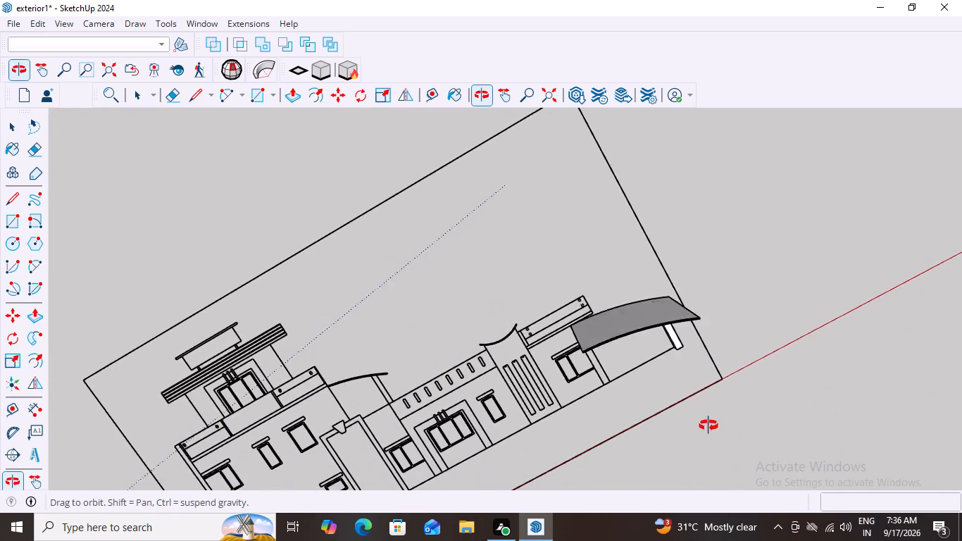
middle_drag(708, 425, 709, 485)
scroll(656, 332, up, 3)
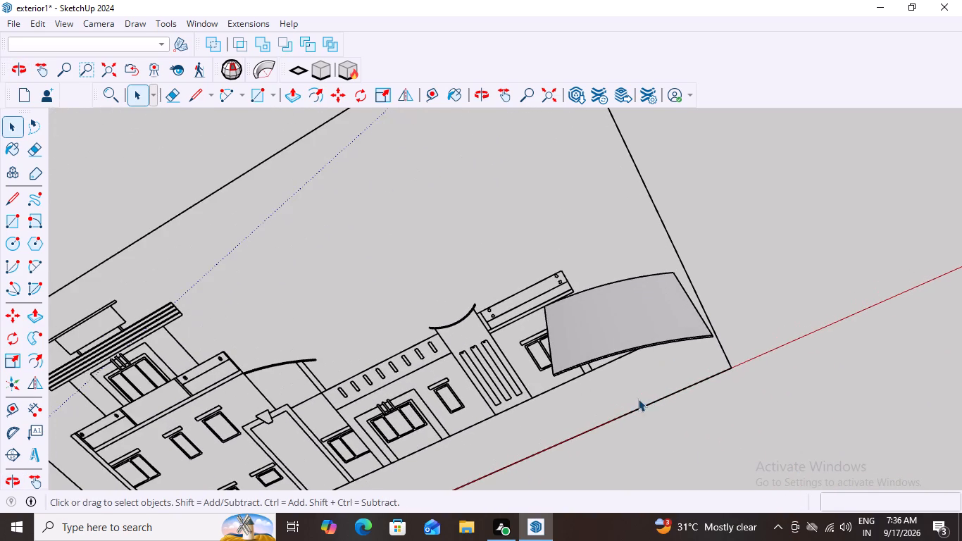
scroll(543, 378, down, 3)
middle_drag(699, 309, 780, 261)
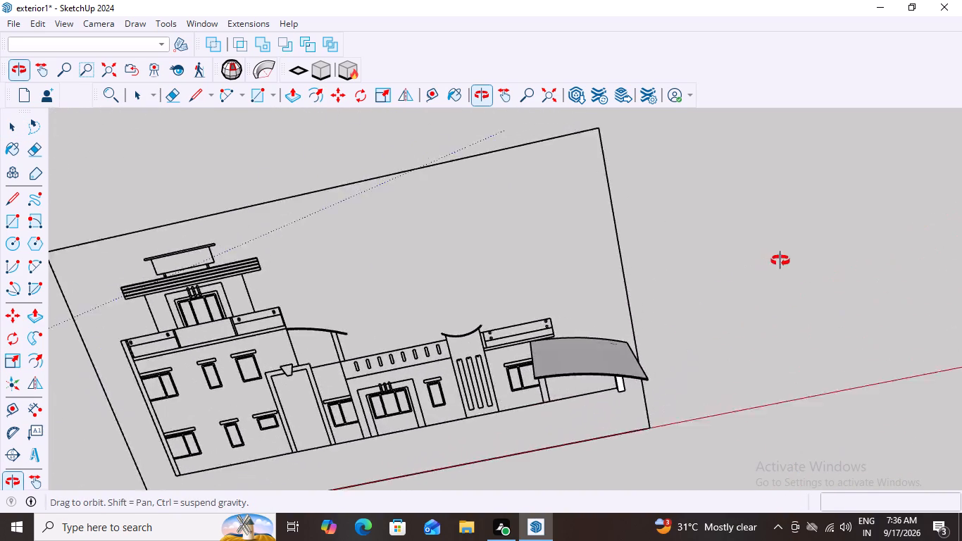
middle_drag(780, 261, 848, 270)
scroll(492, 421, up, 9)
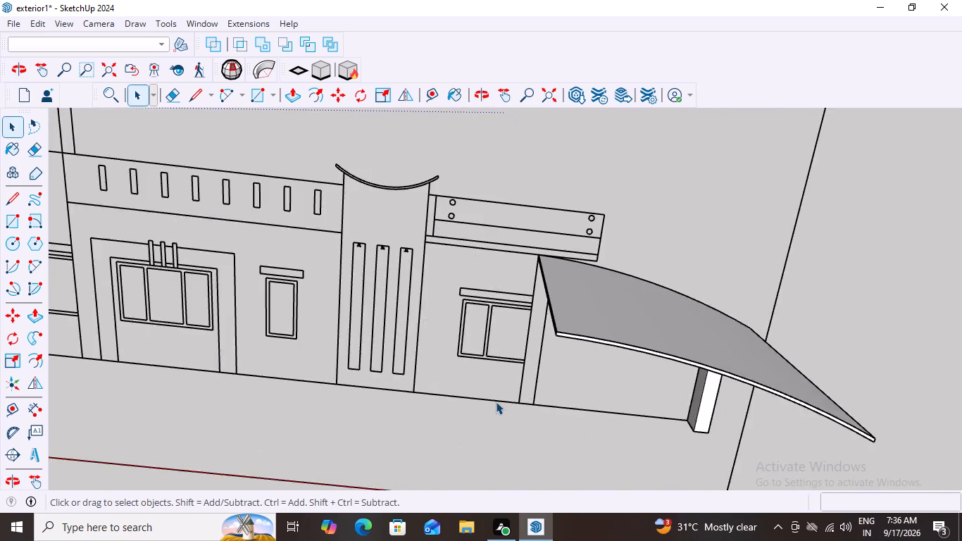
scroll(496, 402, up, 3)
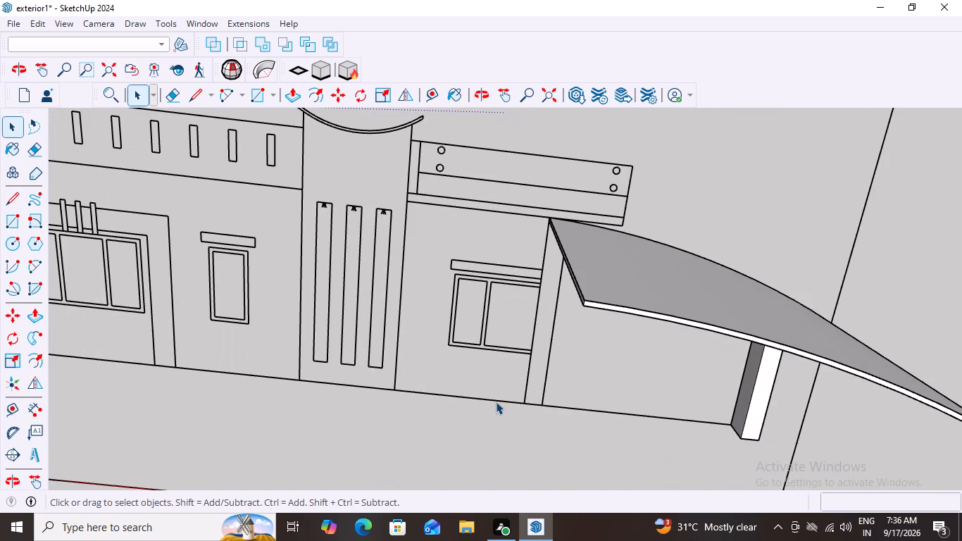
scroll(651, 324, down, 12)
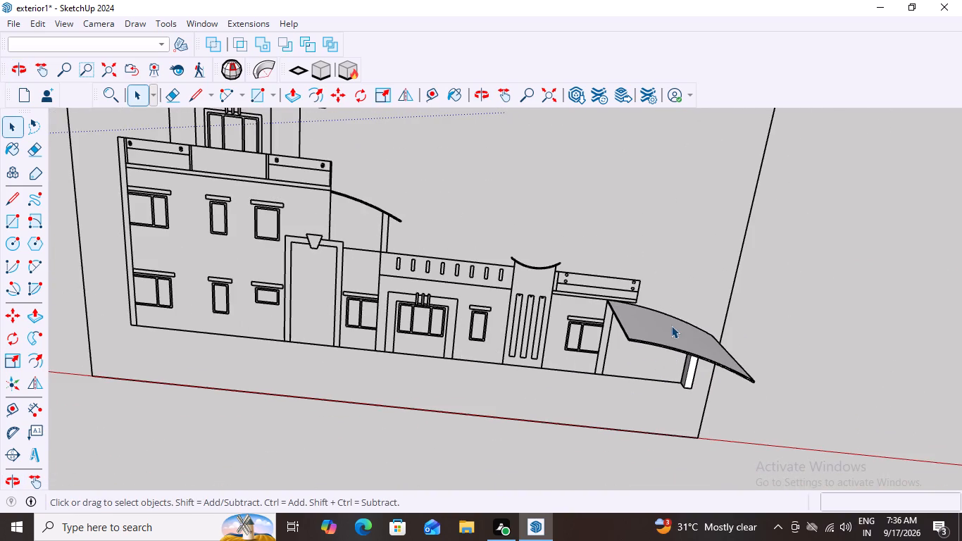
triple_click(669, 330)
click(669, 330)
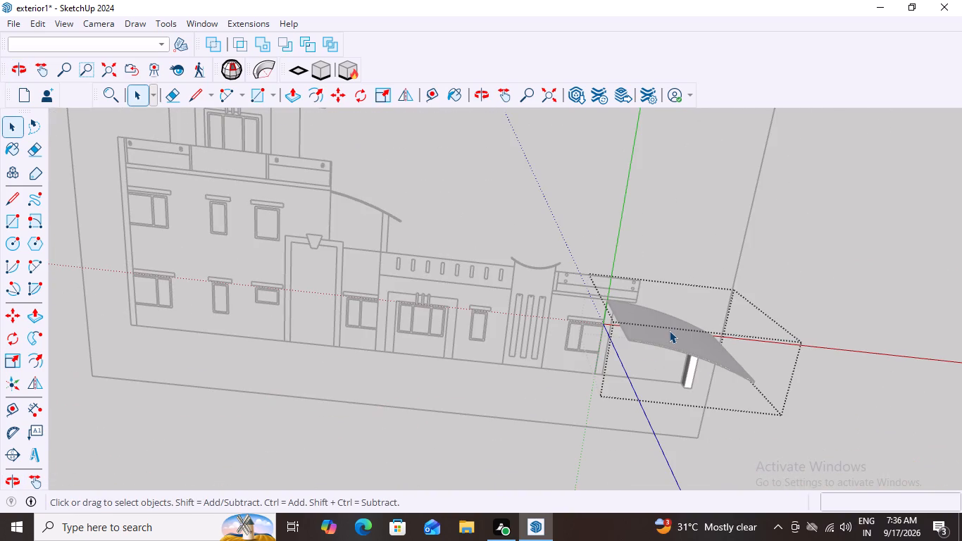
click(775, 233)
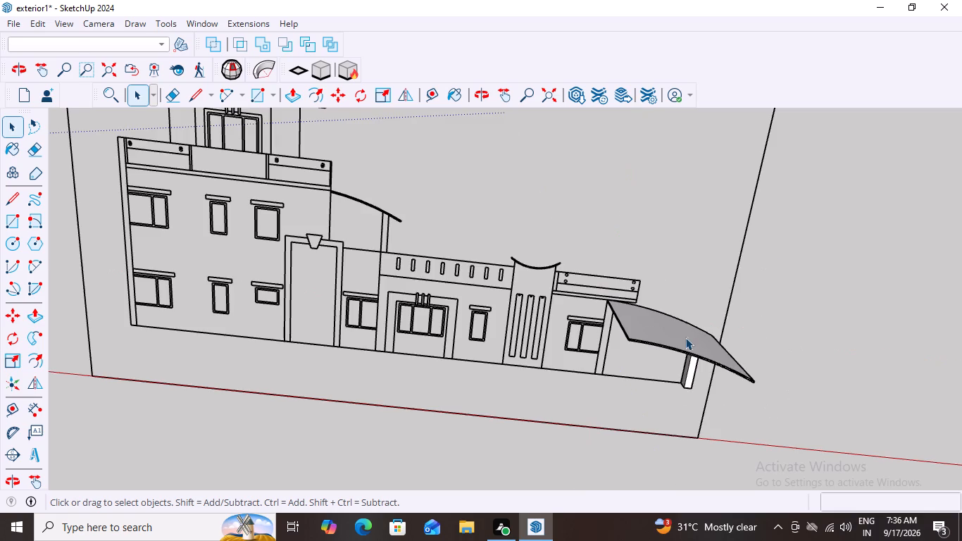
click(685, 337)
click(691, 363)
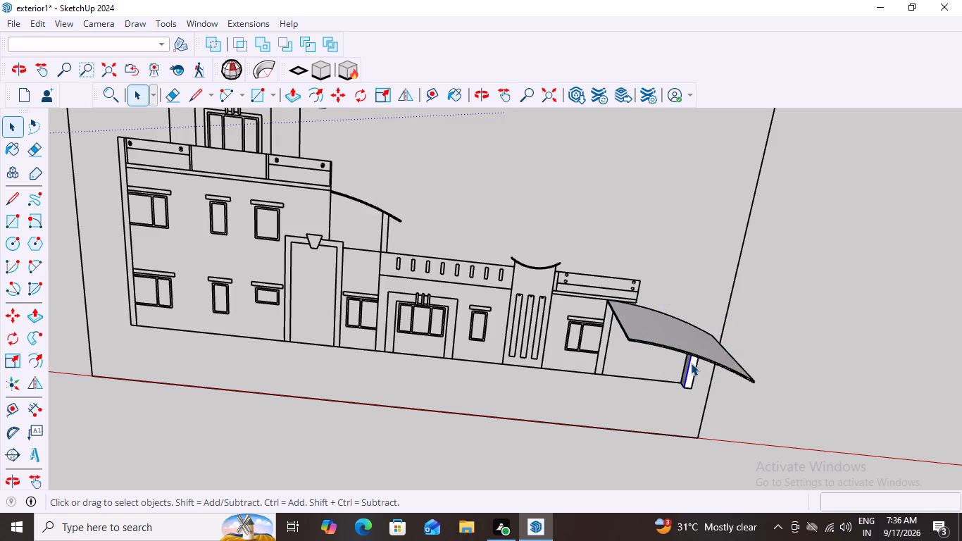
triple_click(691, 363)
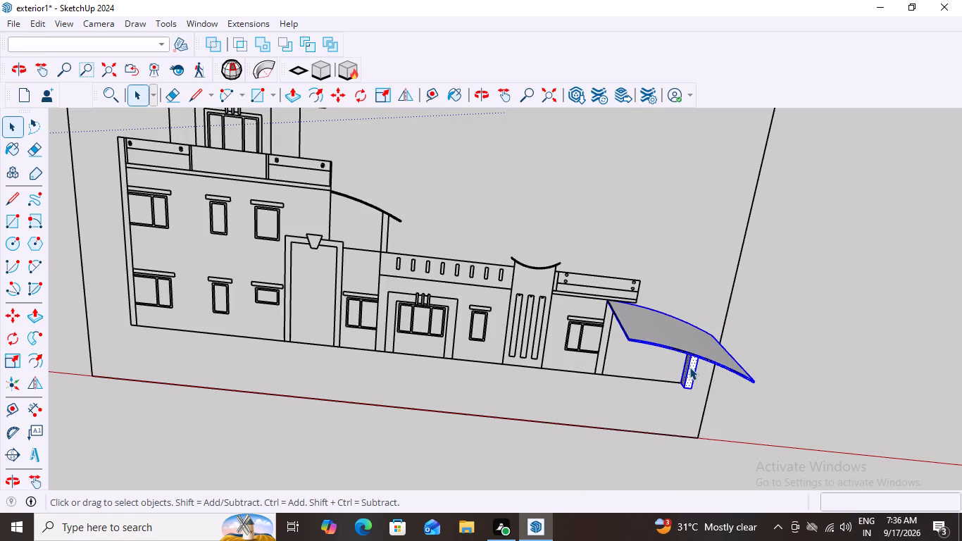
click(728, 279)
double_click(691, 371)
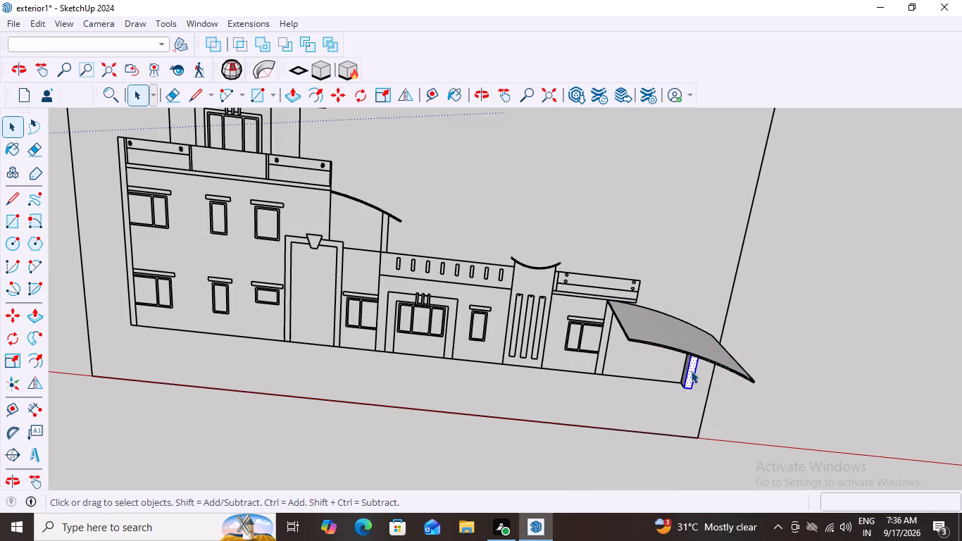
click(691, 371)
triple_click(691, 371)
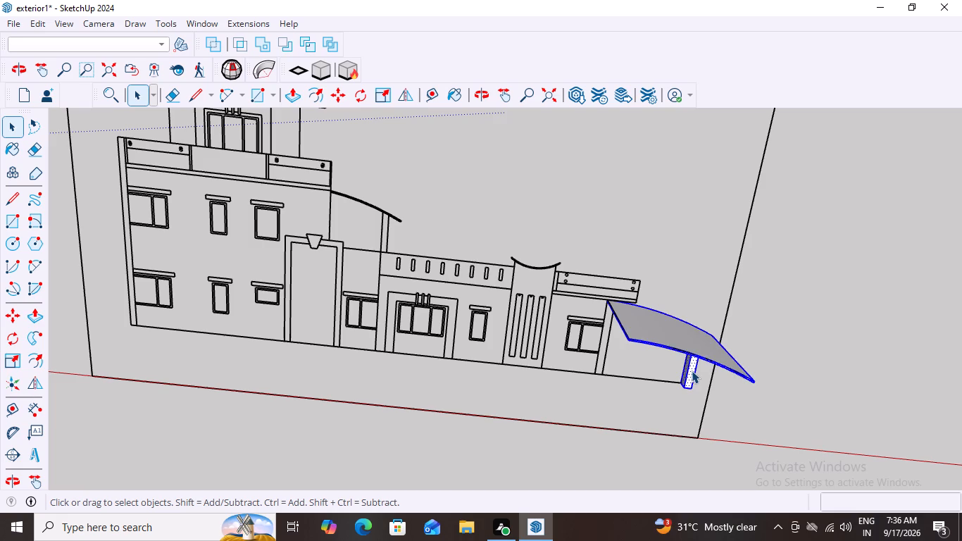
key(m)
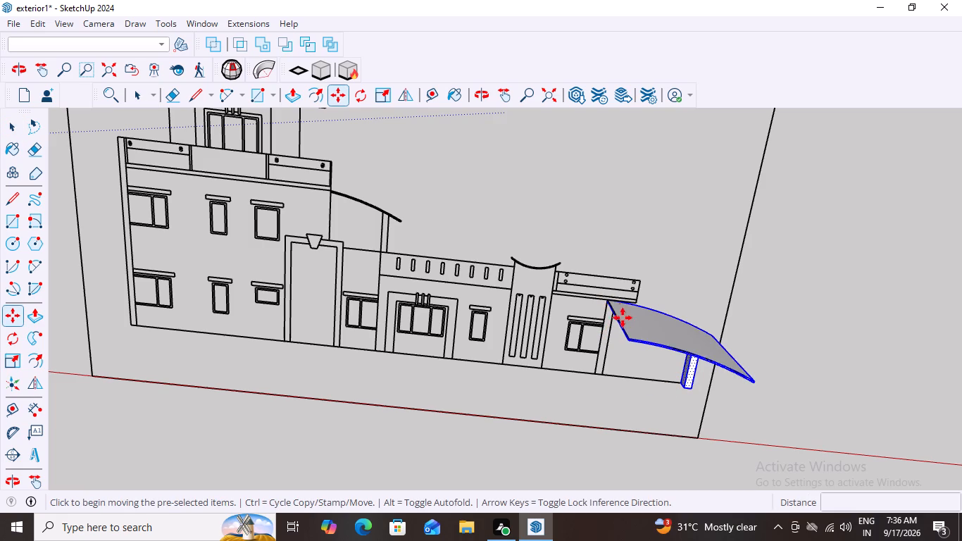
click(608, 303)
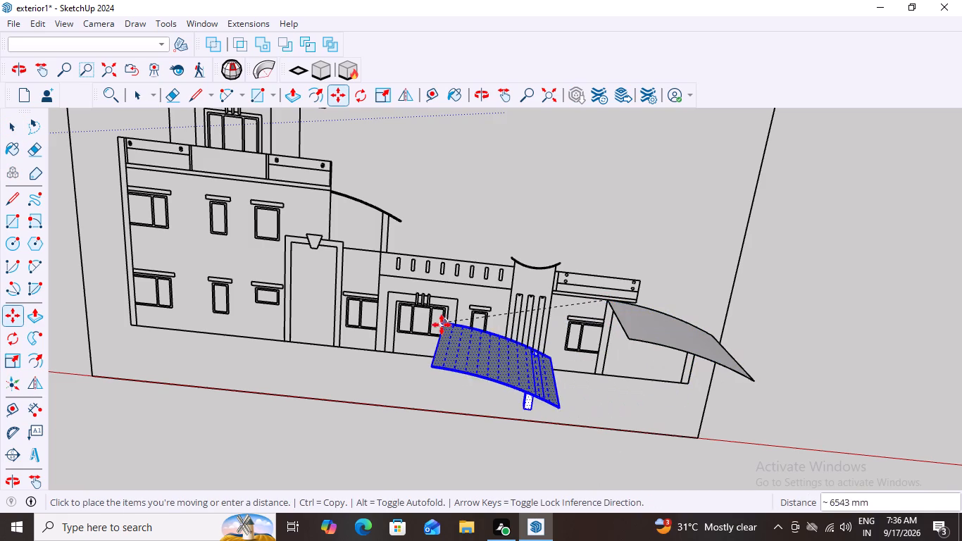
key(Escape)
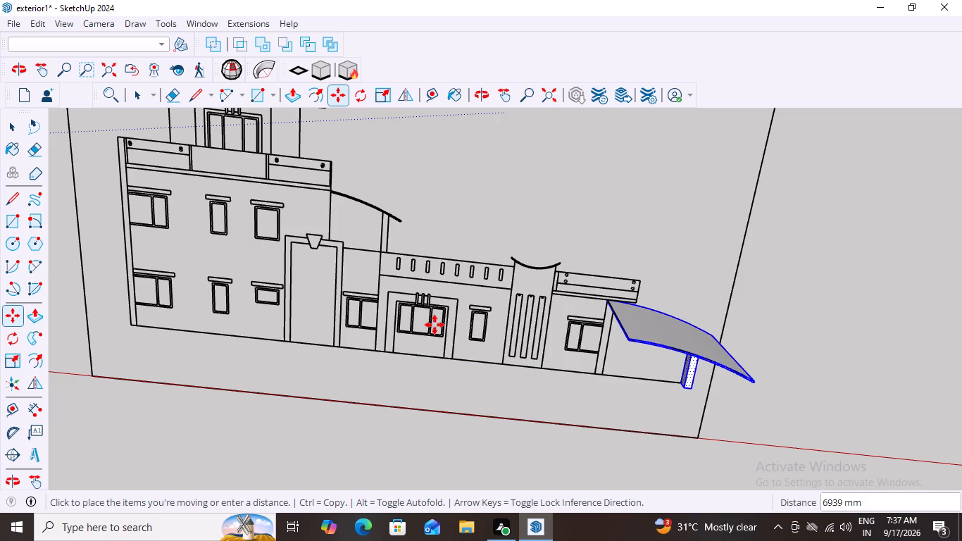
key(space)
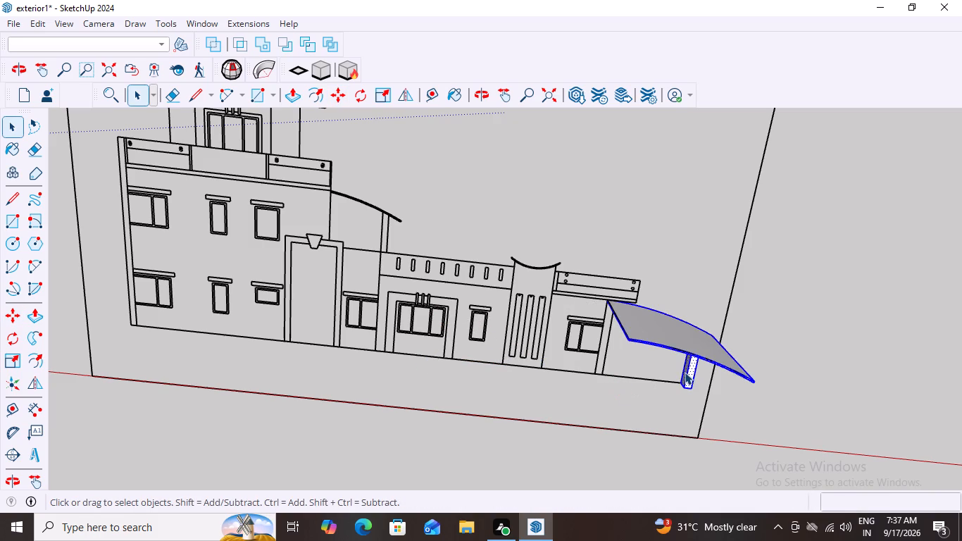
Group the curved canopy together with its supporting post at the single-storey end of the front elevation.
triple_click(687, 374)
click(688, 374)
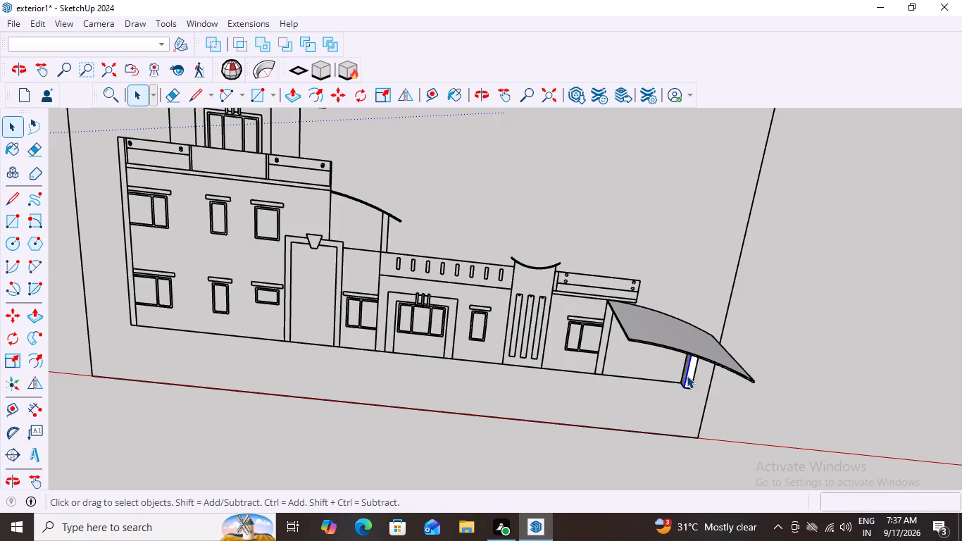
triple_click(687, 376)
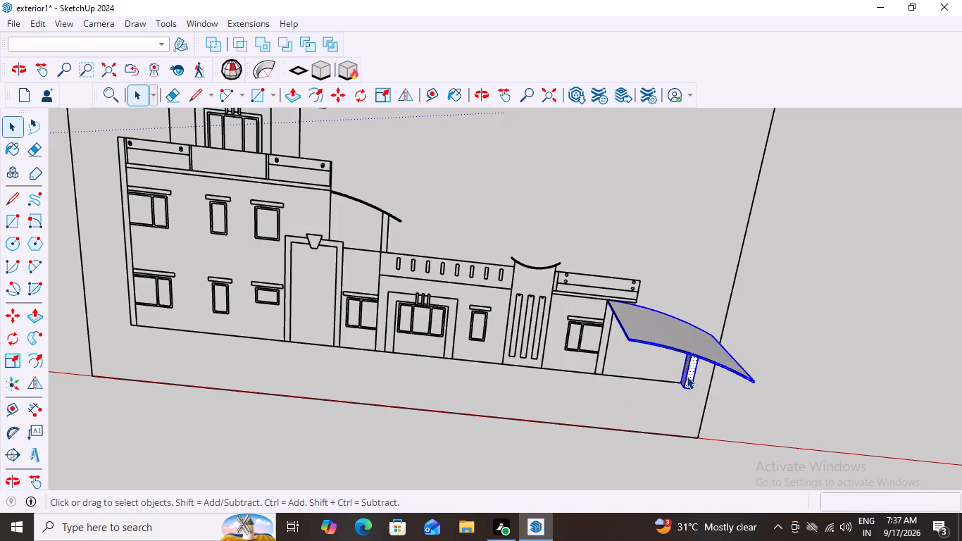
shift+click(678, 325)
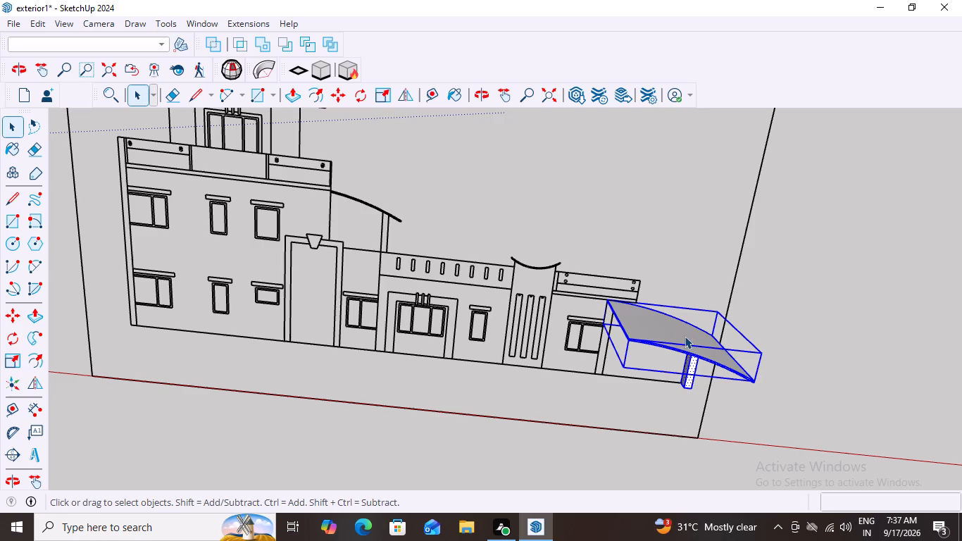
right_click(683, 333)
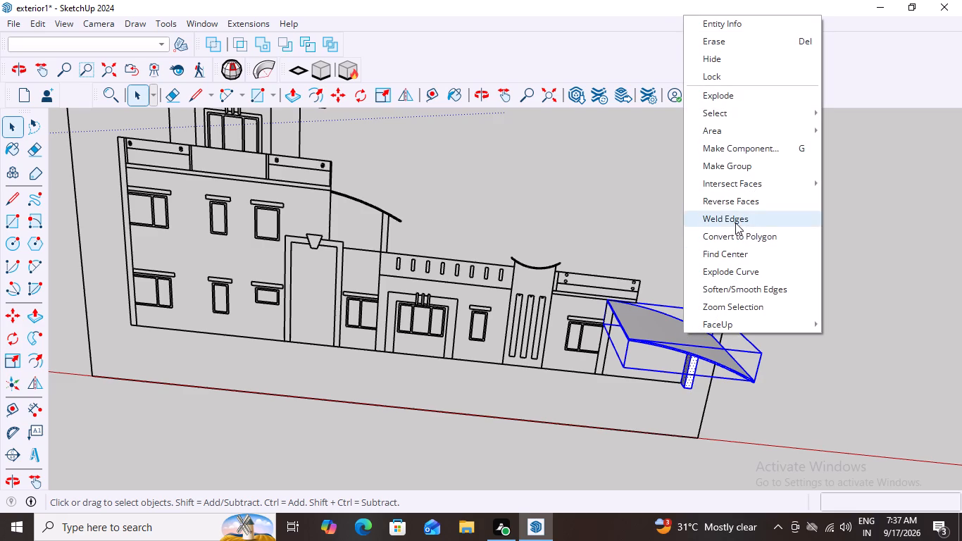
click(722, 168)
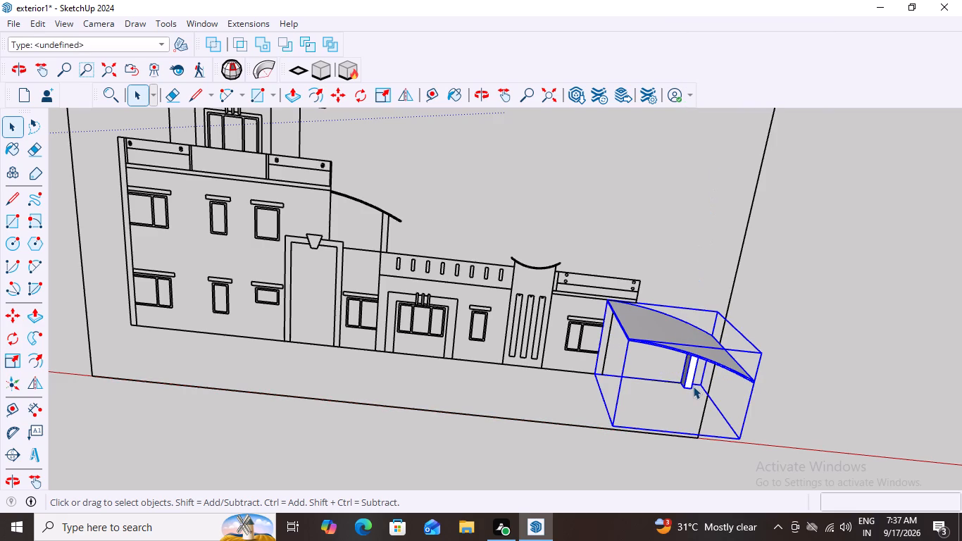
Move the canopy and post group about 42800 mm off the front elevation to the open area between the elevation and the small plan.
key(m)
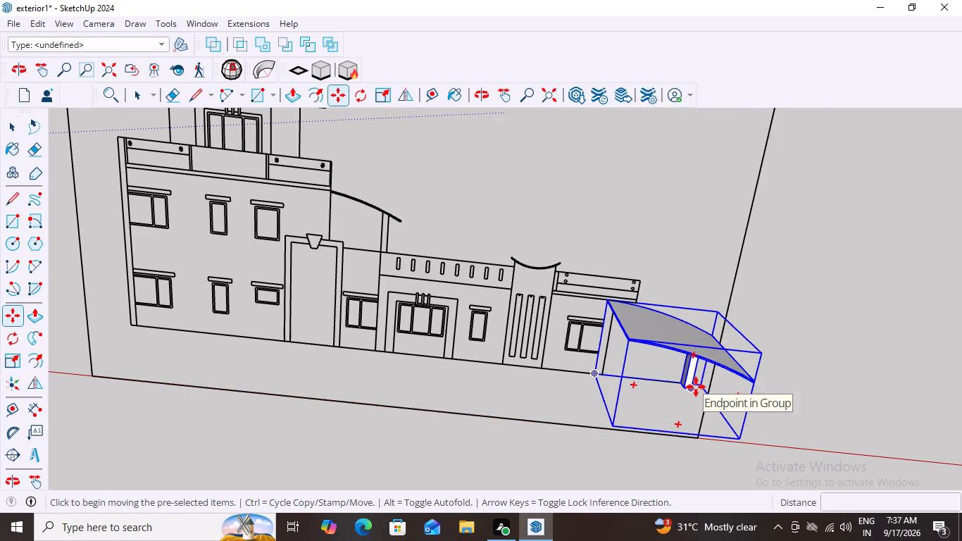
click(629, 339)
scroll(539, 393, down, 5)
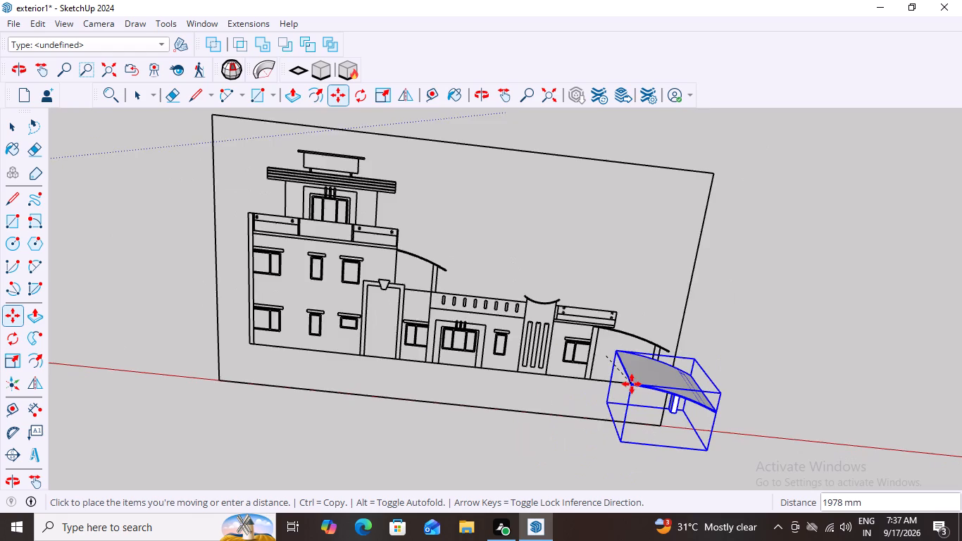
scroll(632, 384, down, 20)
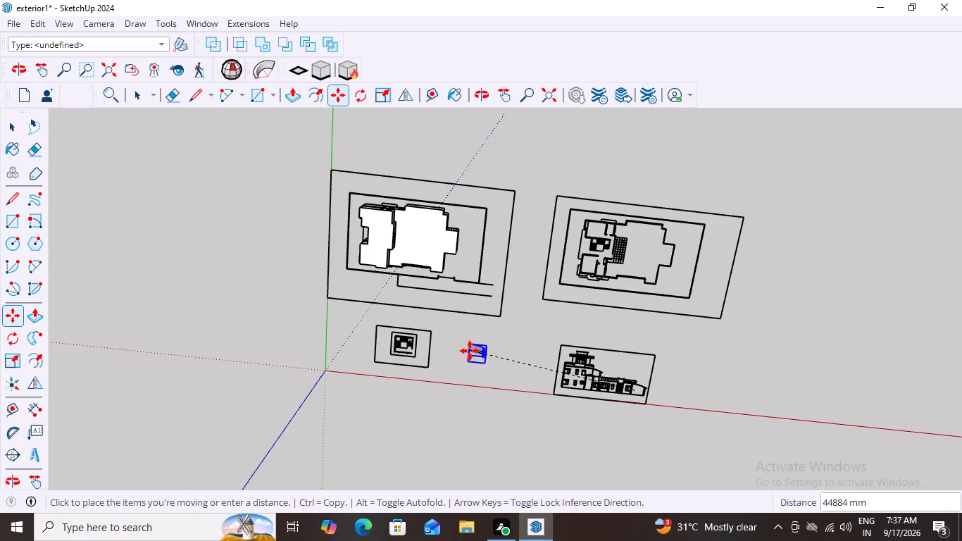
scroll(473, 352, up, 3)
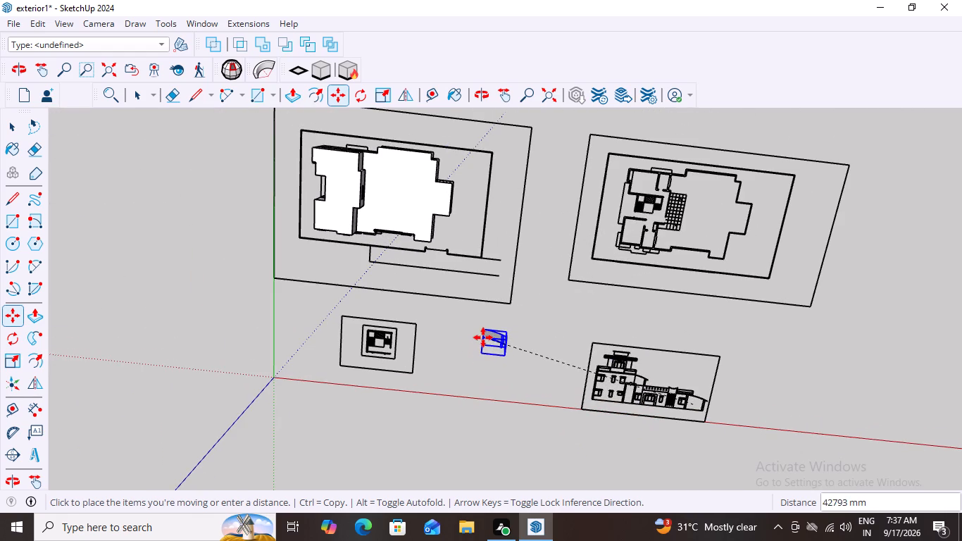
click(483, 337)
Examine the relocated canopy group from several angles and compare its orientation with the 3D house model.
middle_drag(516, 311, 583, 104)
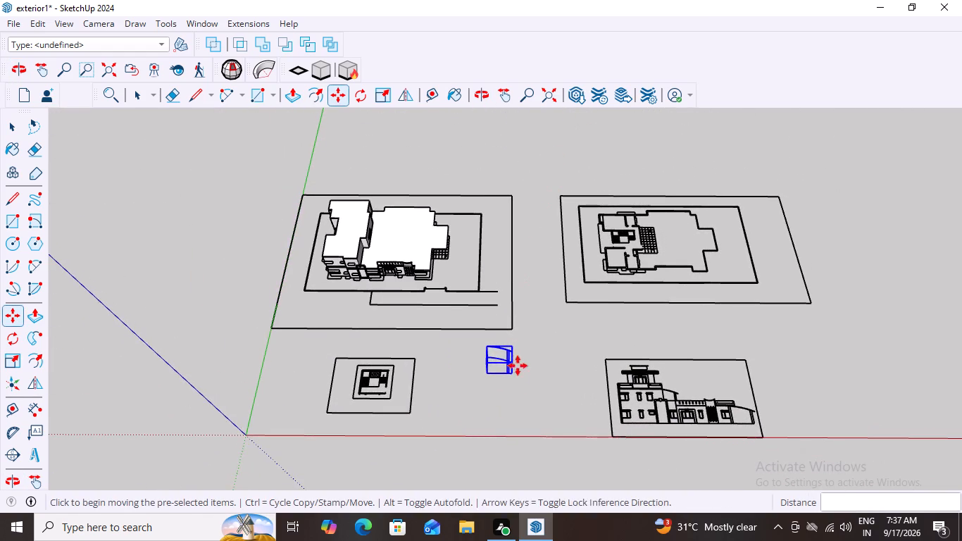
middle_drag(530, 376, 577, 297)
scroll(577, 297, up, 1)
scroll(524, 368, up, 4)
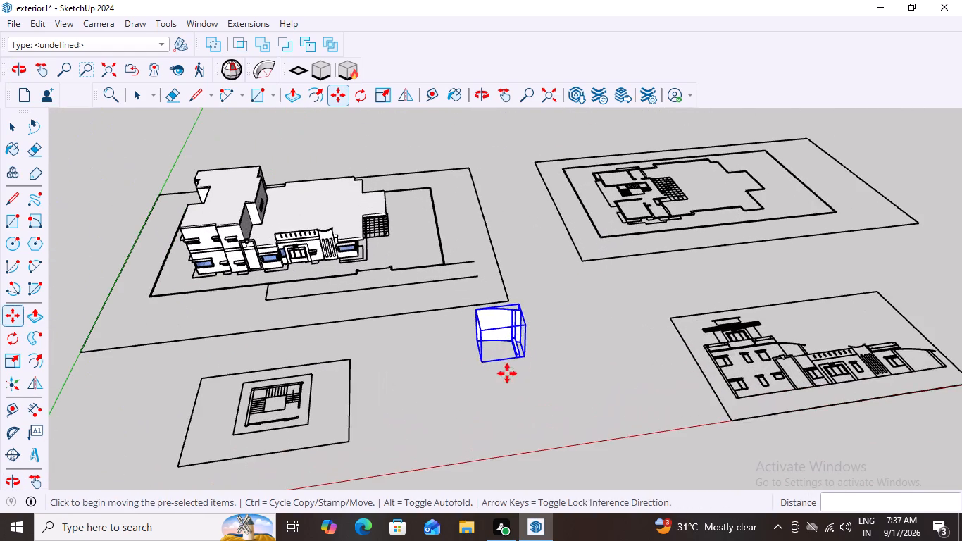
middle_drag(474, 372, 446, 332)
scroll(479, 329, up, 6)
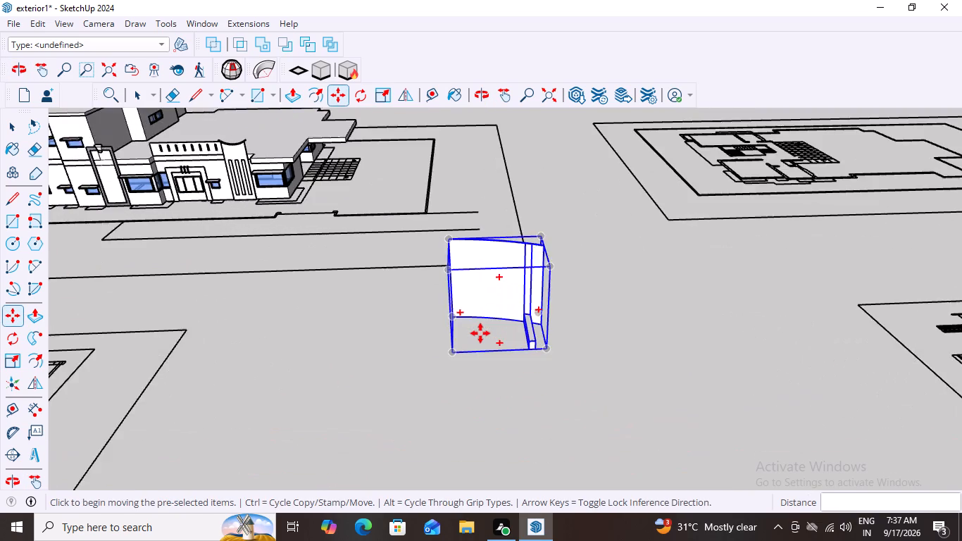
scroll(480, 333, up, 4)
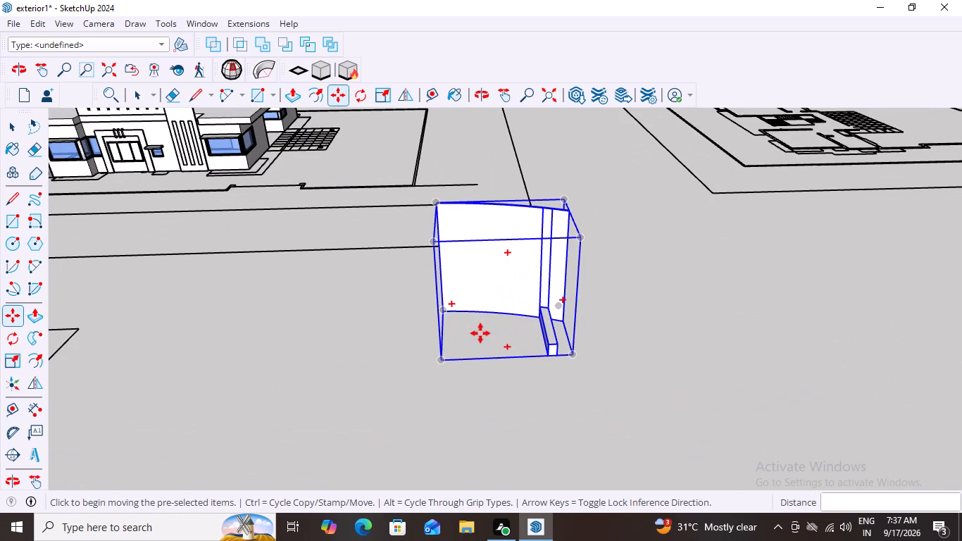
scroll(480, 333, down, 2)
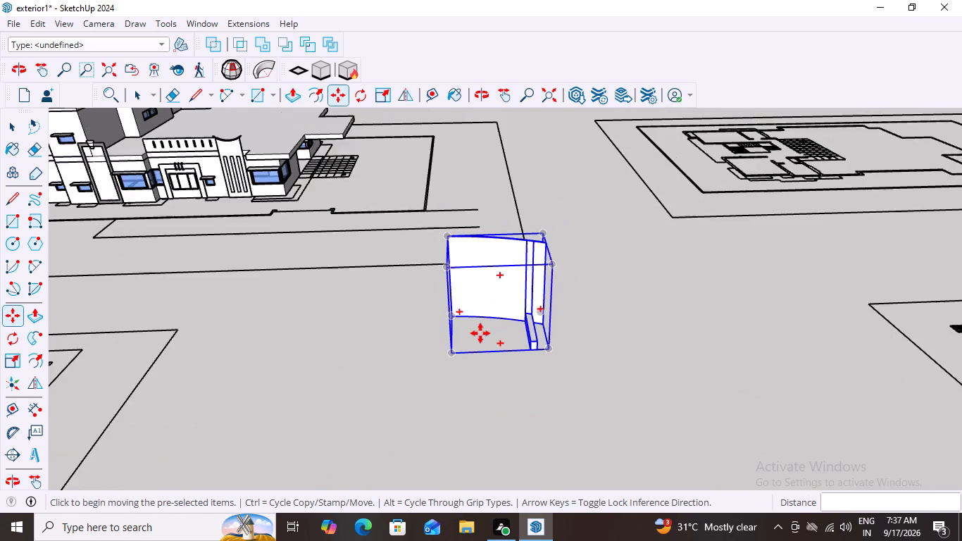
scroll(480, 333, down, 4)
middle_drag(418, 304, 399, 283)
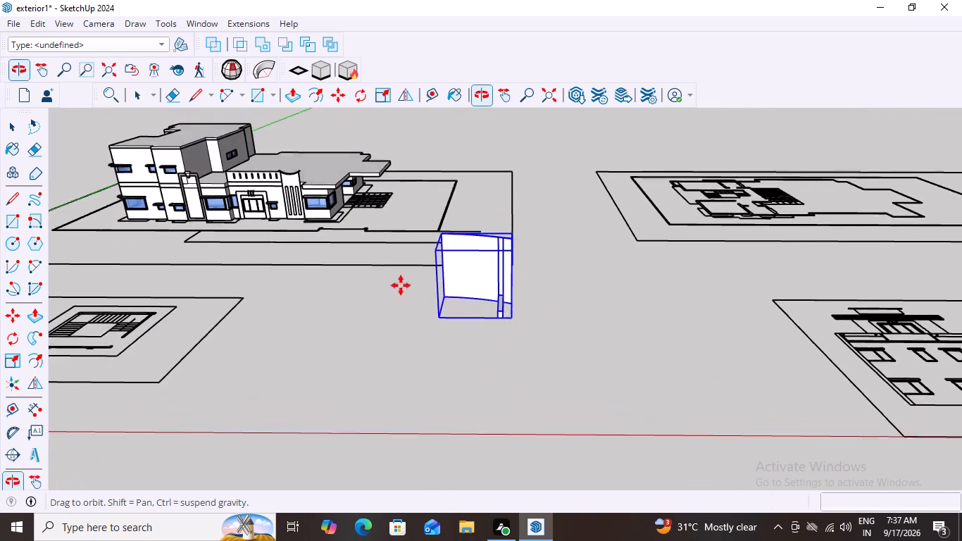
scroll(485, 282, up, 6)
key(space)
click(602, 297)
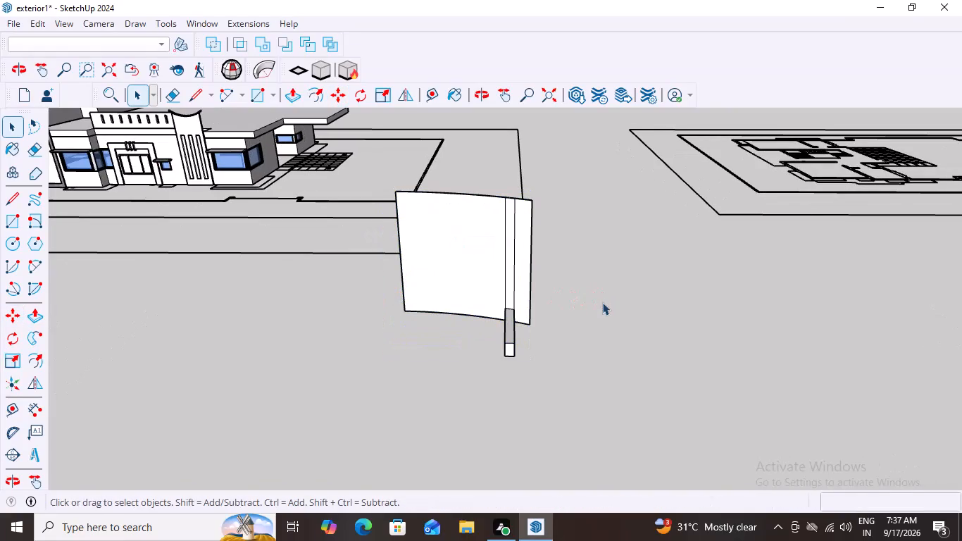
Examine the curved canopy group, its contents and its orientation relative to the 3D house model.
click(510, 341)
triple_click(510, 341)
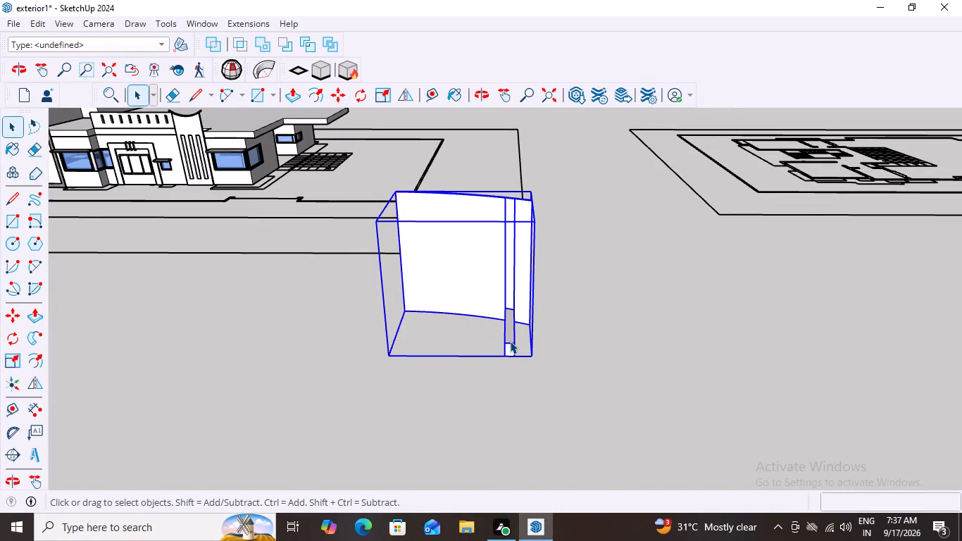
triple_click(510, 341)
click(510, 341)
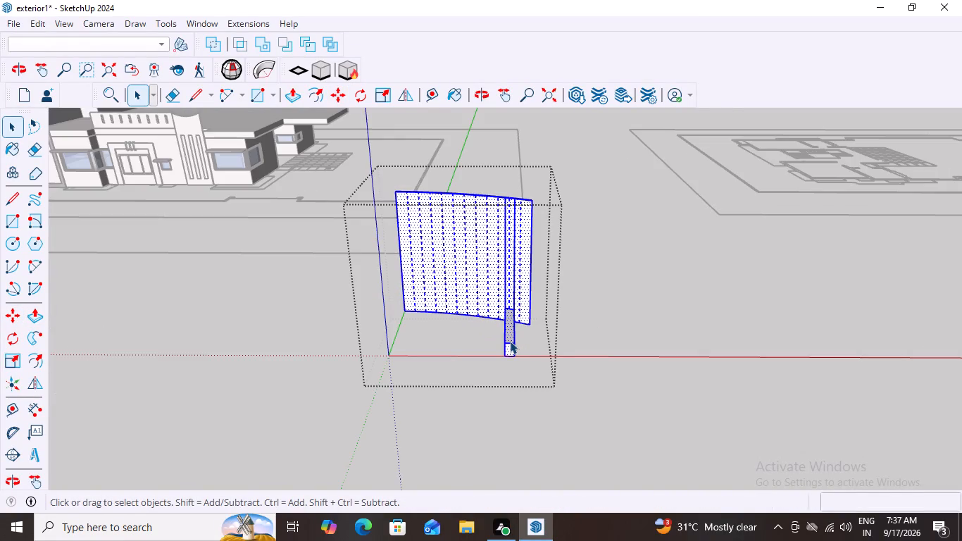
click(585, 300)
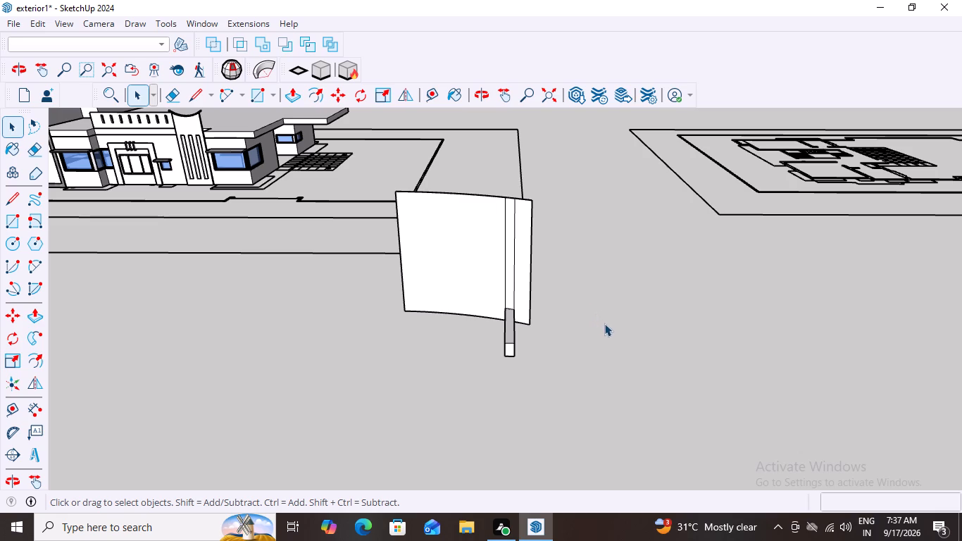
scroll(608, 325, down, 4)
middle_drag(616, 329, 639, 330)
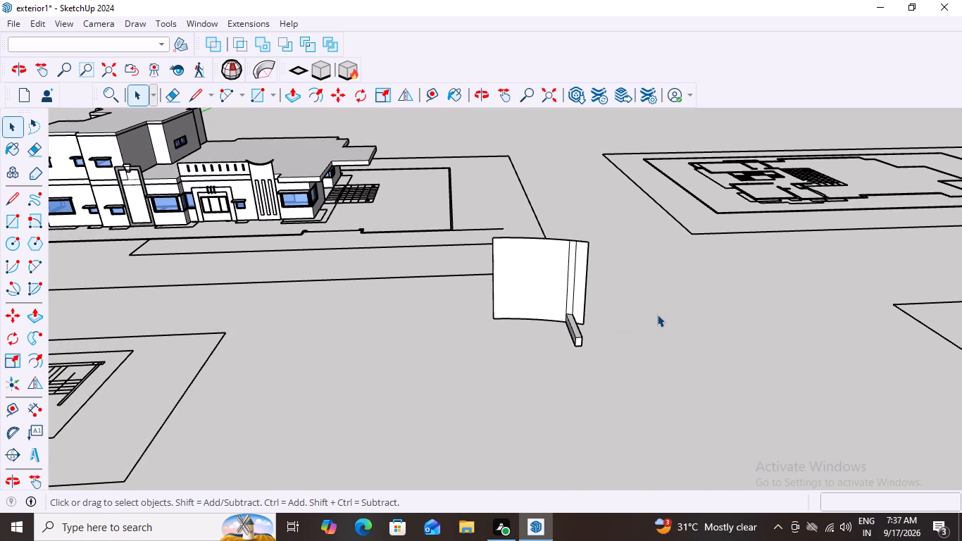
scroll(281, 230, up, 5)
scroll(281, 230, down, 8)
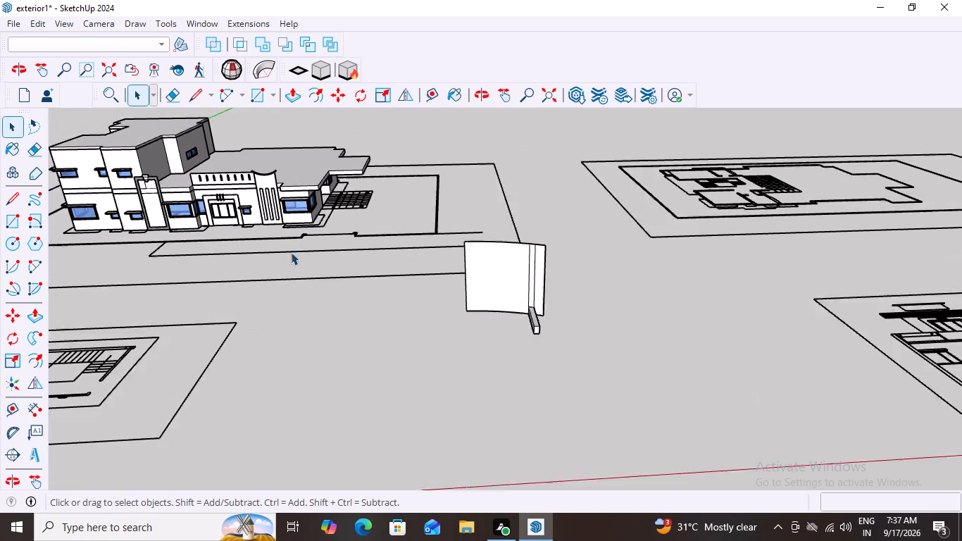
scroll(291, 252, down, 1)
middle_drag(520, 258, 533, 245)
scroll(500, 284, up, 2)
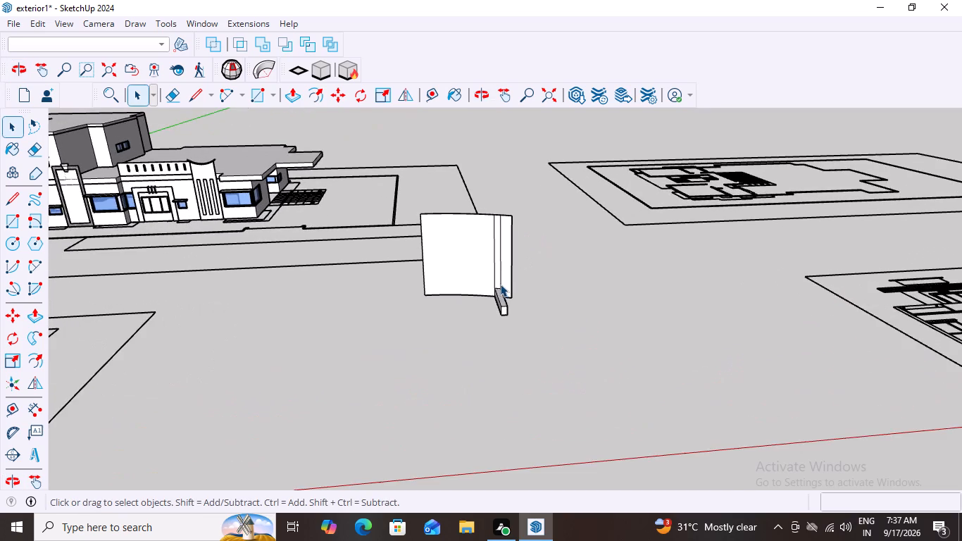
scroll(500, 284, up, 2)
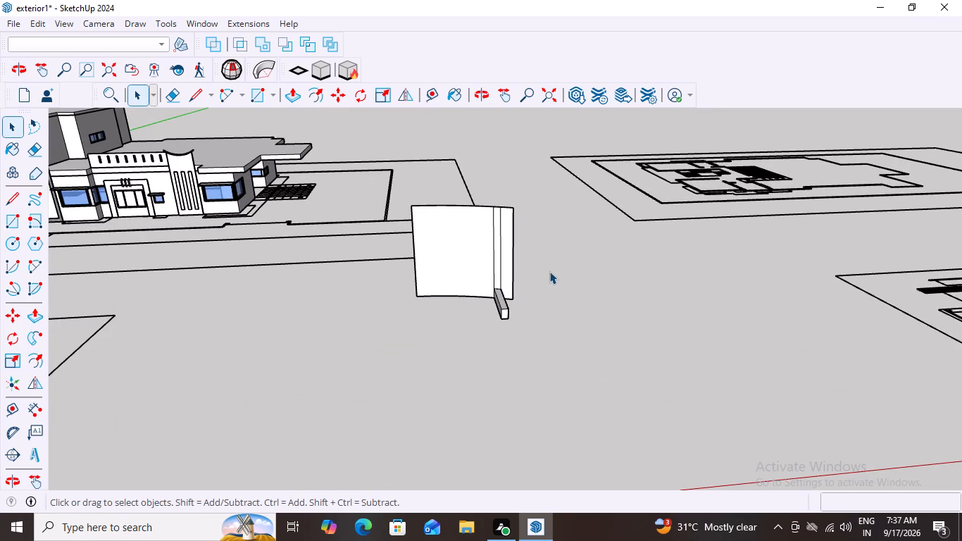
Rotate the canopy and post group 90 degrees about the red axis at its corner so the post stands vertically.
click(477, 257)
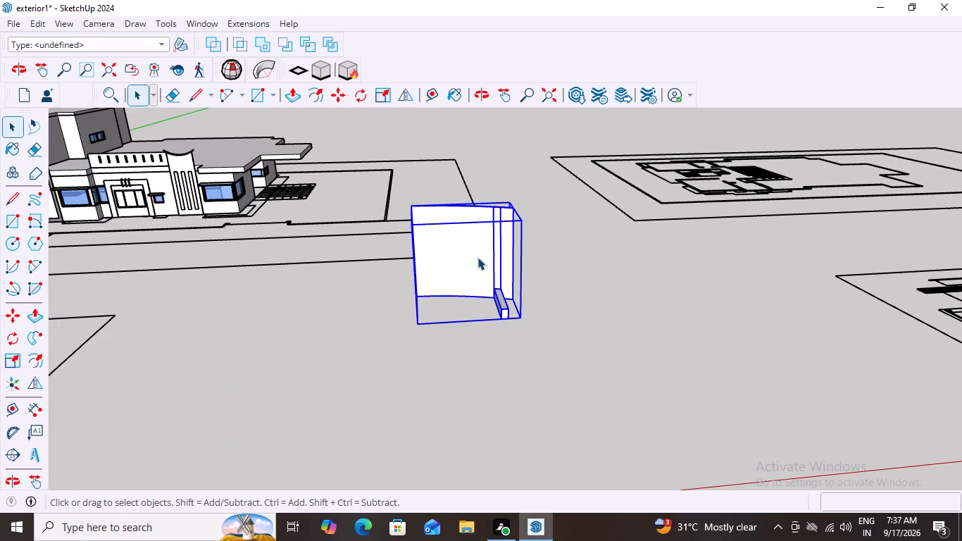
key(q)
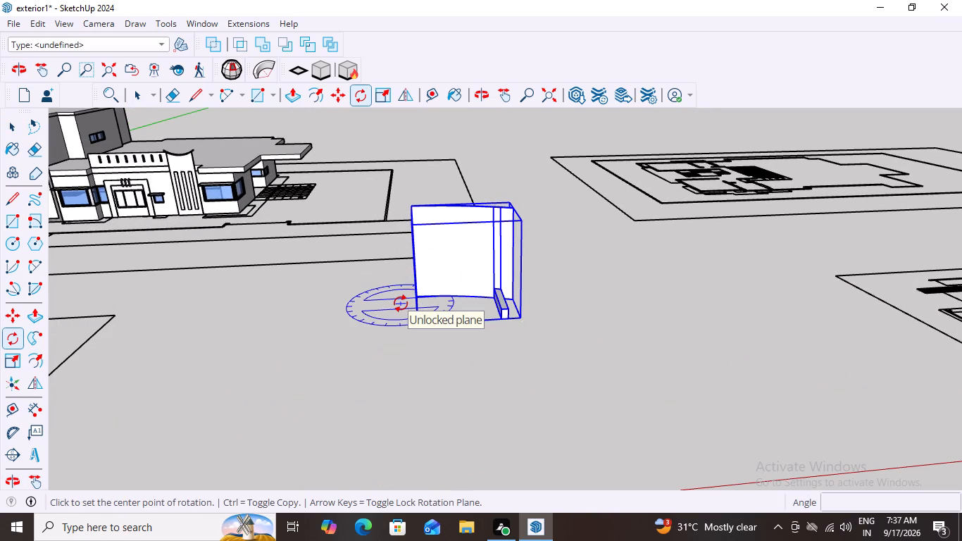
key(Down)
key(Right)
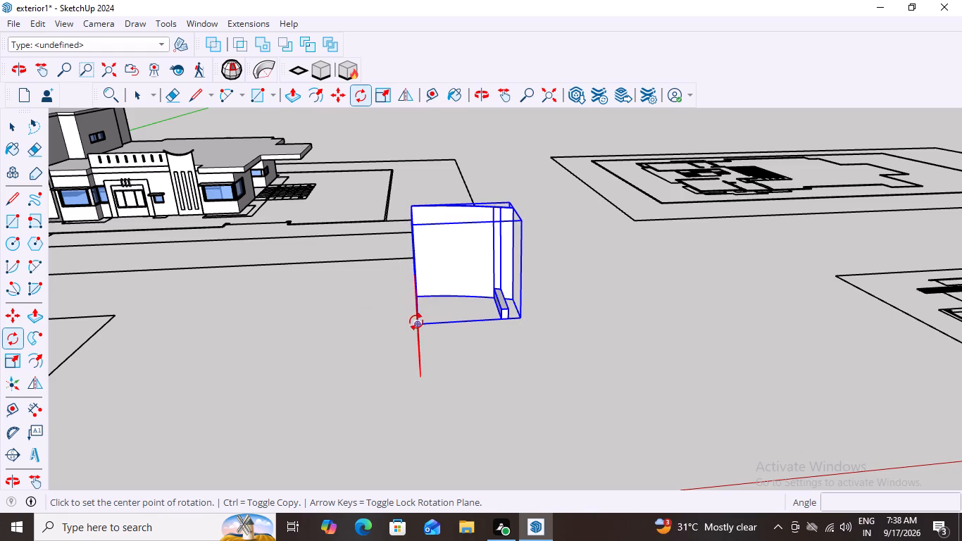
click(415, 204)
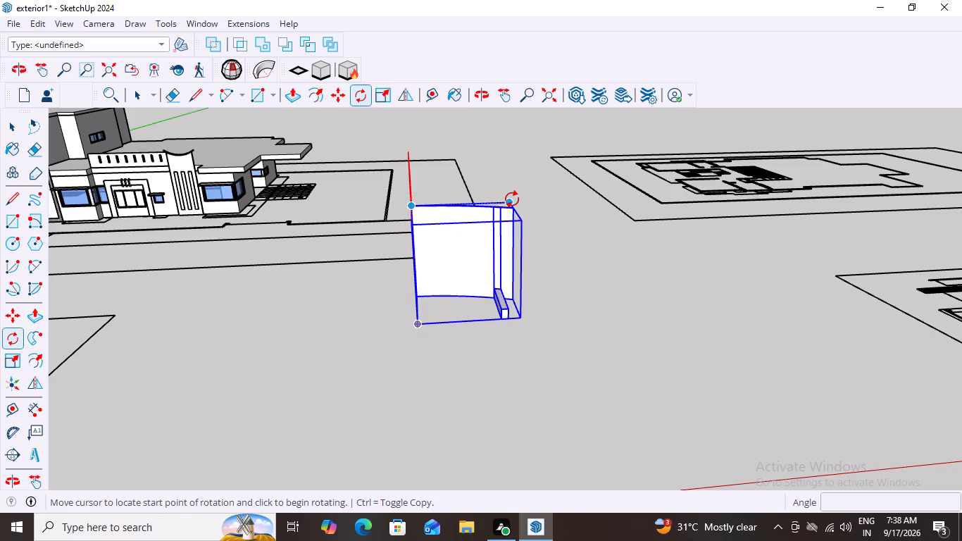
click(512, 199)
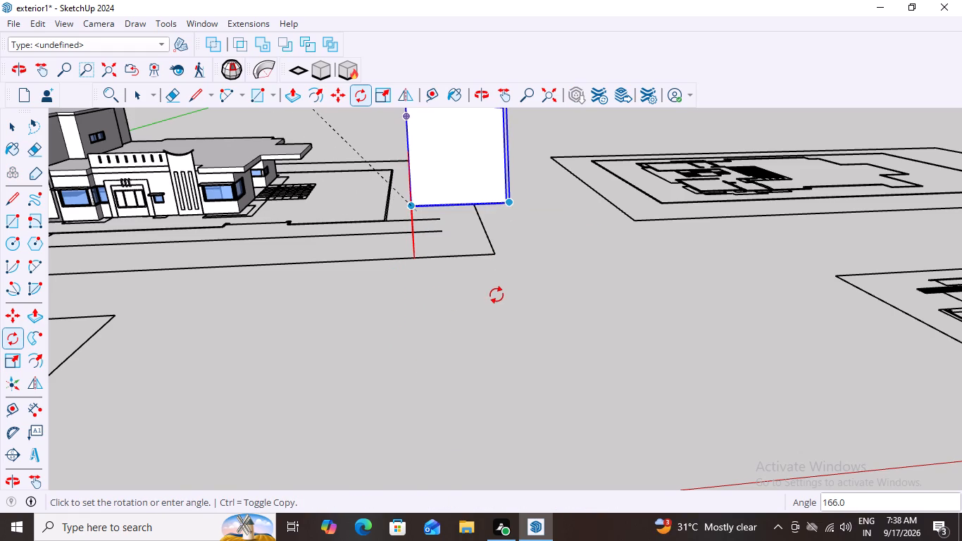
scroll(496, 295, down, 8)
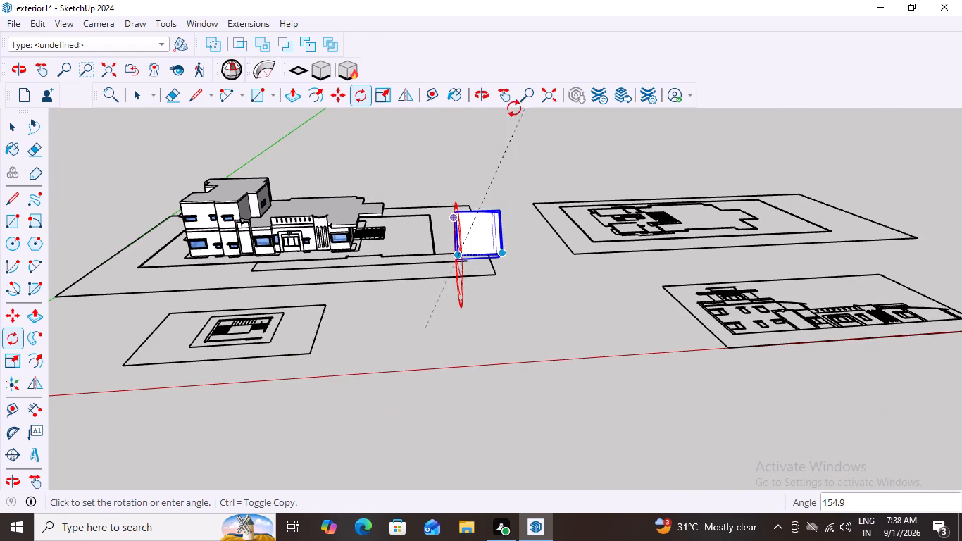
scroll(484, 389, down, 10)
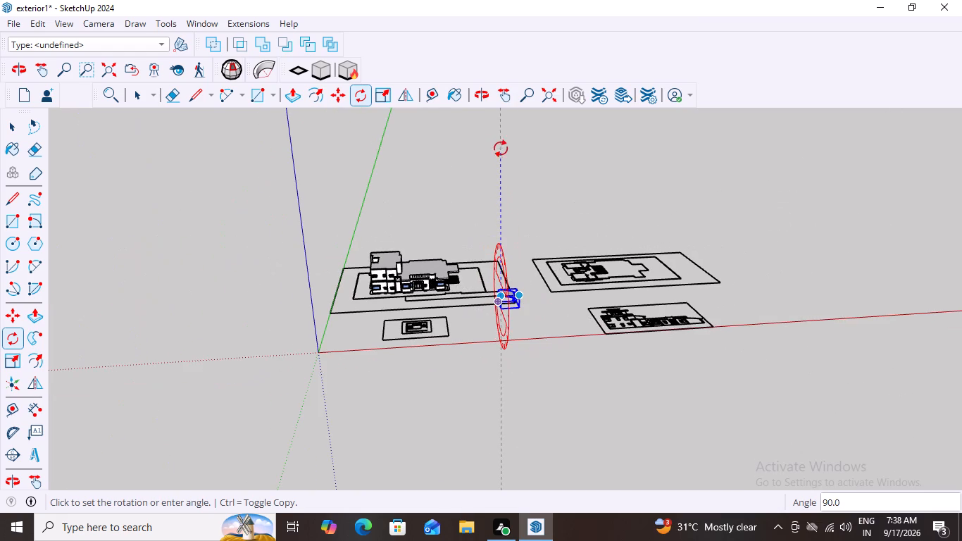
scroll(491, 244, up, 6)
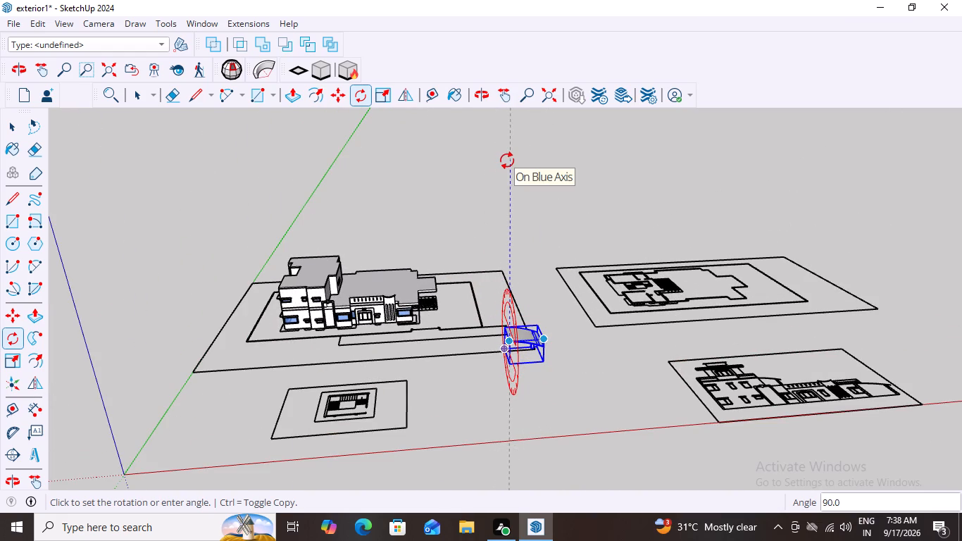
text(90)
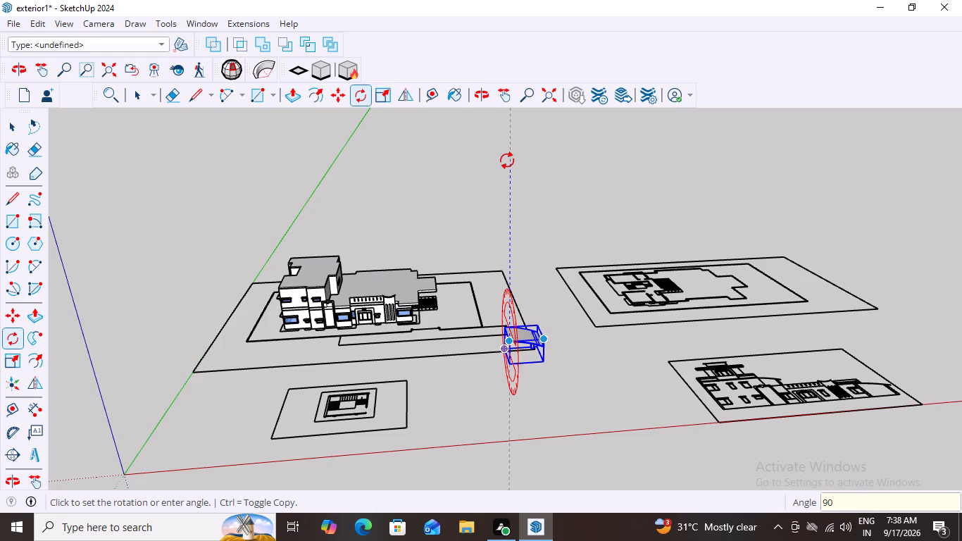
key(Return)
scroll(520, 428, up, 12)
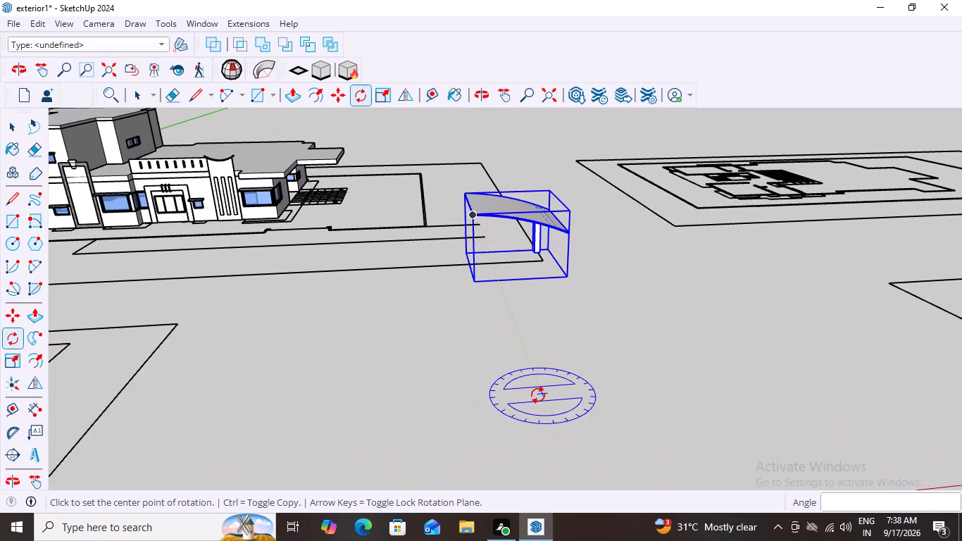
scroll(538, 395, up, 1)
key(space)
click(566, 370)
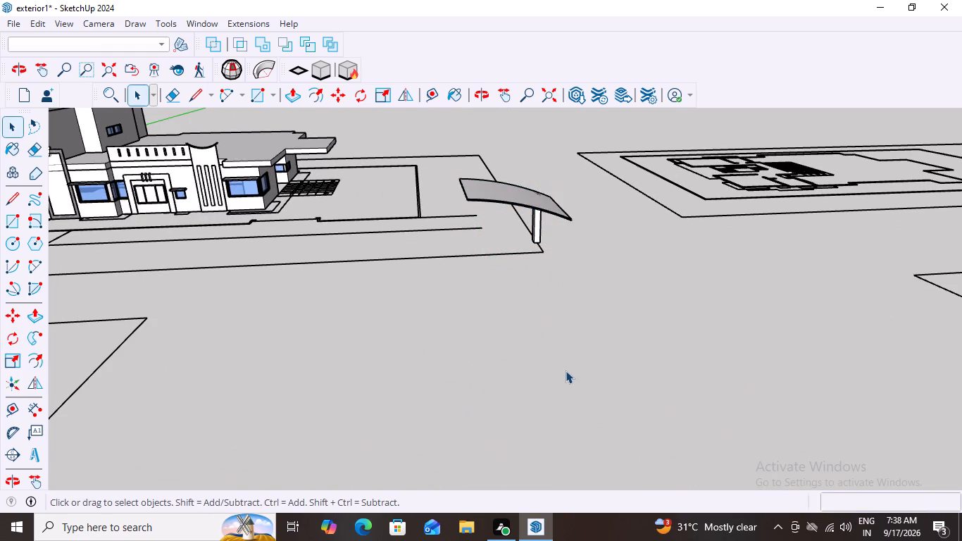
Examine the upright canopy beside the house model and from below, focusing on the strip on its underside above the post.
scroll(565, 373, down, 3)
scroll(544, 221, up, 7)
scroll(570, 301, down, 2)
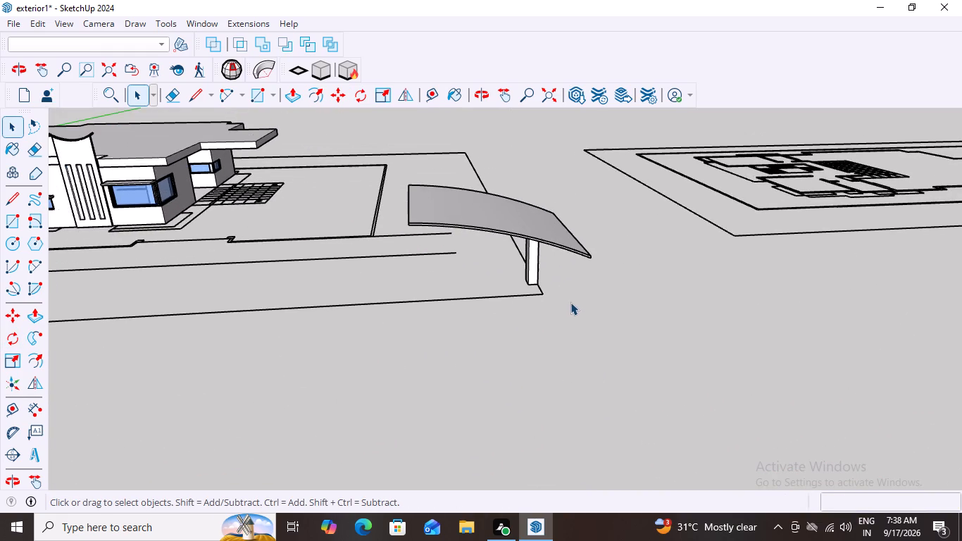
scroll(570, 305, down, 12)
scroll(544, 279, up, 3)
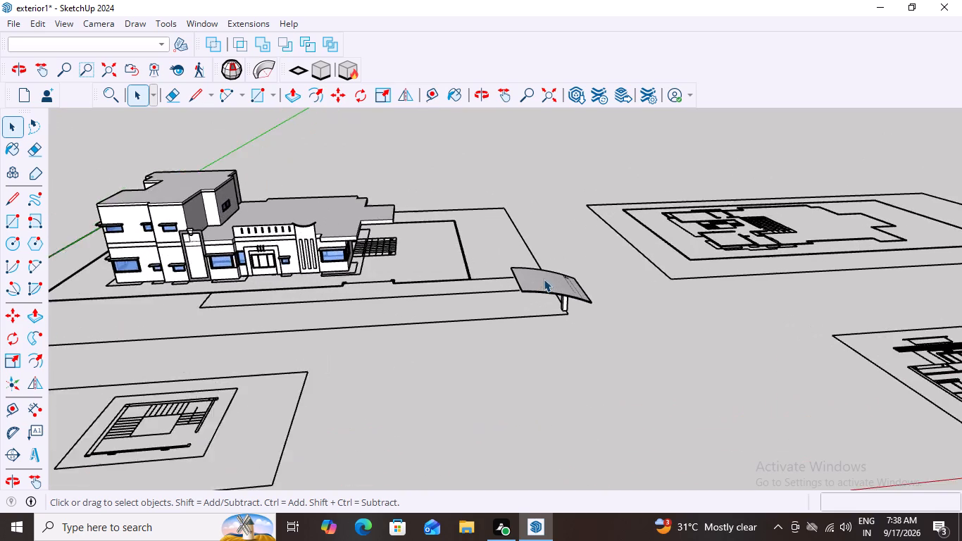
scroll(544, 279, up, 9)
scroll(585, 306, down, 7)
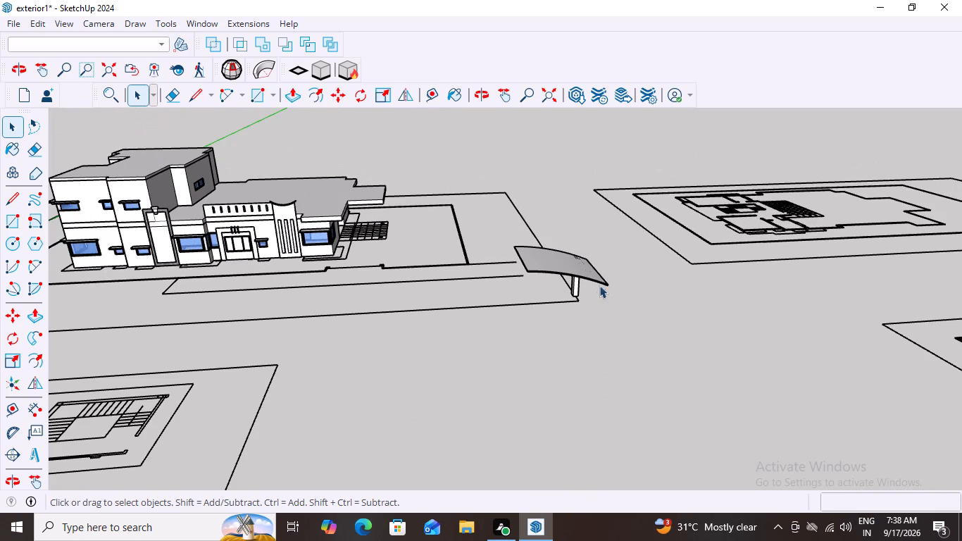
scroll(601, 260, up, 1)
middle_drag(601, 259, 631, 128)
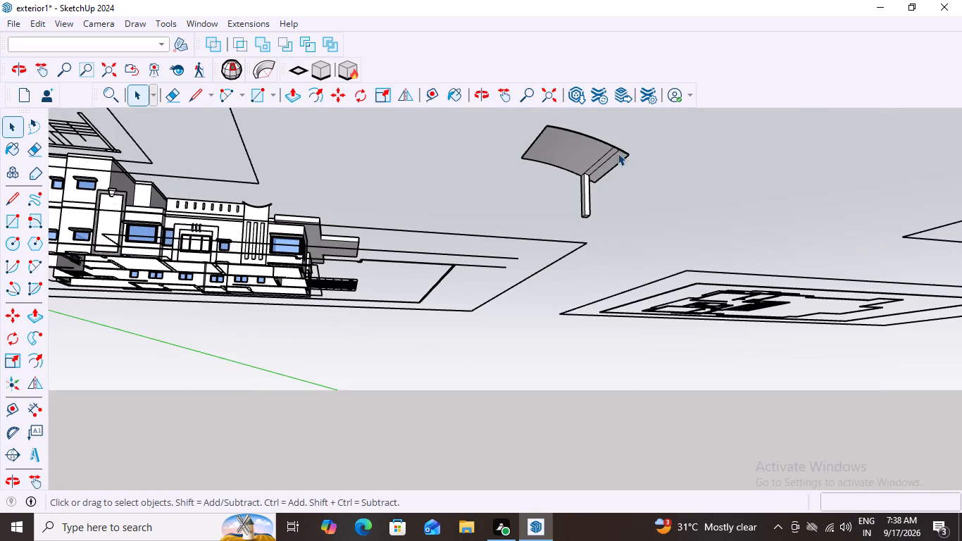
scroll(618, 153, up, 11)
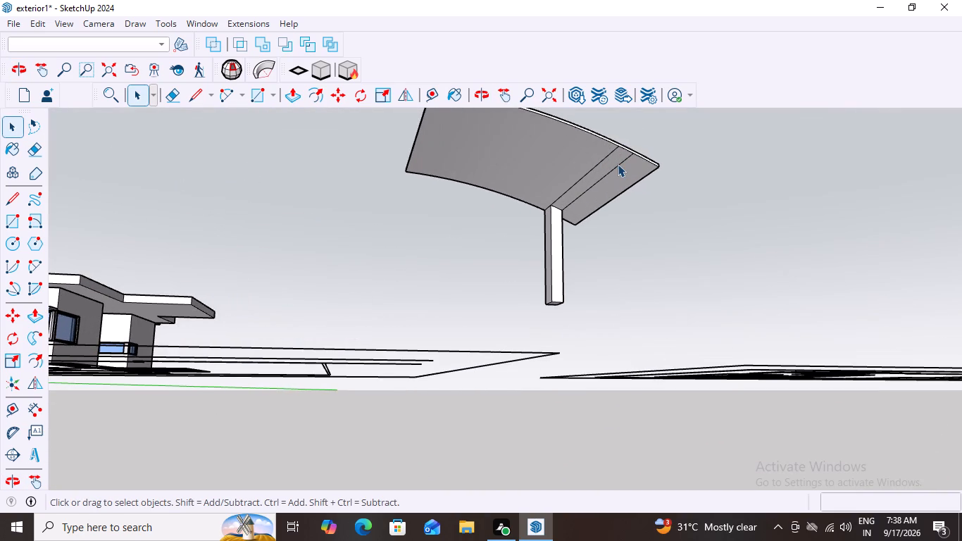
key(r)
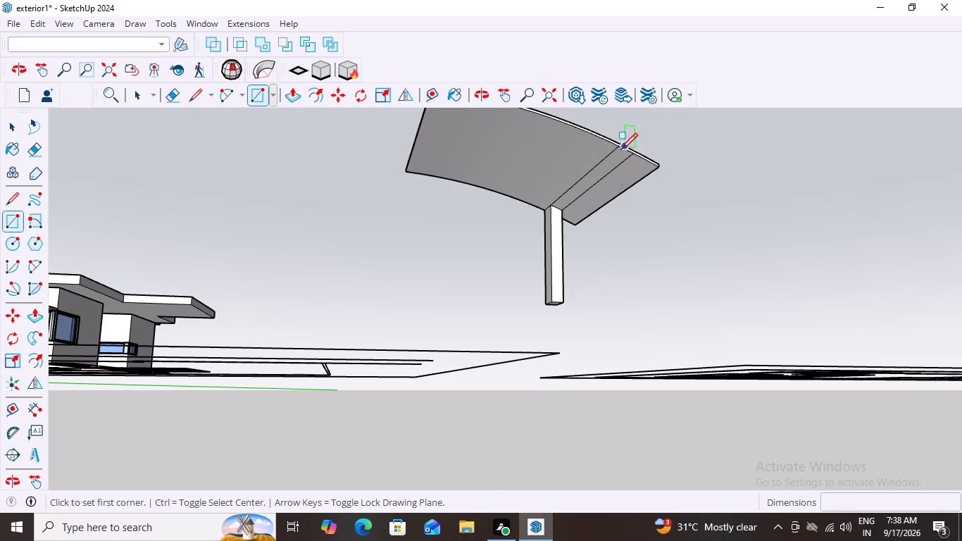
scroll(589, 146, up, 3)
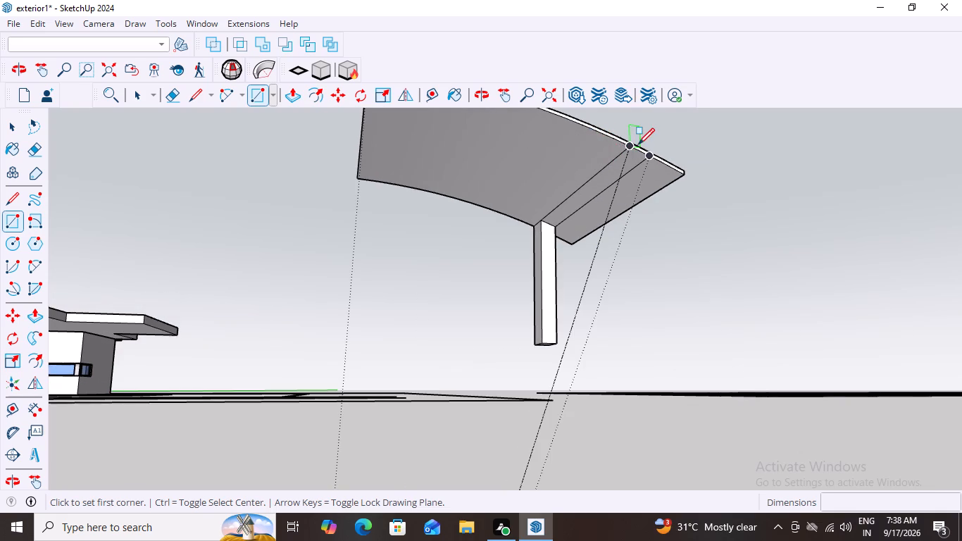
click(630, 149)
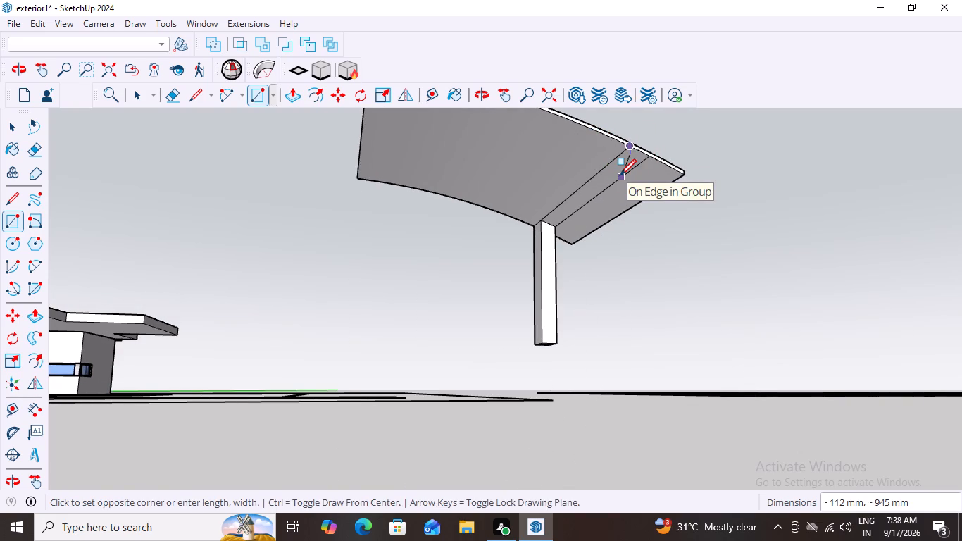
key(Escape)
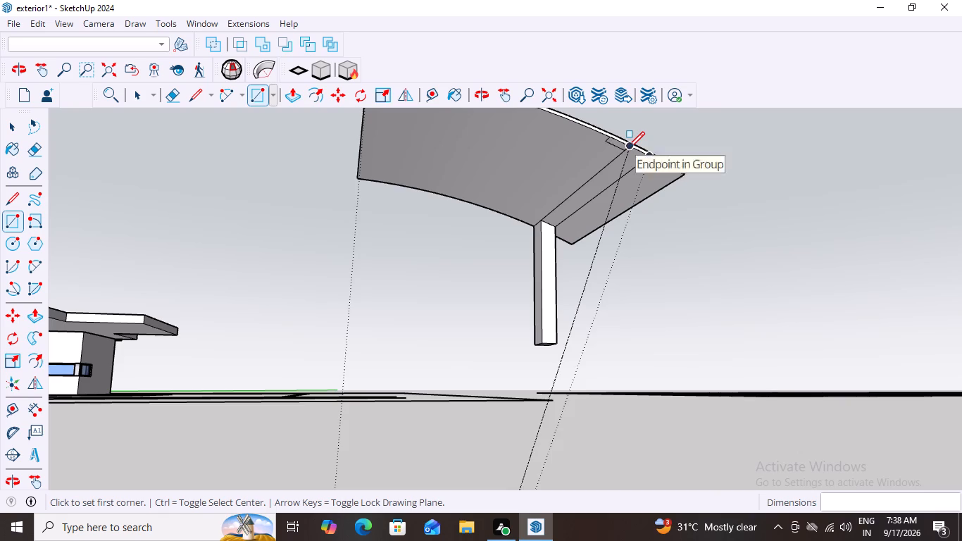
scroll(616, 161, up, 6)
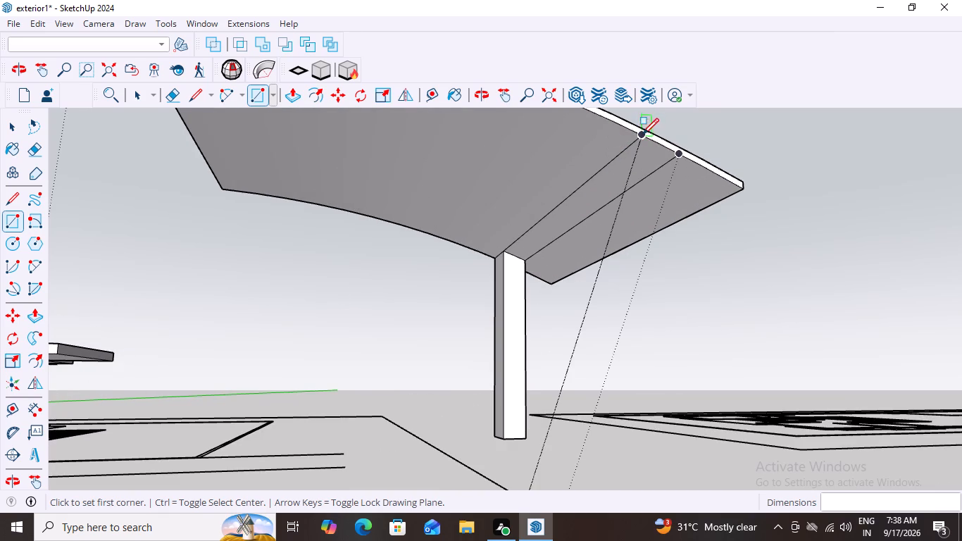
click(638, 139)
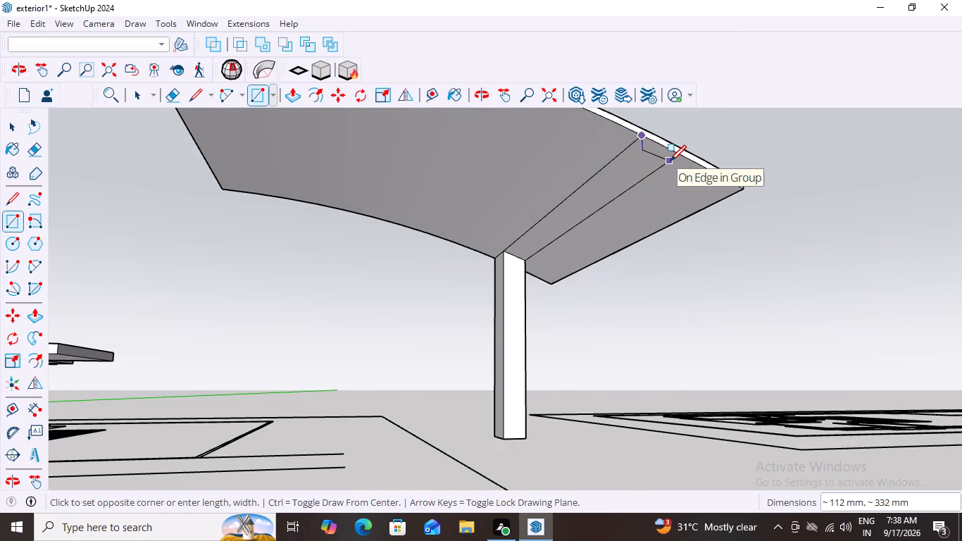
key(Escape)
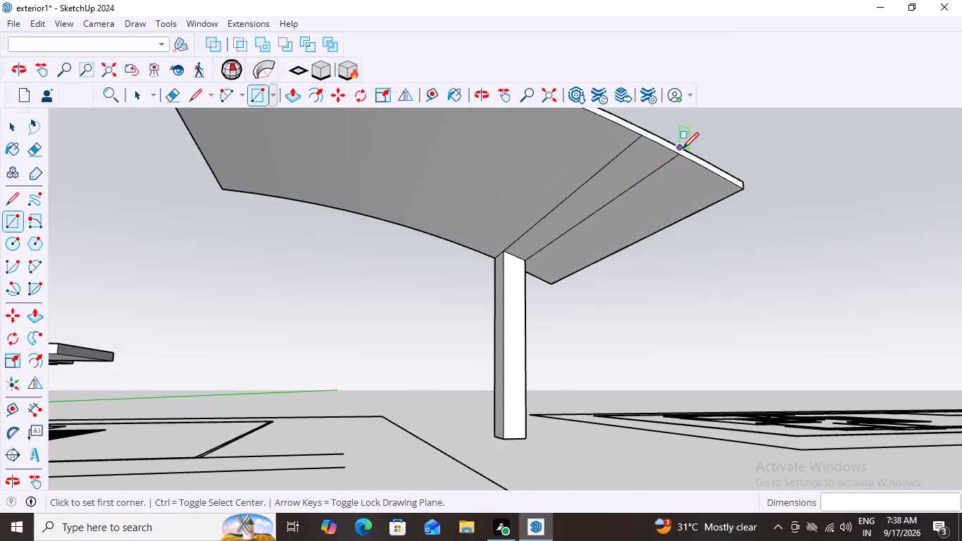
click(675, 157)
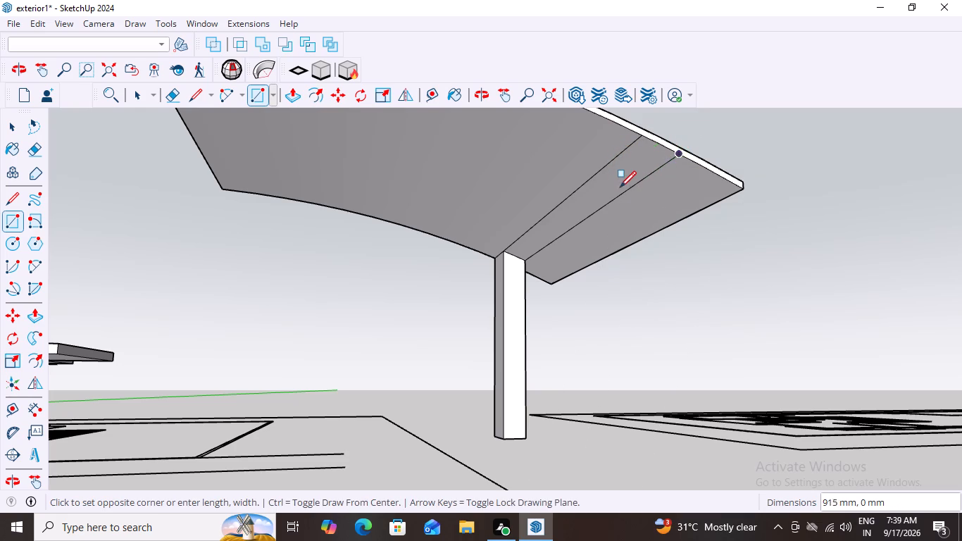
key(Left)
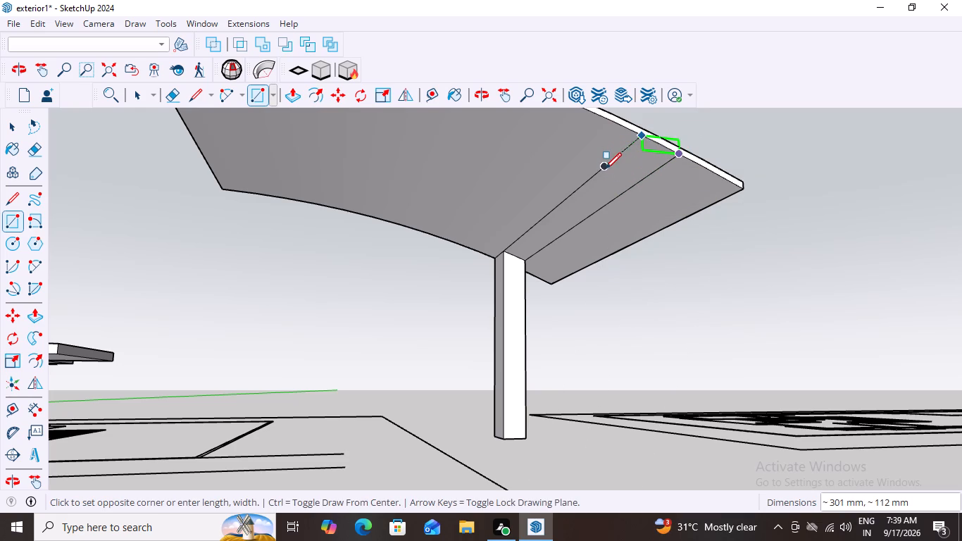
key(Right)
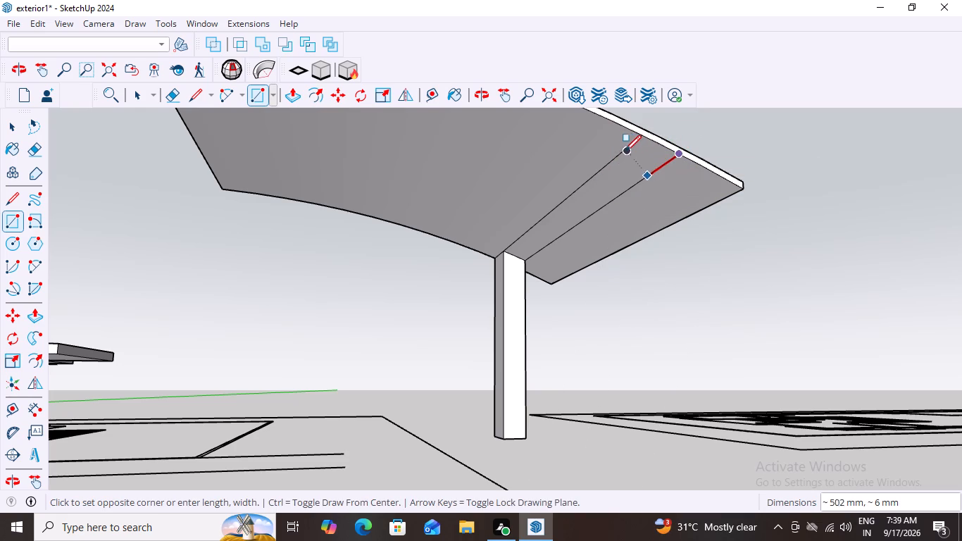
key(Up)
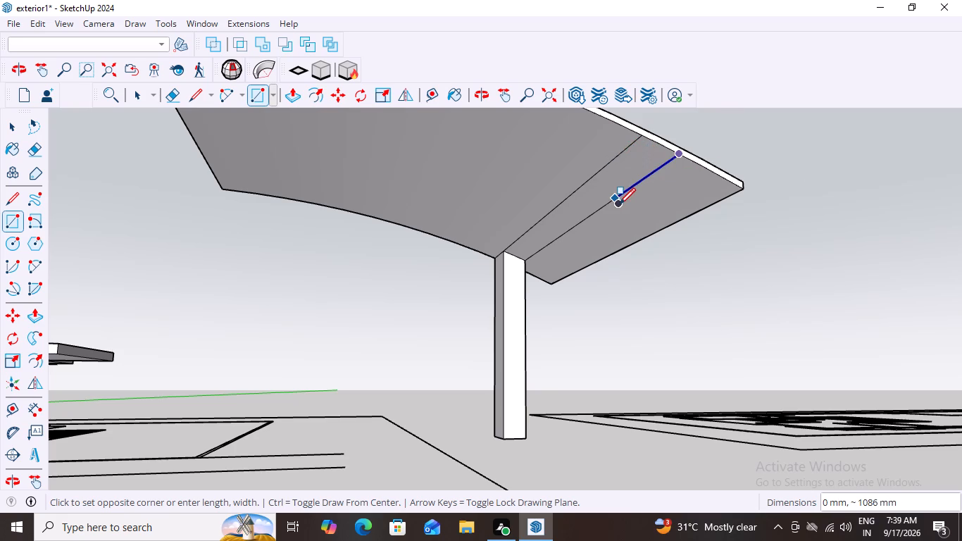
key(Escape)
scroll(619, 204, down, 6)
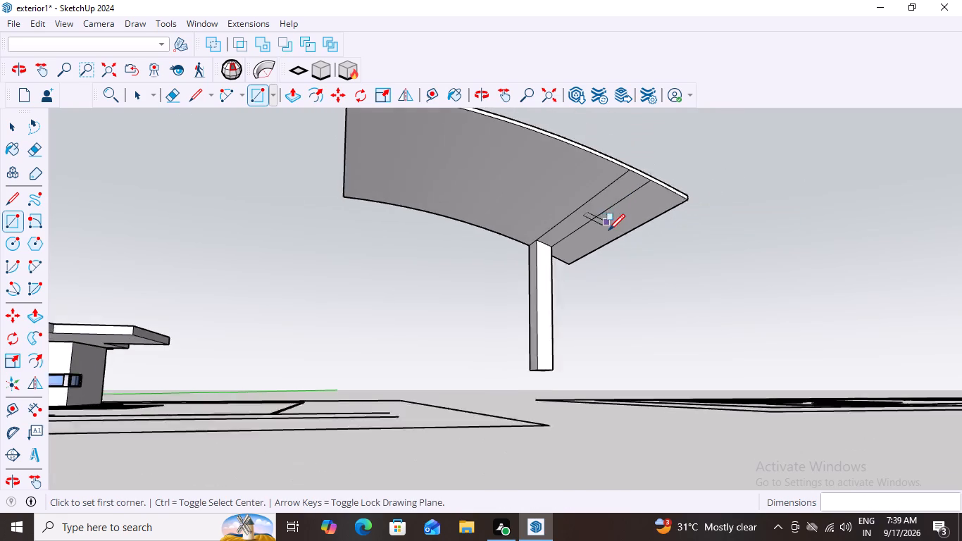
Examine inside the canopy group which faces and edges of the post and the curved canopy are connected.
scroll(608, 230, down, 1)
key(space)
click(559, 315)
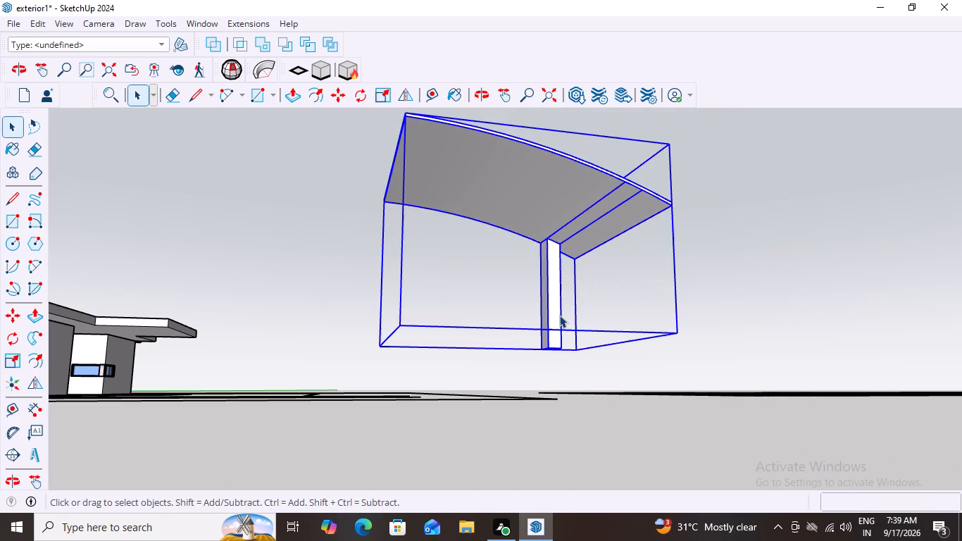
double_click(559, 315)
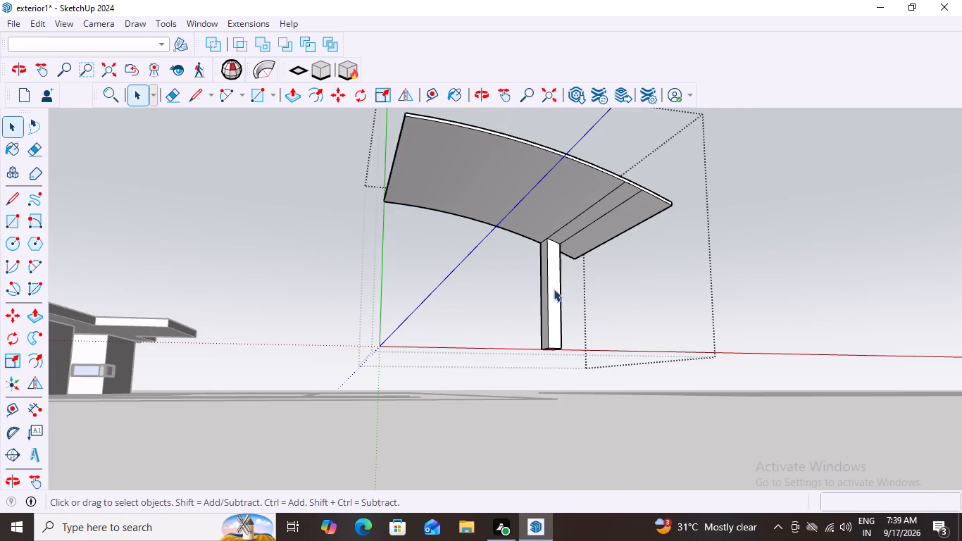
scroll(560, 266, up, 2)
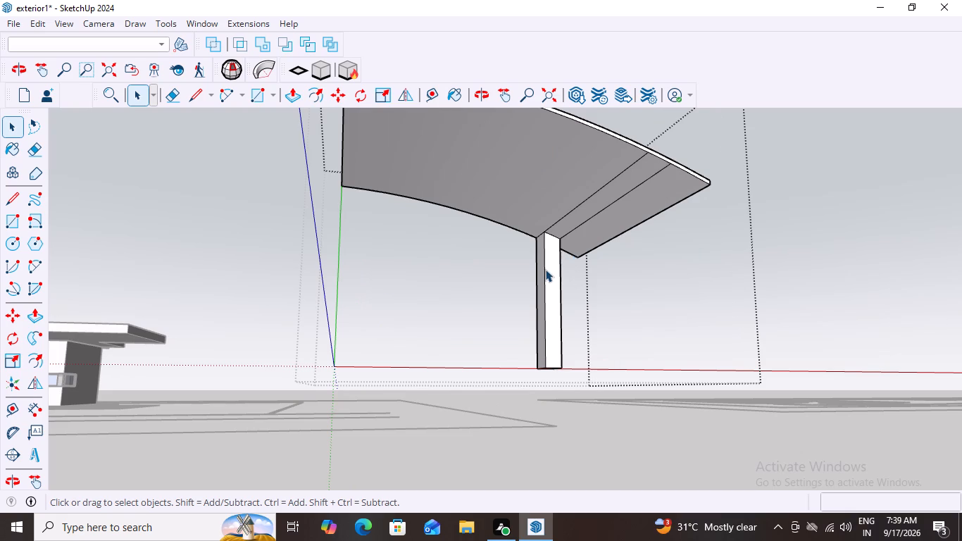
click(545, 269)
double_click(545, 269)
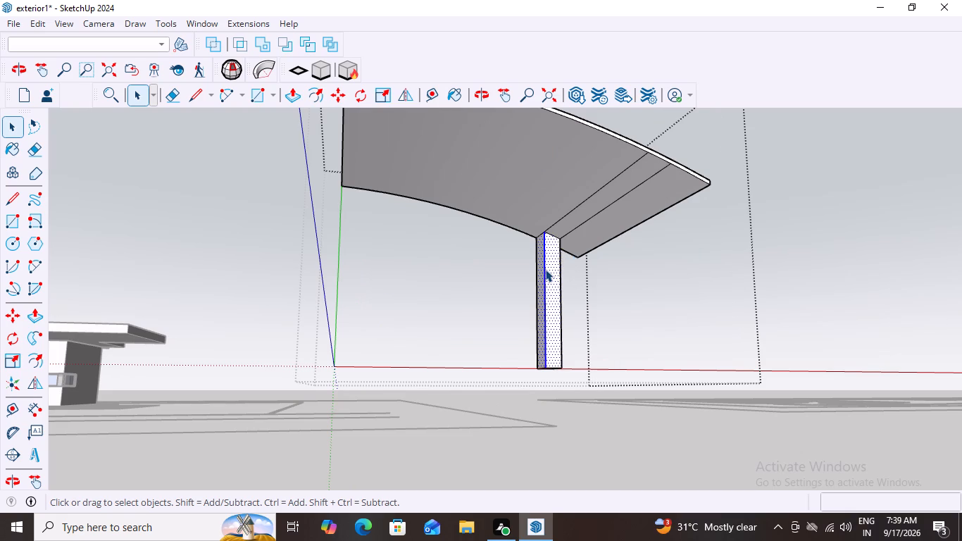
click(545, 269)
triple_click(545, 269)
click(545, 269)
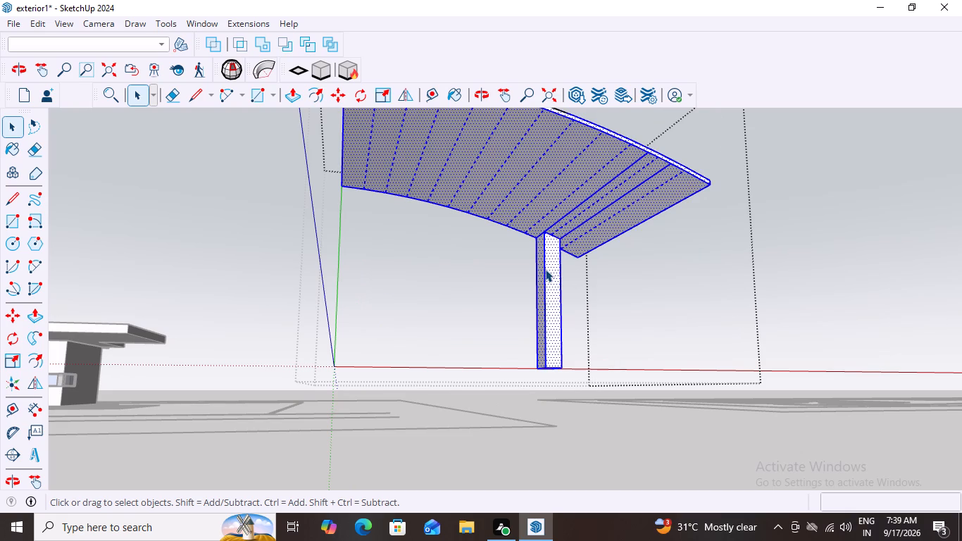
triple_click(545, 269)
click(545, 269)
key(Escape)
click(611, 232)
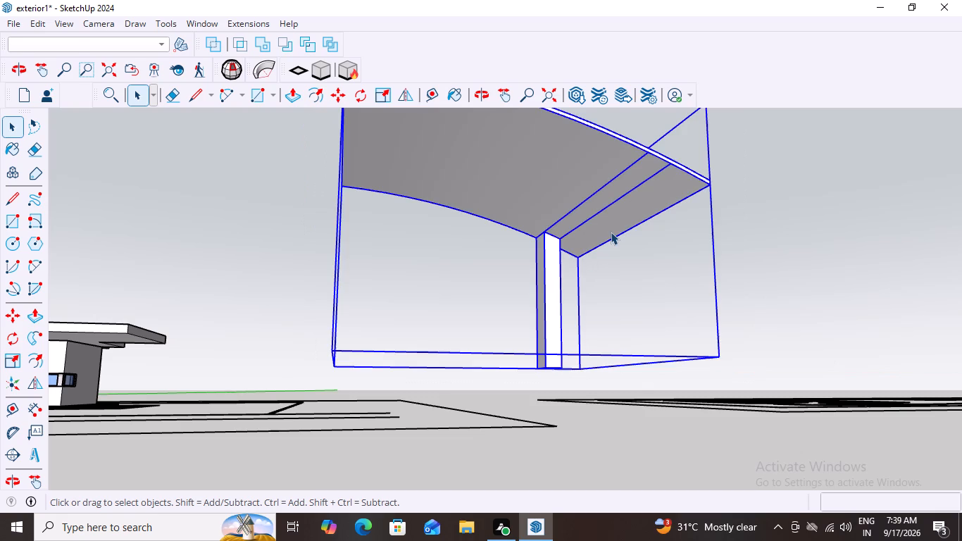
triple_click(611, 232)
click(514, 269)
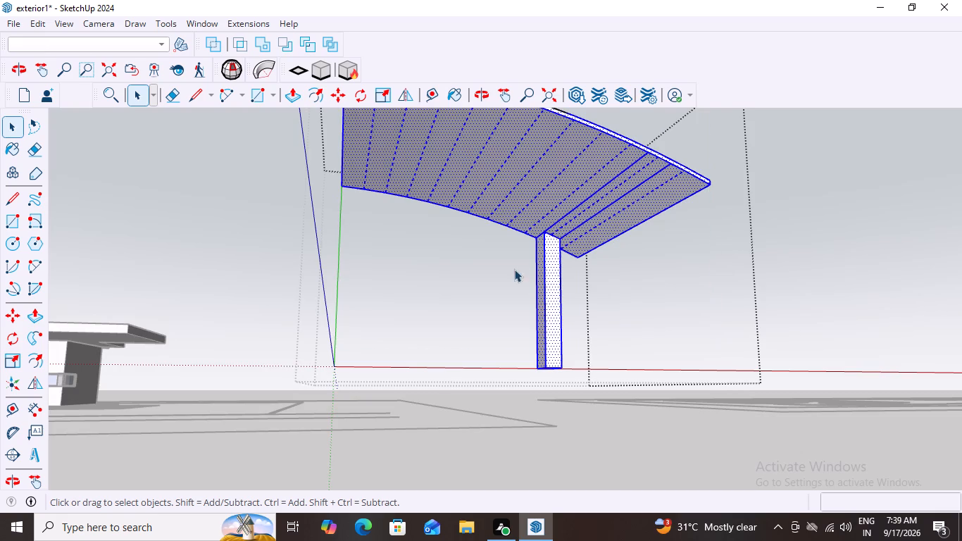
click(602, 230)
double_click(602, 230)
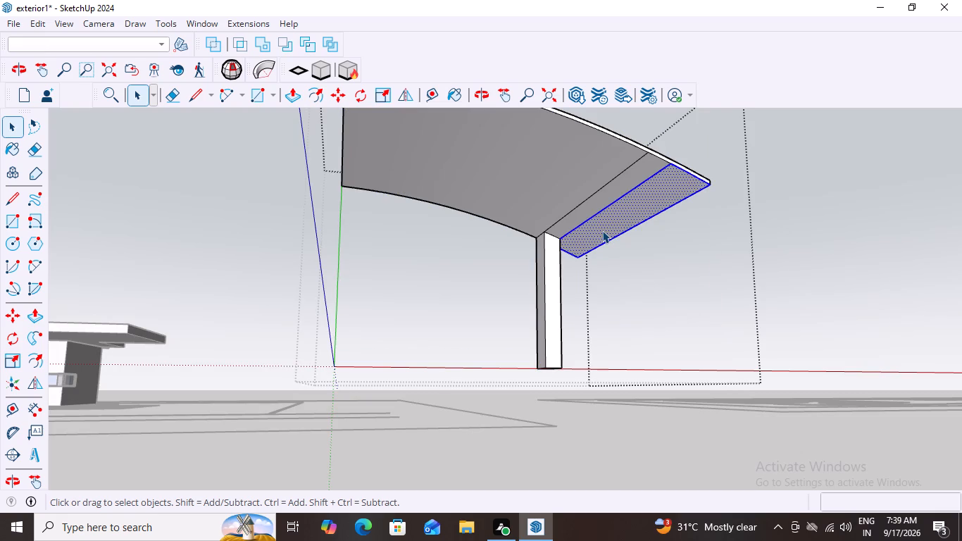
click(439, 239)
triple_click(501, 189)
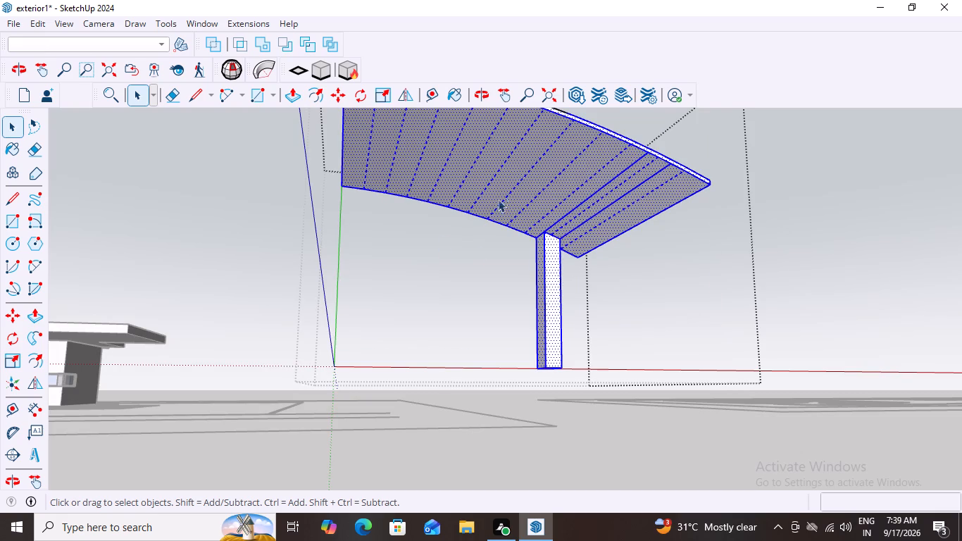
click(215, 229)
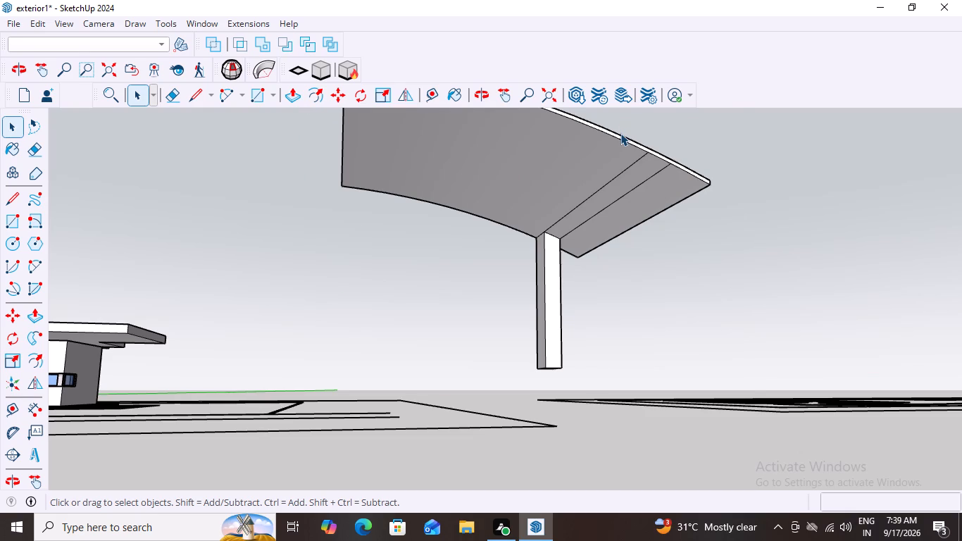
Inside the canopy group, delete the two straight edges that cross the canopy's underside from the top of the post.
triple_click(620, 133)
click(328, 206)
scroll(655, 207, up, 3)
click(561, 194)
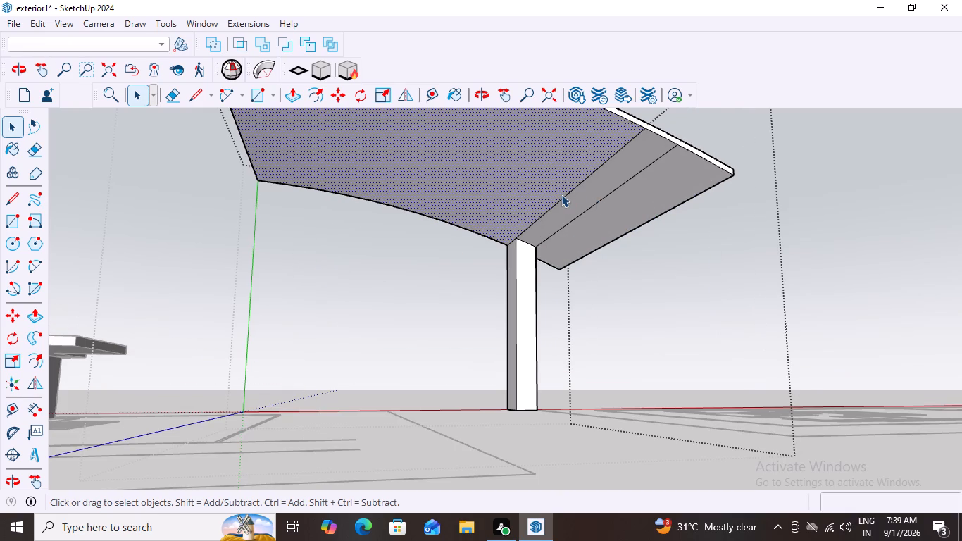
click(716, 125)
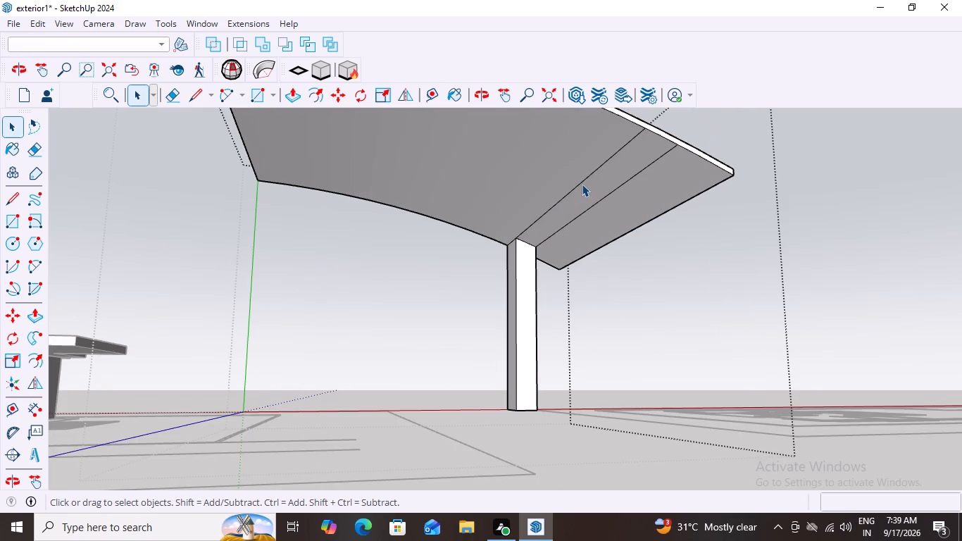
double_click(582, 181)
click(582, 181)
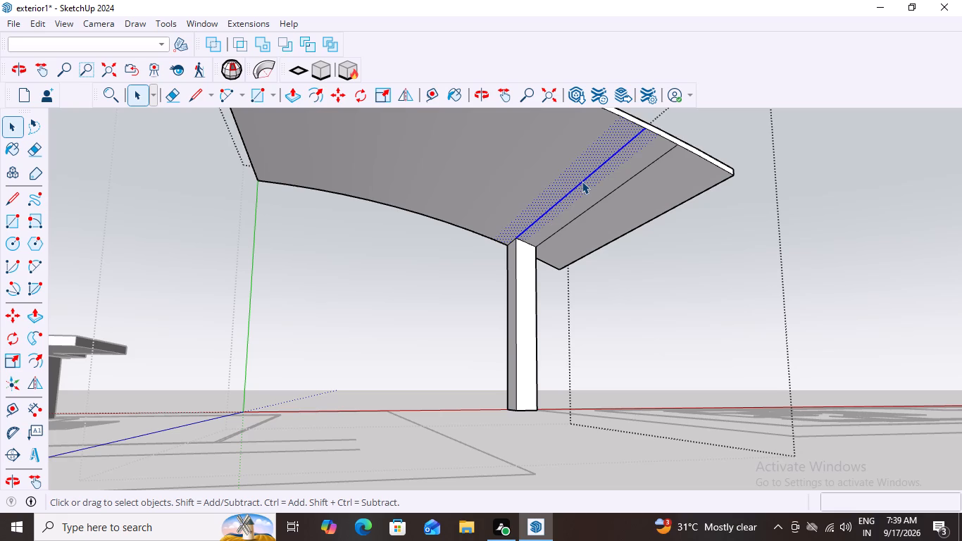
key(Delete)
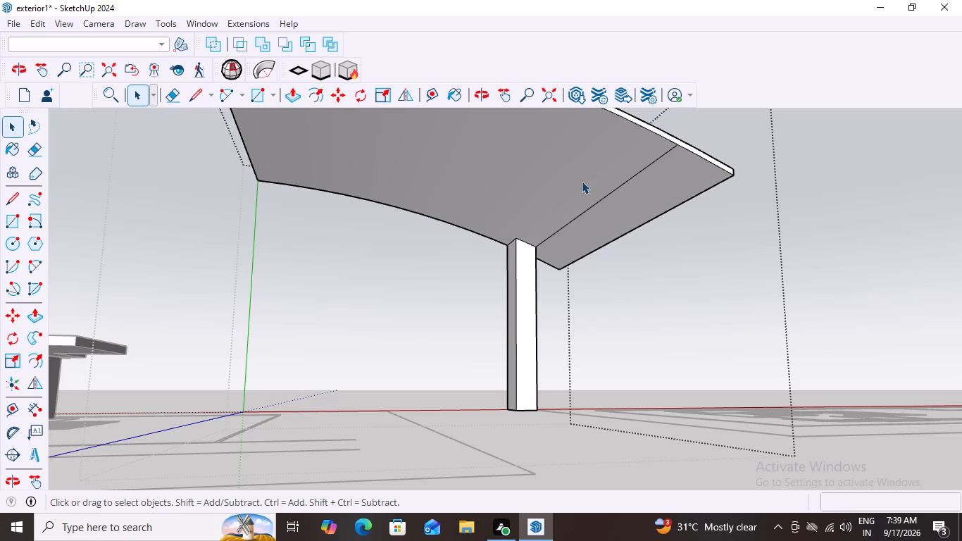
double_click(586, 209)
click(586, 209)
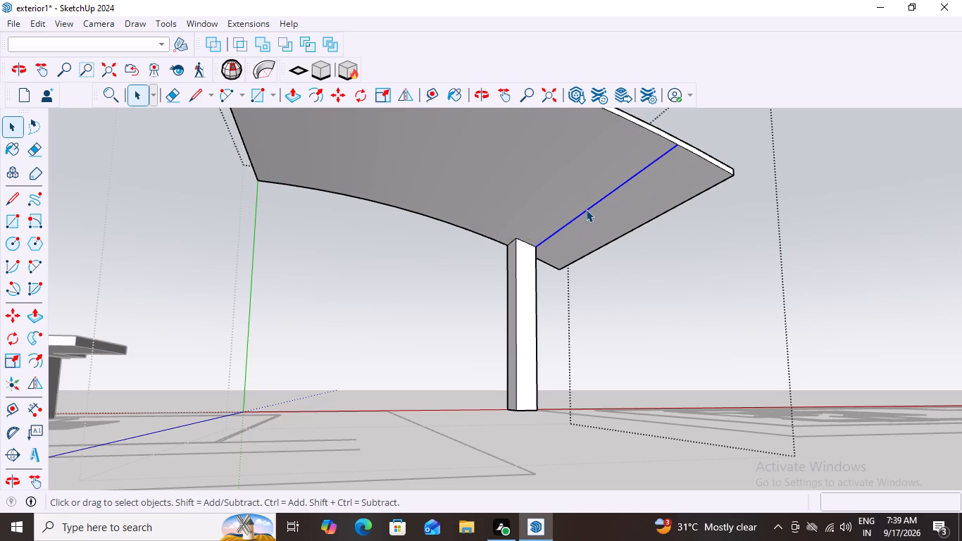
key(Delete)
Check inside the group how the post's faces and edges connect to the canopy, and close the group.
scroll(588, 257, down, 6)
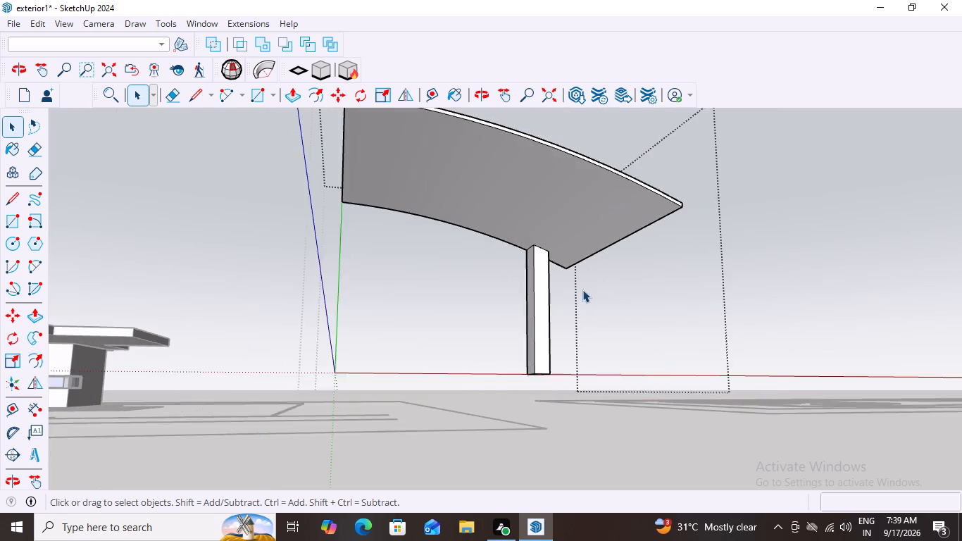
scroll(582, 290, down, 3)
middle_drag(637, 268, 608, 251)
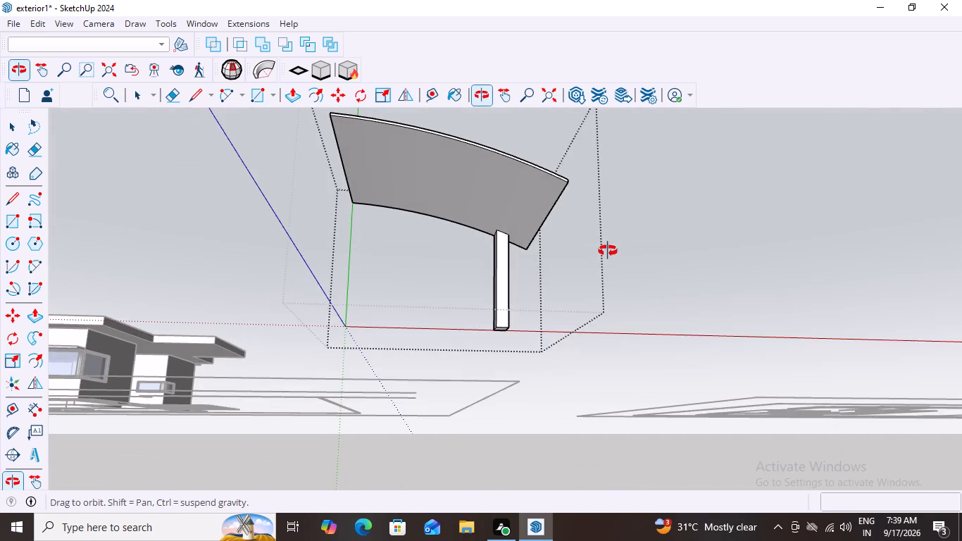
middle_drag(608, 251, 611, 253)
scroll(520, 256, up, 5)
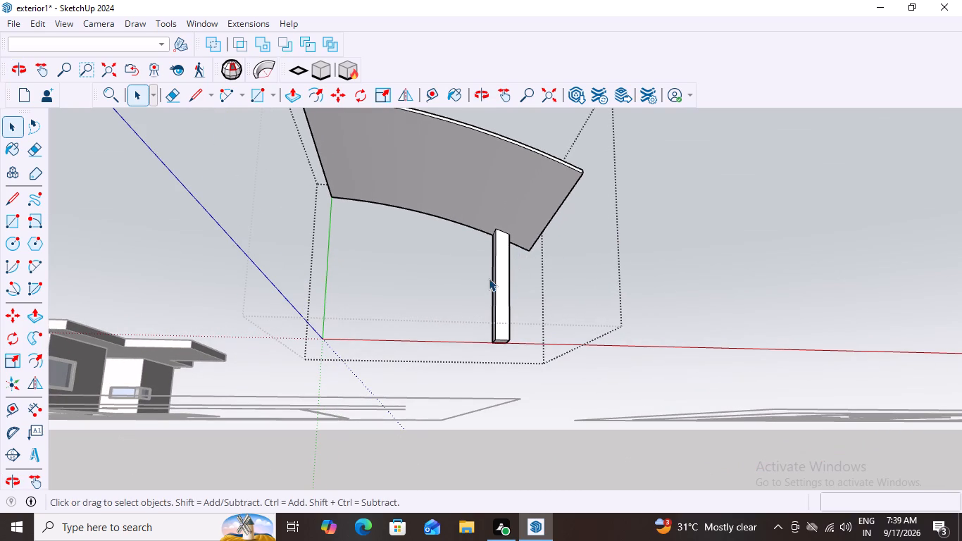
click(506, 280)
middle_drag(582, 286, 622, 288)
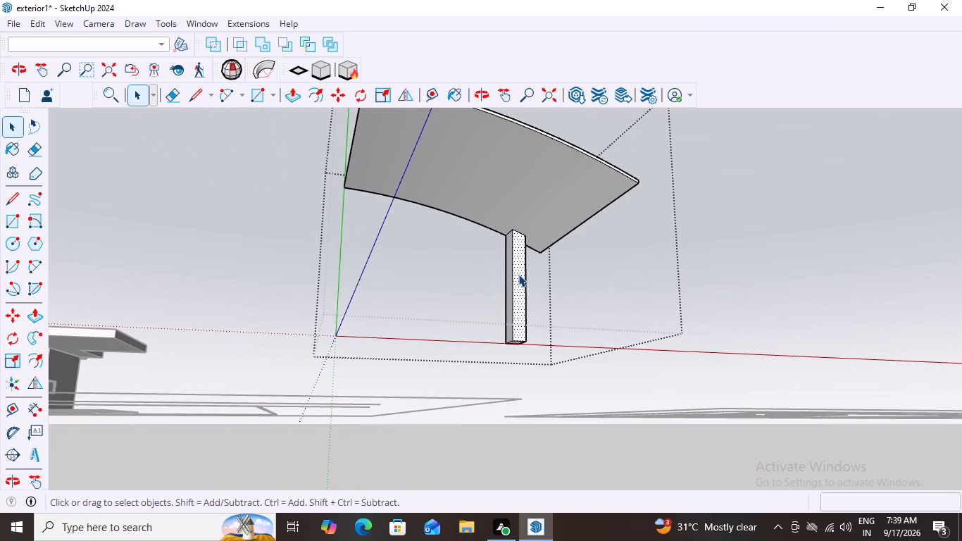
double_click(518, 274)
click(518, 274)
triple_click(518, 274)
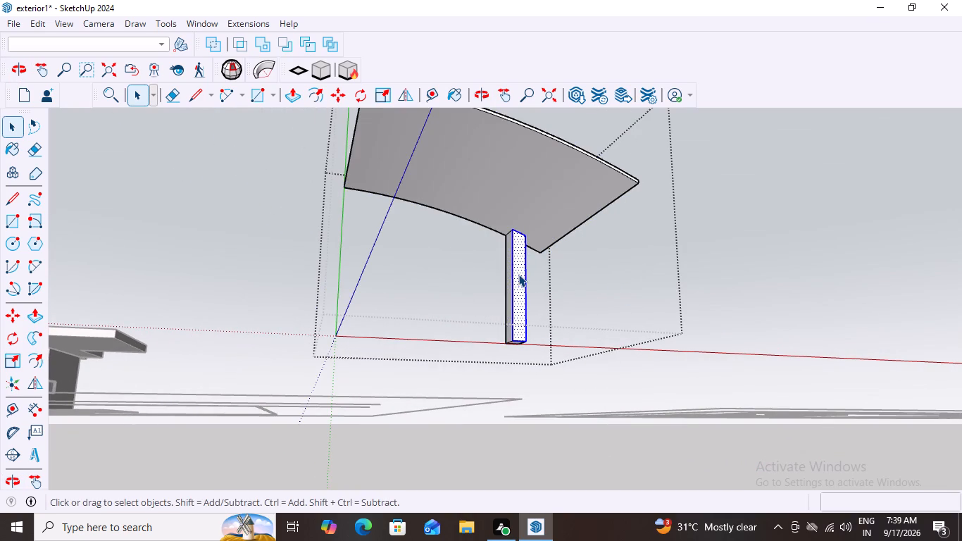
click(518, 274)
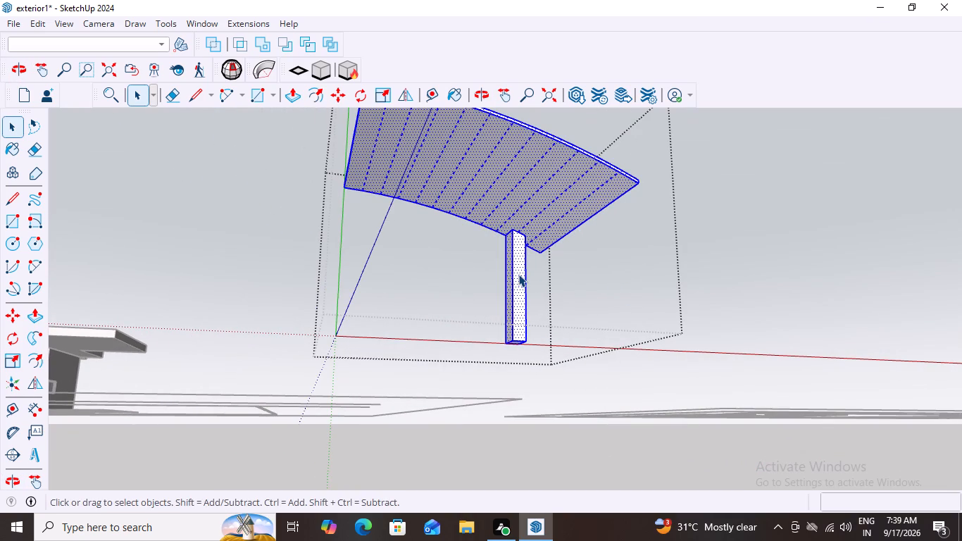
double_click(518, 274)
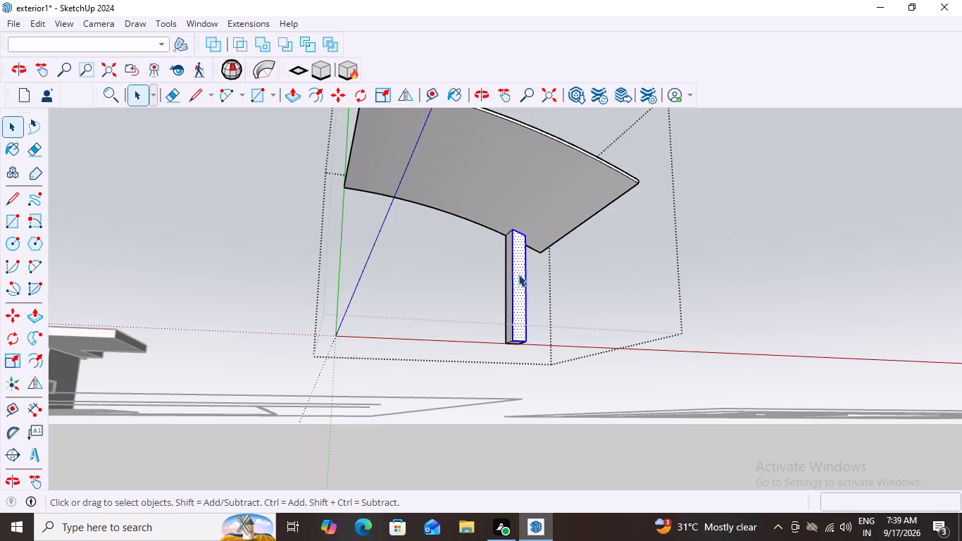
triple_click(518, 274)
click(508, 284)
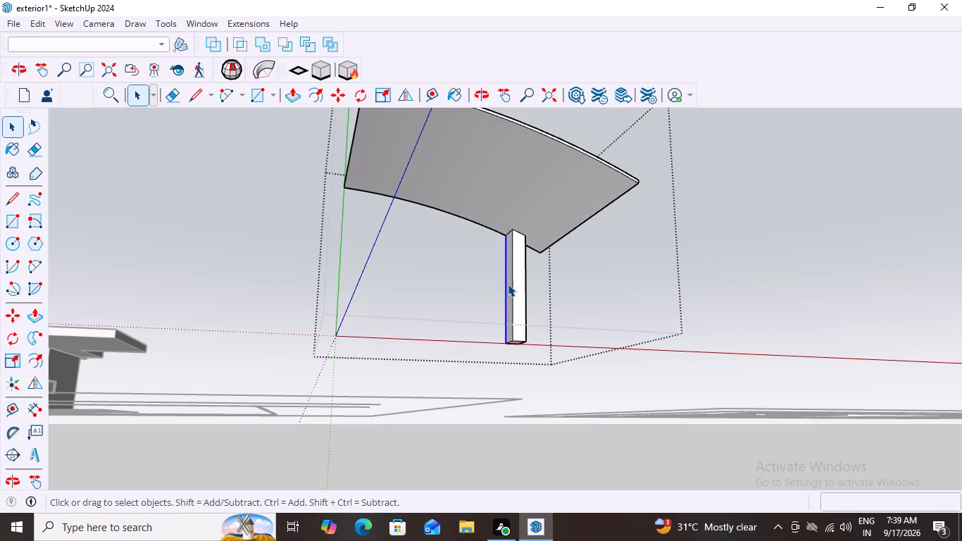
click(508, 284)
click(523, 302)
key(Escape)
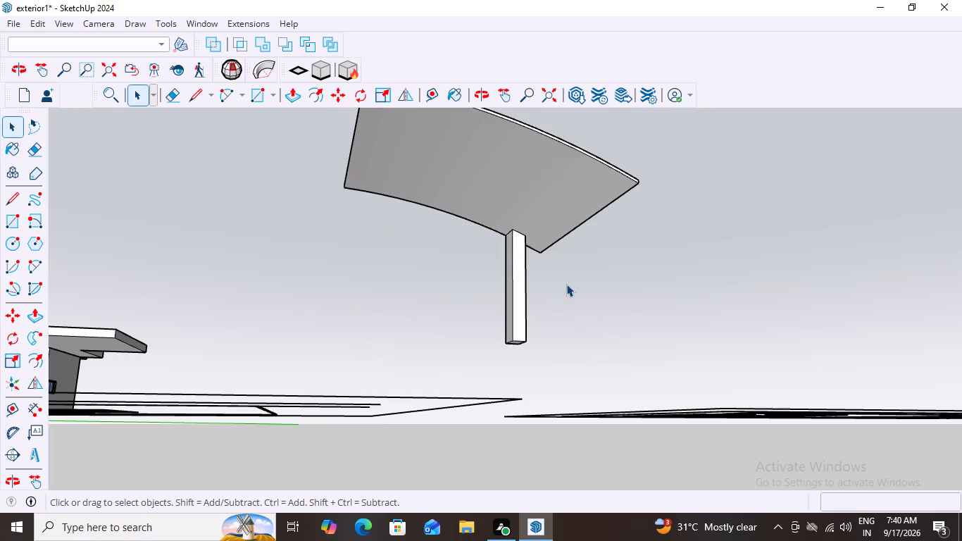
Draw a rectangle of about 301 by 462 mm over the post's bottom face, corner to corner, outside the group.
key(r)
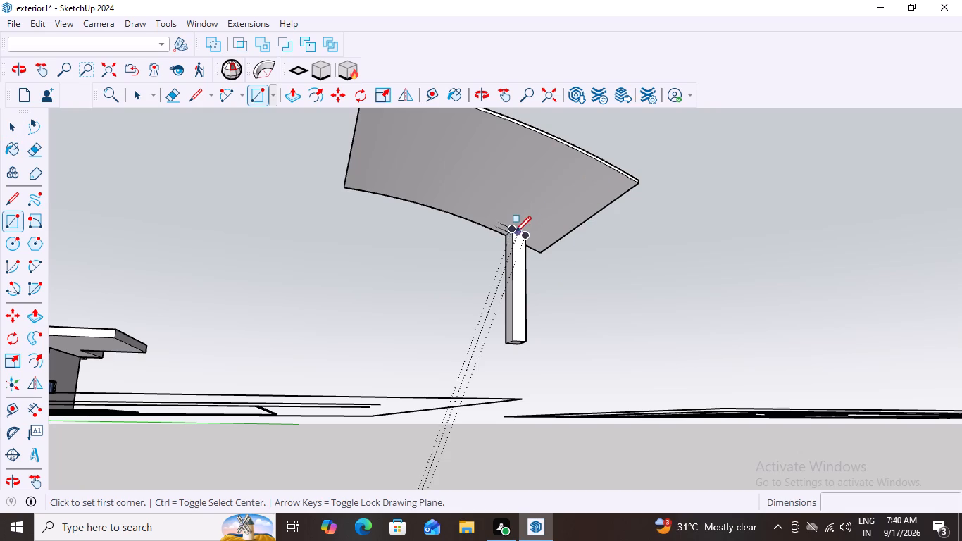
scroll(519, 356, up, 7)
middle_drag(522, 344, 533, 275)
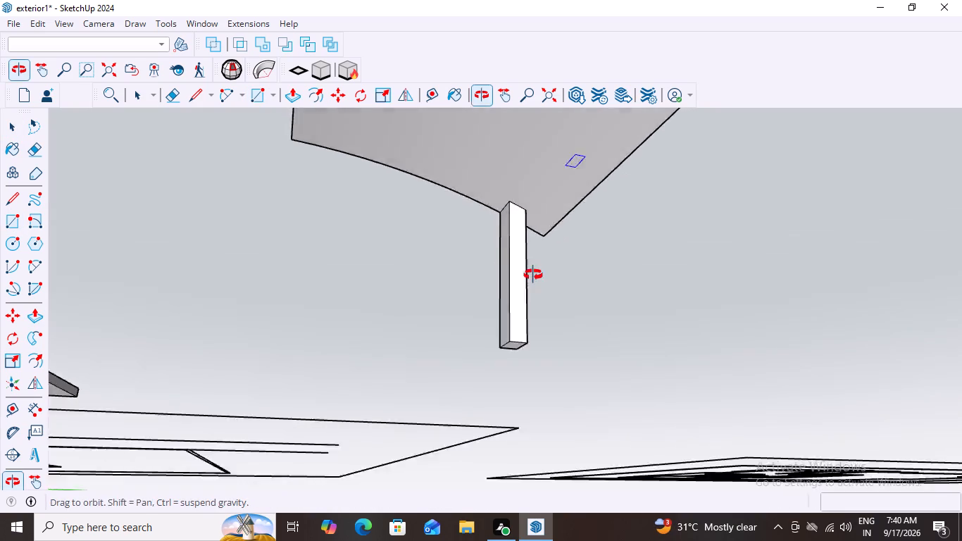
middle_drag(533, 275, 534, 262)
scroll(520, 382, up, 15)
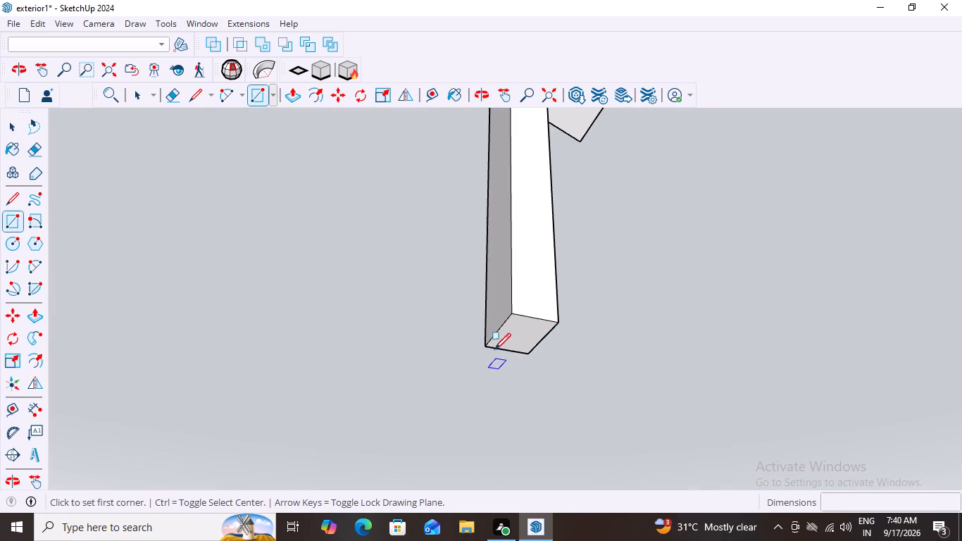
click(484, 347)
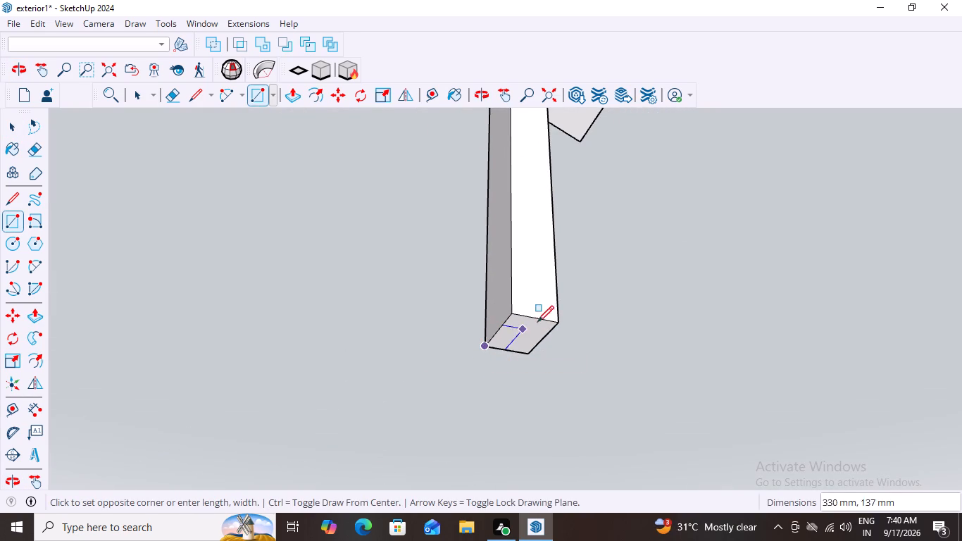
click(555, 323)
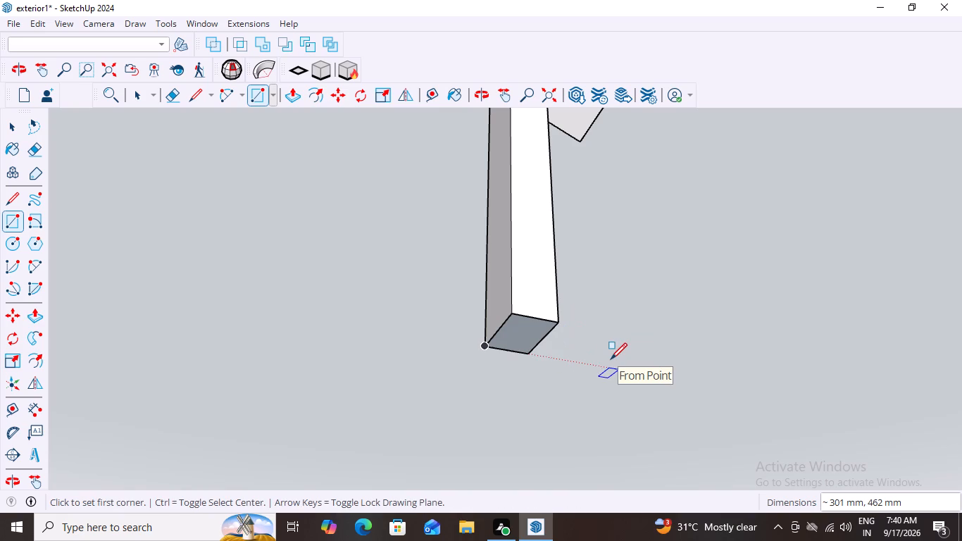
key(space)
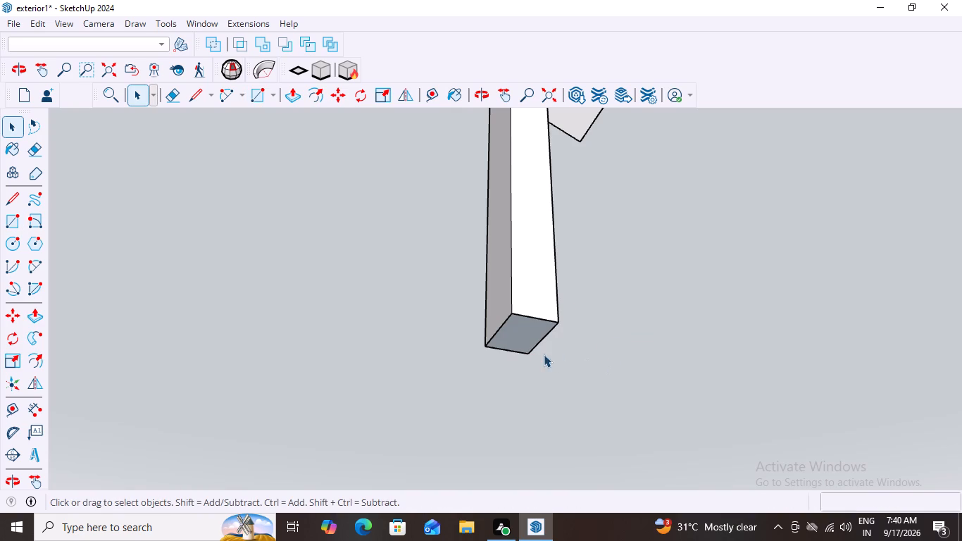
Move the rectangle with its edges by one corner, from the post's bottom face up close to the canopy's straight end edge.
click(518, 340)
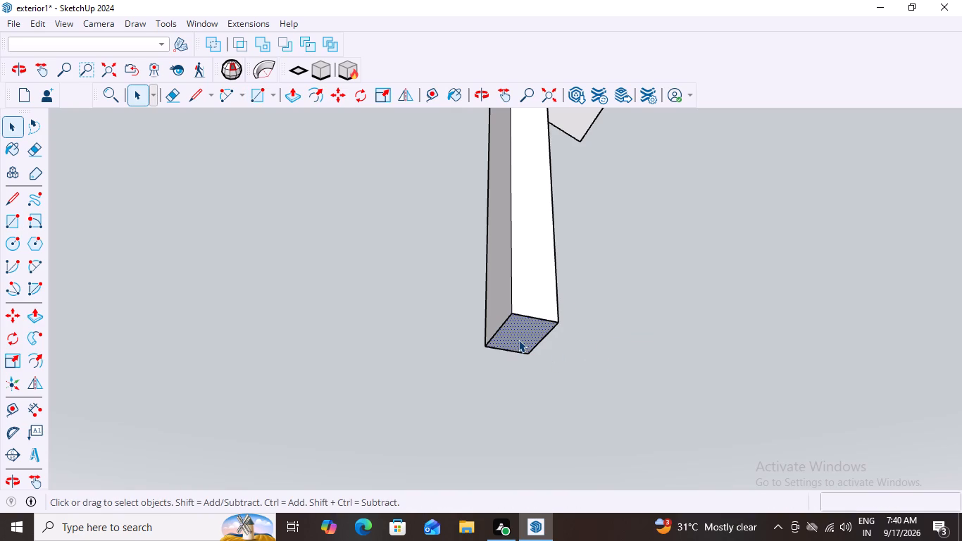
double_click(518, 340)
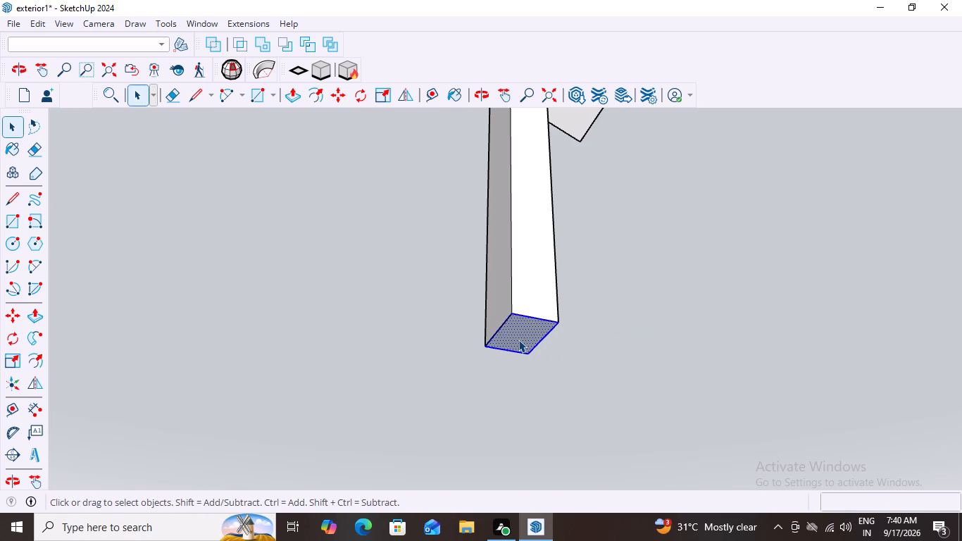
key(m)
click(528, 355)
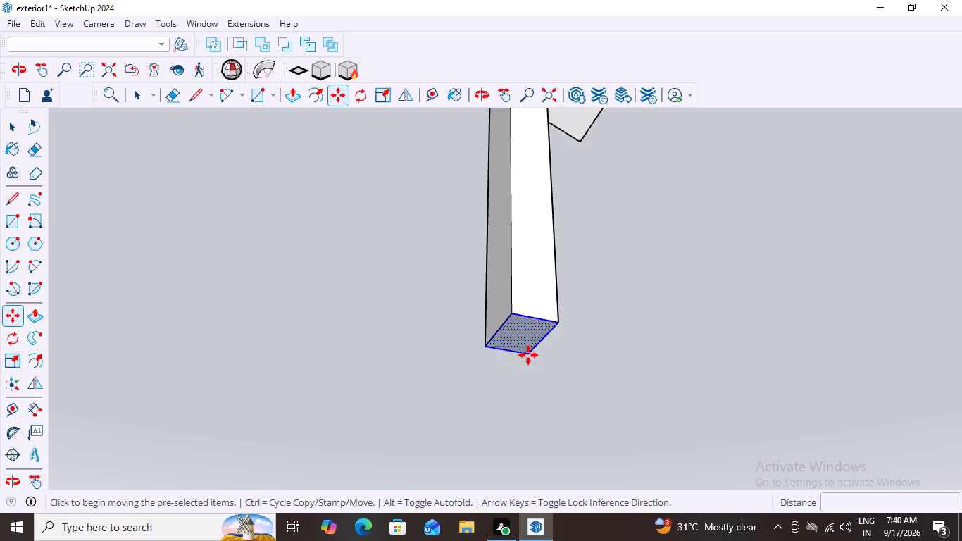
scroll(596, 360, down, 7)
scroll(535, 411, down, 7)
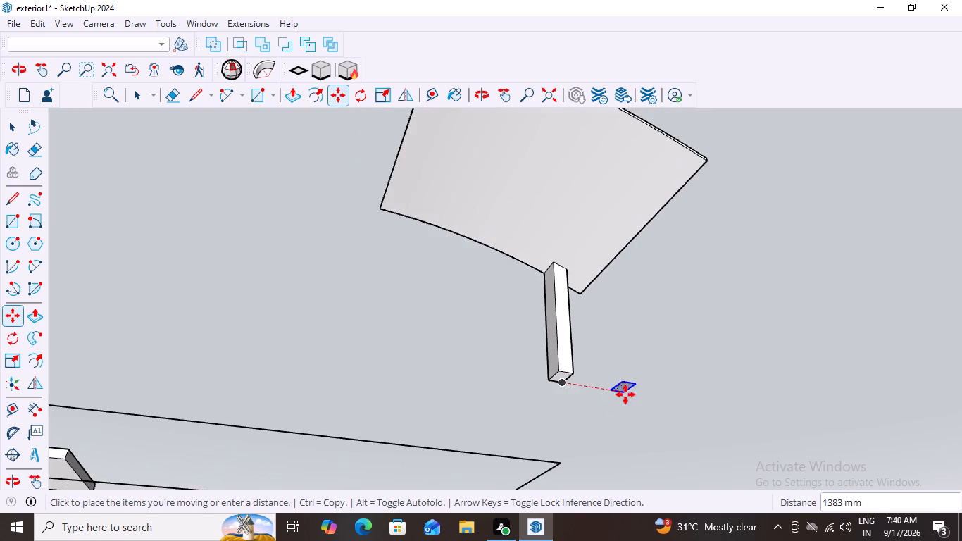
scroll(626, 394, down, 4)
scroll(713, 273, up, 2)
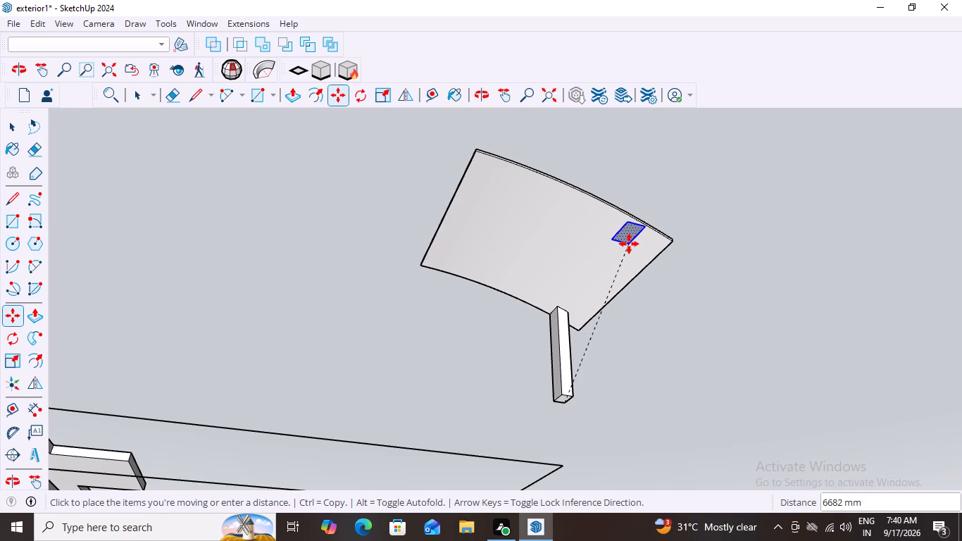
middle_drag(629, 244, 628, 359)
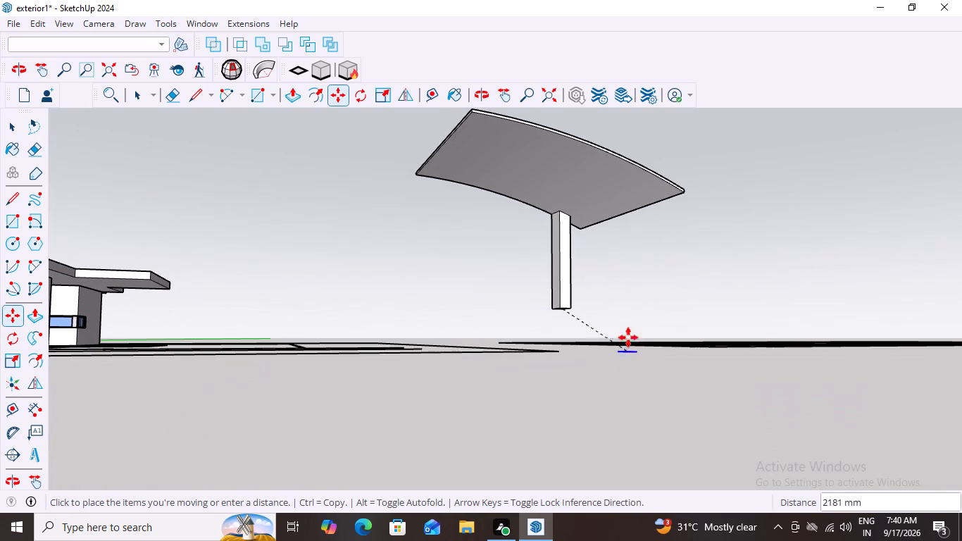
scroll(630, 227, down, 7)
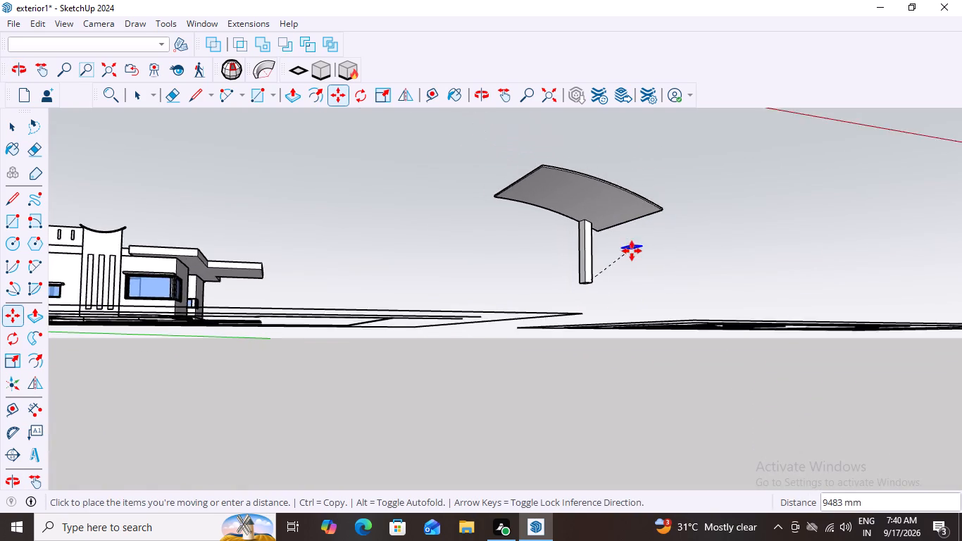
scroll(632, 251, down, 1)
scroll(617, 206, up, 18)
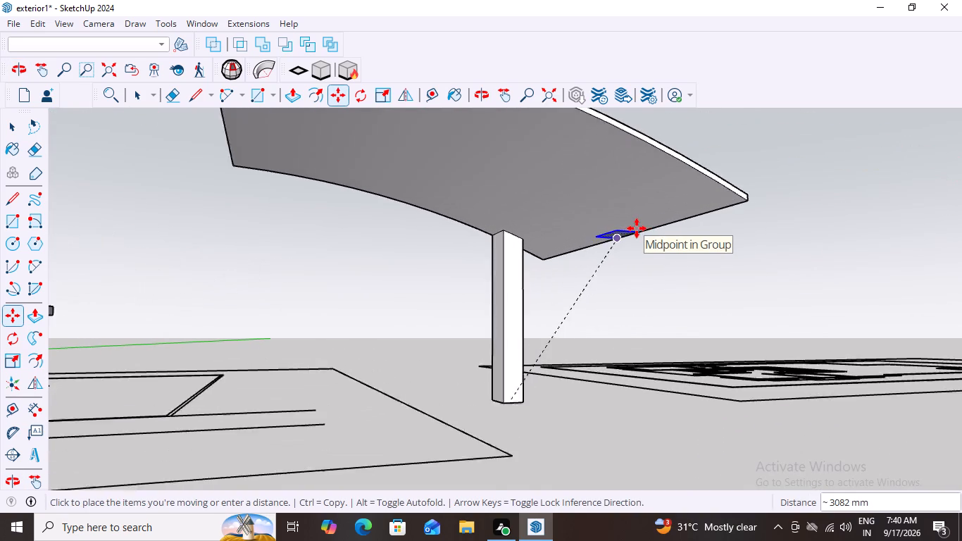
scroll(637, 228, up, 1)
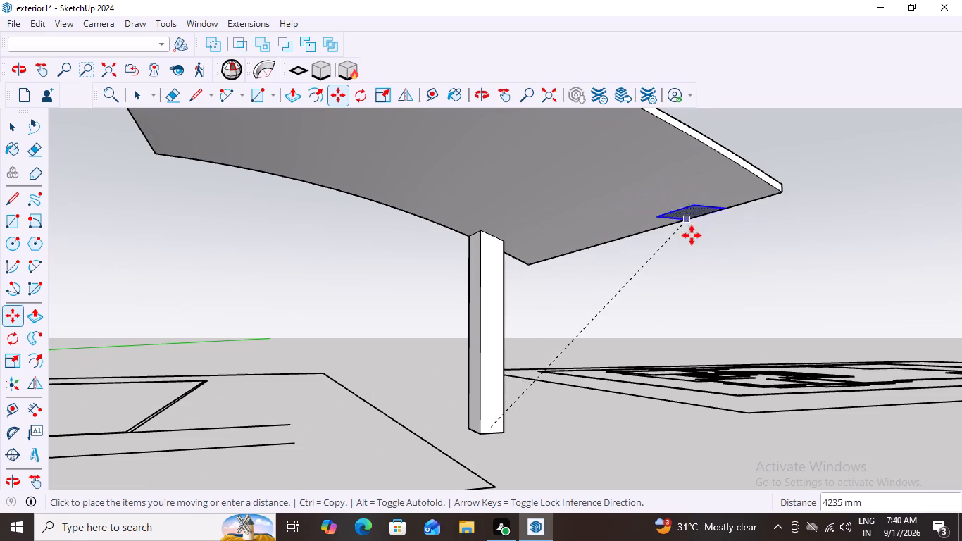
scroll(692, 242, down, 9)
scroll(640, 305, down, 3)
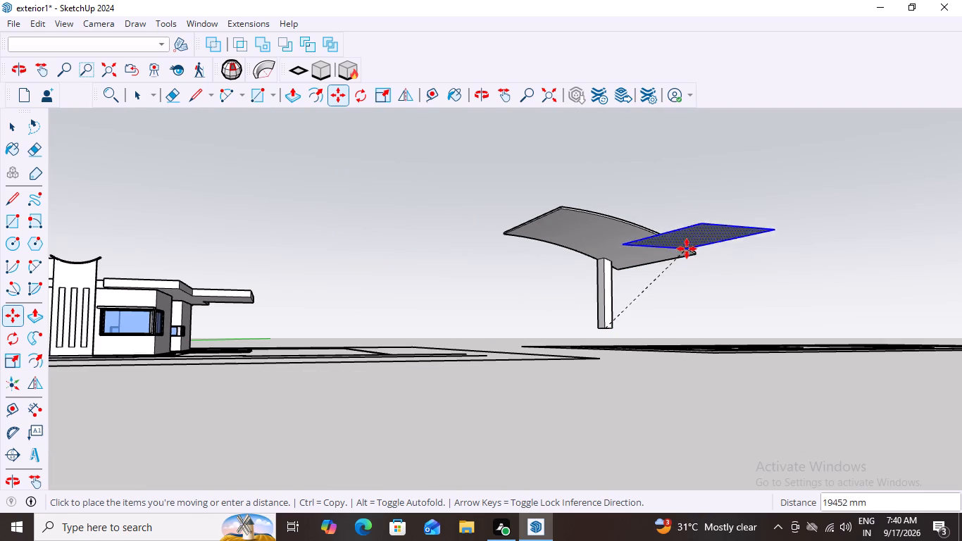
scroll(687, 268, up, 14)
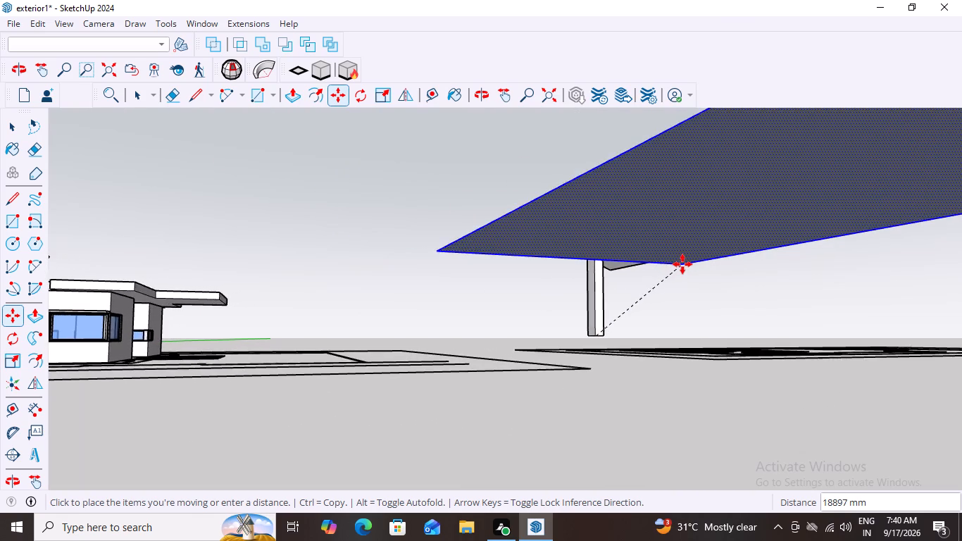
middle_drag(682, 264, 643, 329)
scroll(643, 329, down, 20)
scroll(643, 329, down, 1)
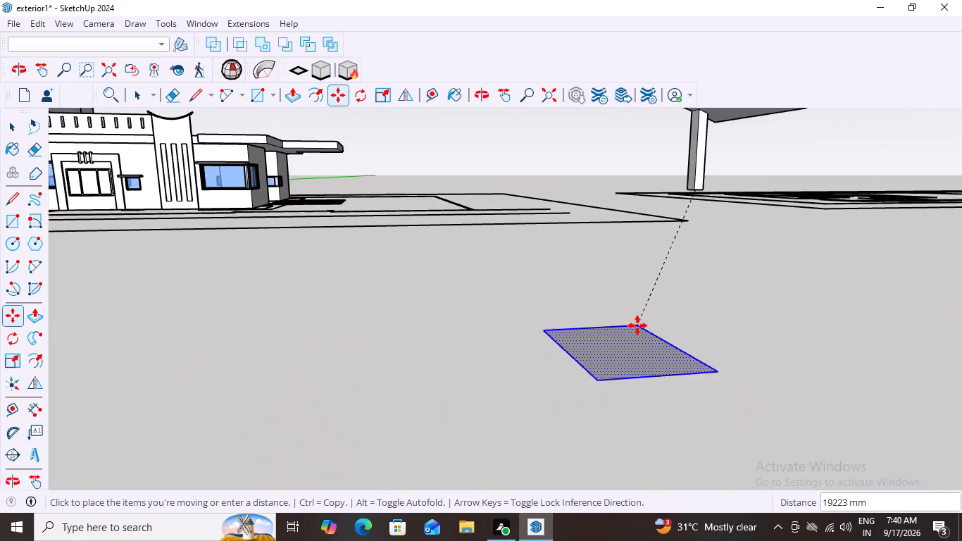
scroll(637, 325, down, 18)
scroll(724, 218, up, 3)
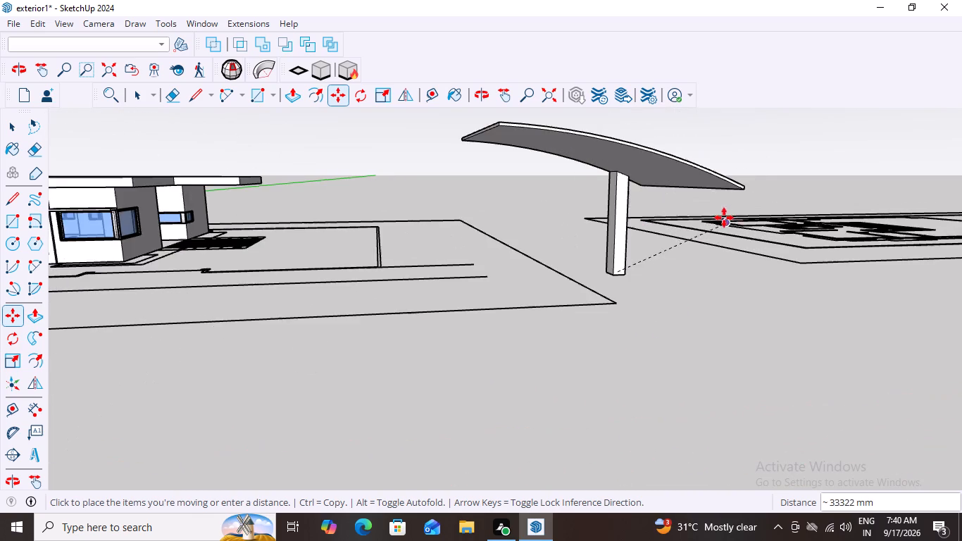
scroll(726, 206, up, 9)
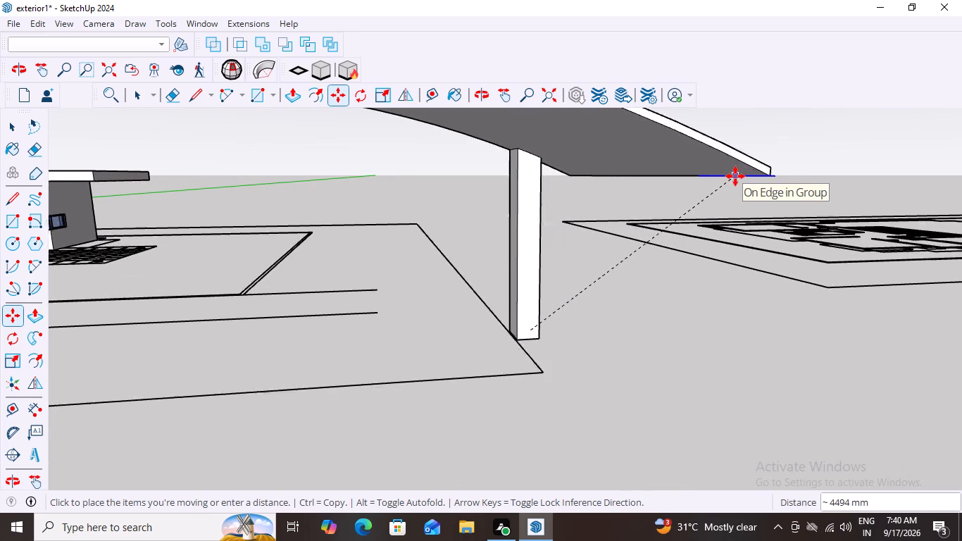
scroll(735, 176, up, 8)
scroll(735, 185, down, 9)
middle_drag(732, 265, 741, 218)
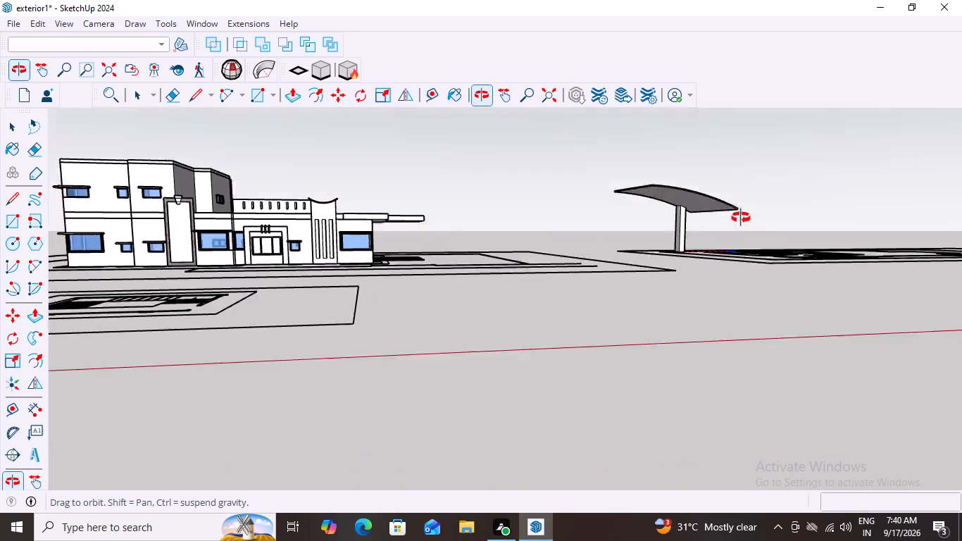
middle_drag(741, 218, 745, 188)
scroll(716, 165, up, 11)
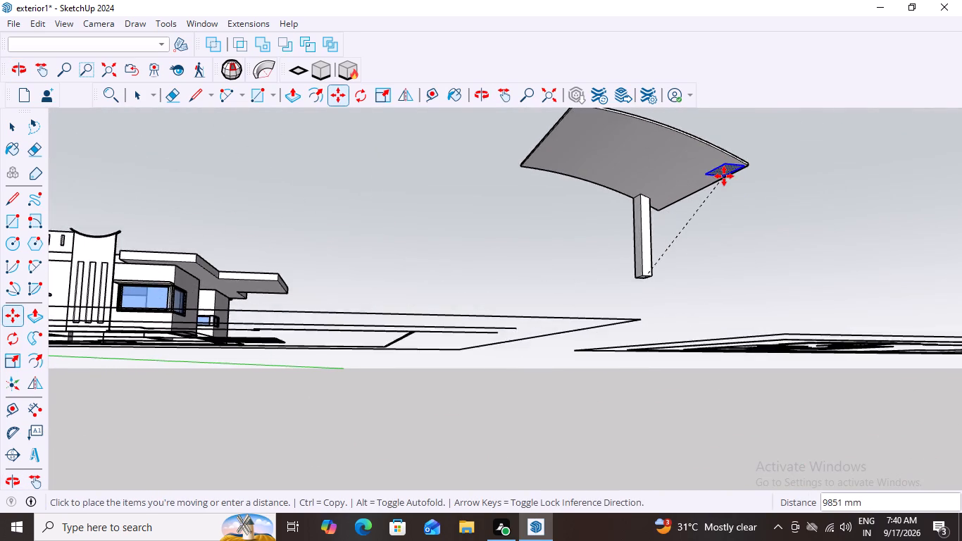
scroll(724, 176, up, 14)
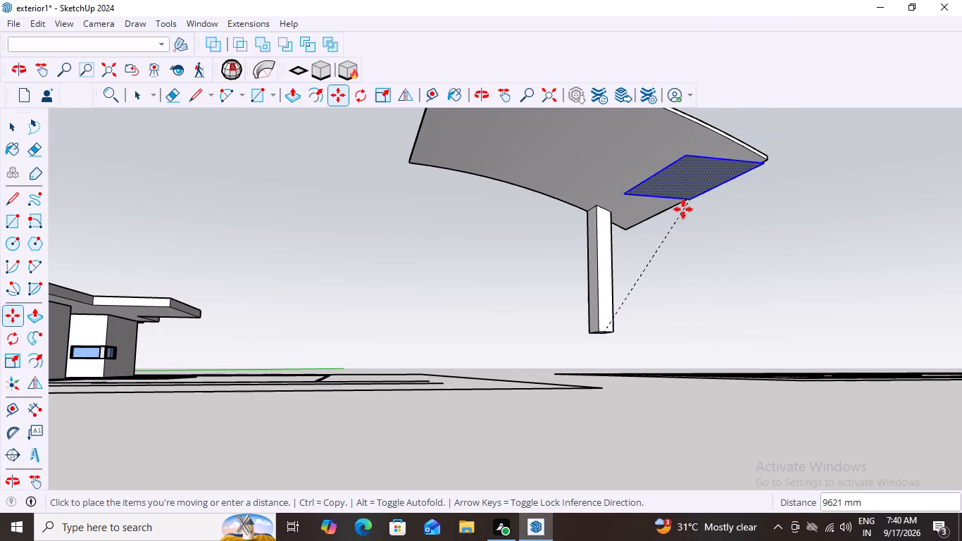
click(690, 187)
Reposition the rectangle by its corner onto the canopy's underside, near the canopy's far outer corner at the end beside the post.
scroll(675, 262, down, 4)
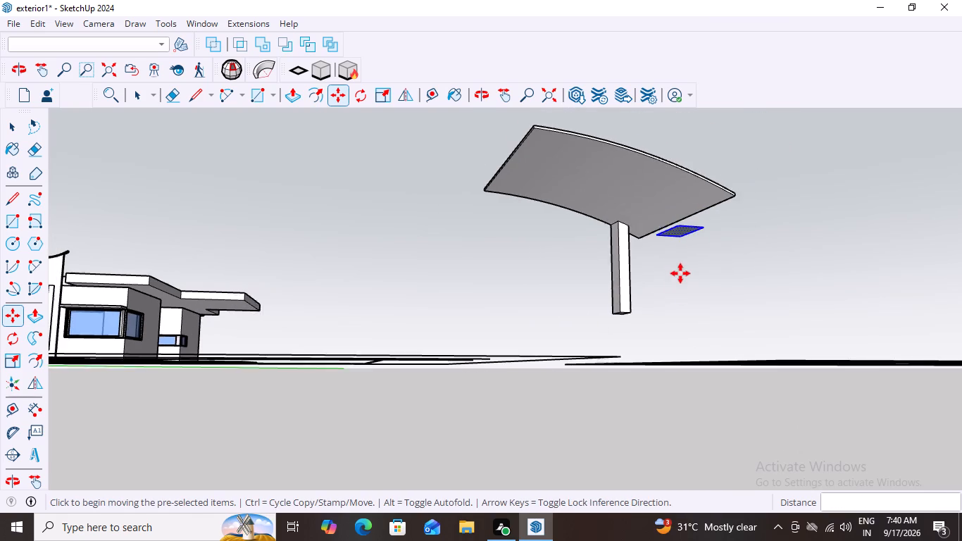
scroll(680, 273, down, 3)
key(space)
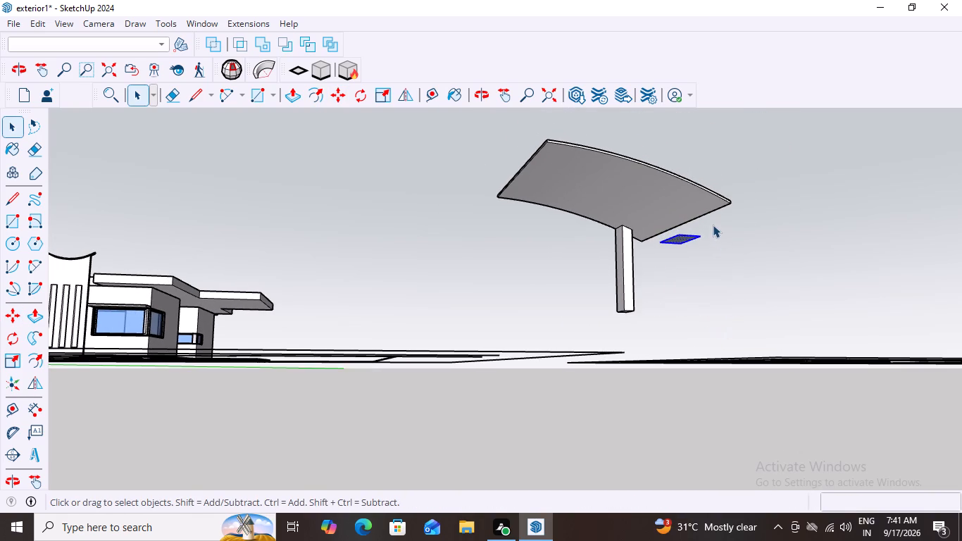
scroll(704, 222, up, 7)
key(m)
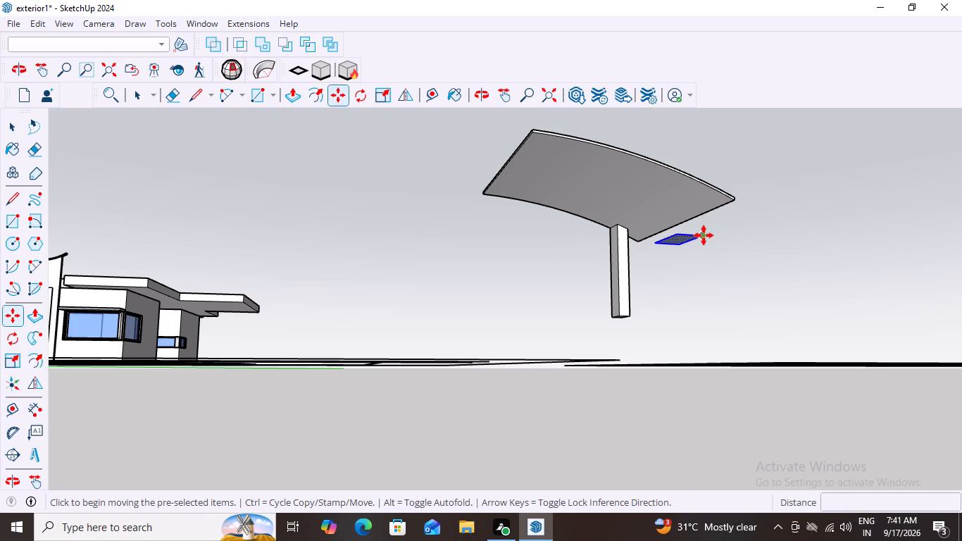
click(704, 235)
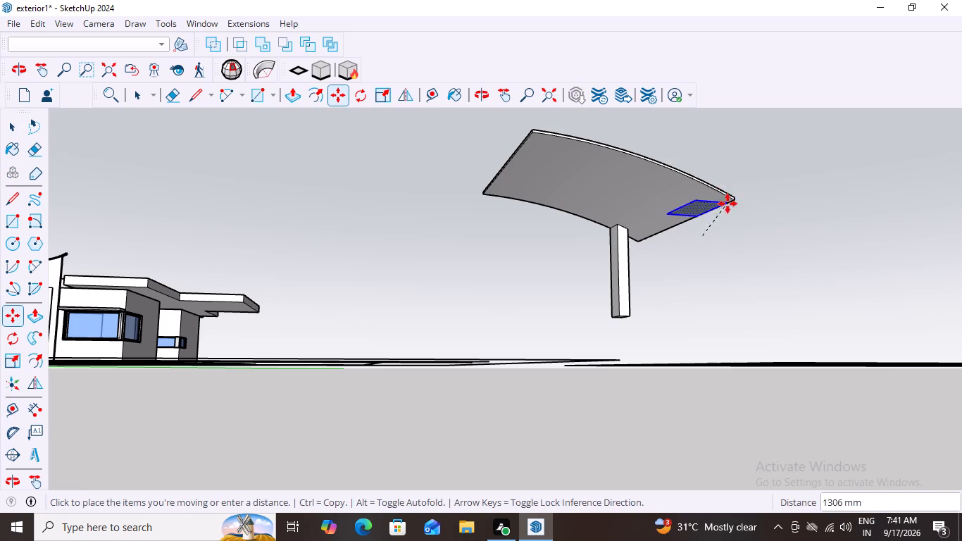
scroll(727, 204, down, 4)
scroll(722, 197, up, 17)
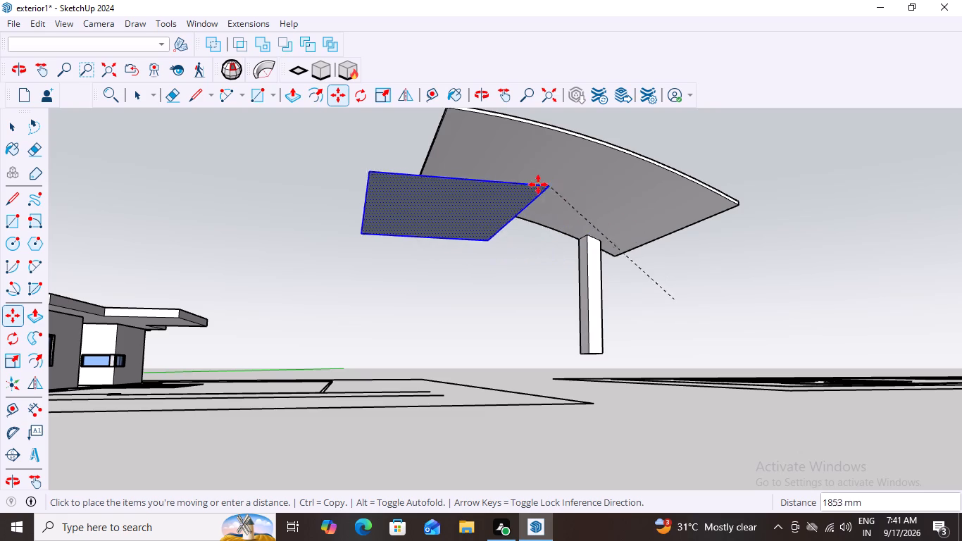
click(614, 182)
scroll(620, 195, up, 8)
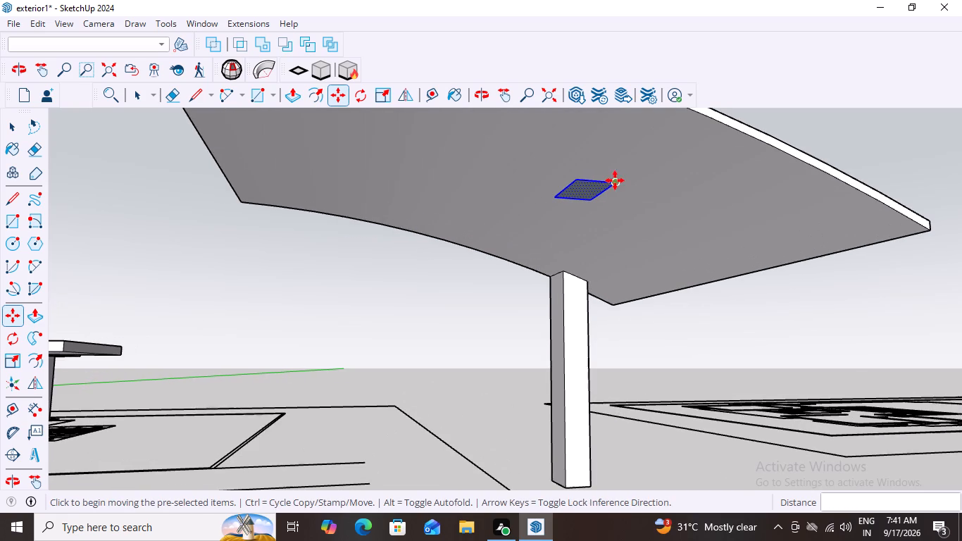
key(space)
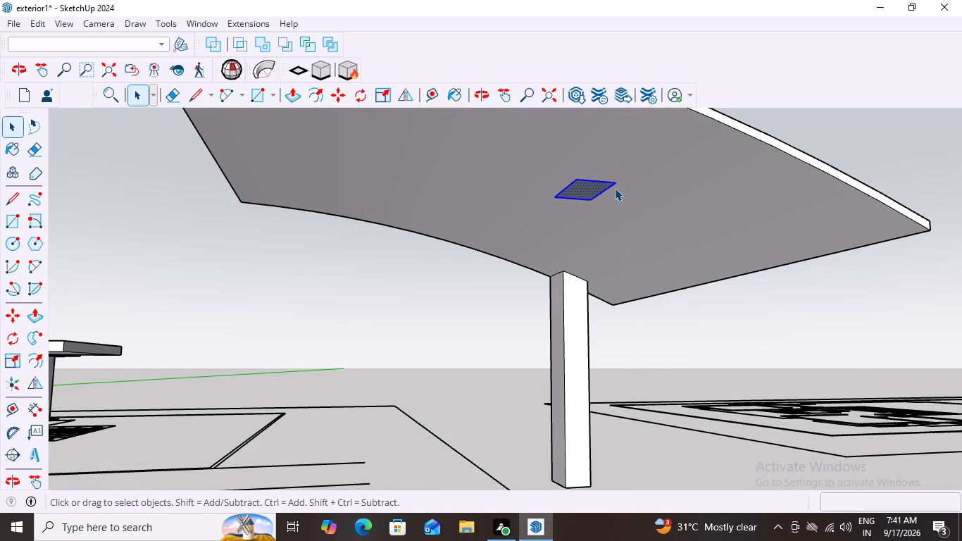
key(m)
click(613, 183)
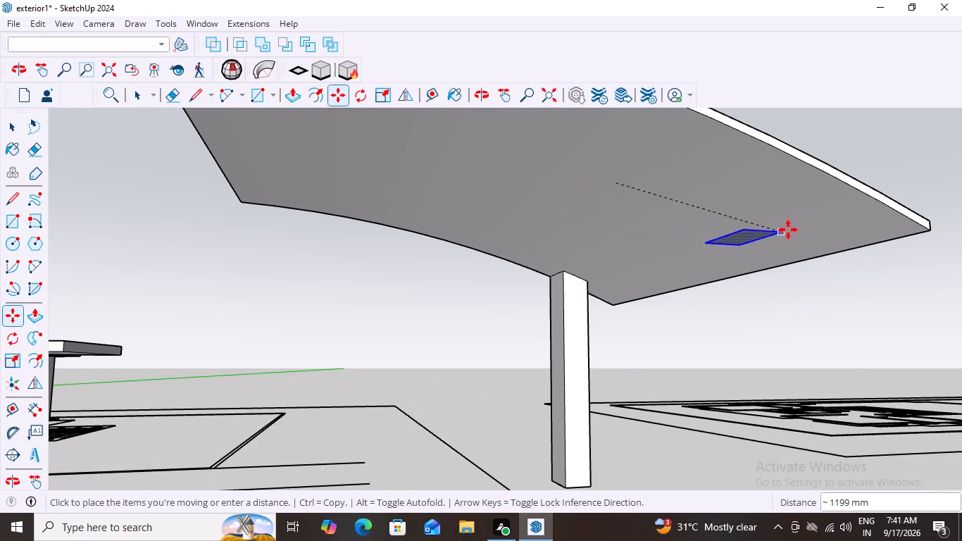
click(888, 220)
Check the rectangle's placement on the canopy's underside from several angles, and deselect it.
scroll(747, 358, down, 7)
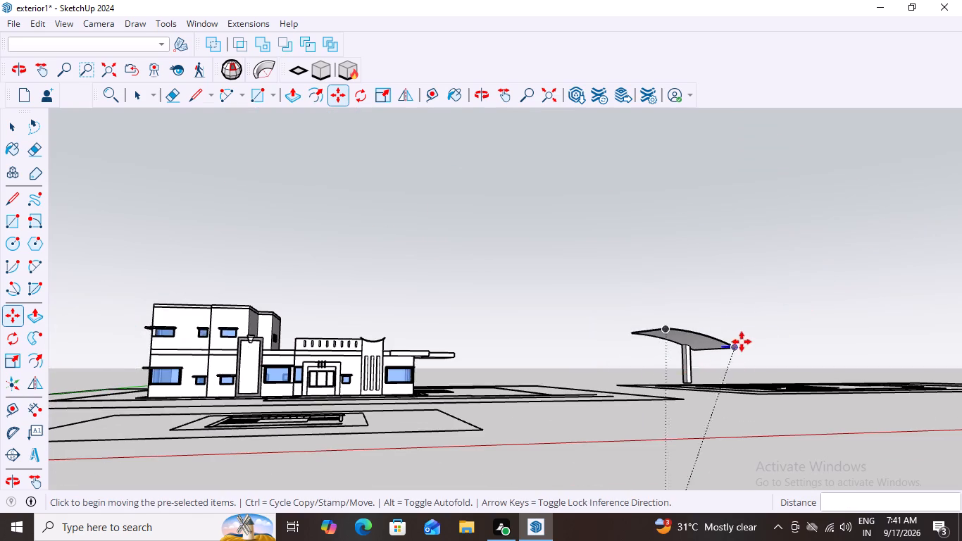
scroll(742, 341, up, 6)
middle_drag(700, 383, 698, 425)
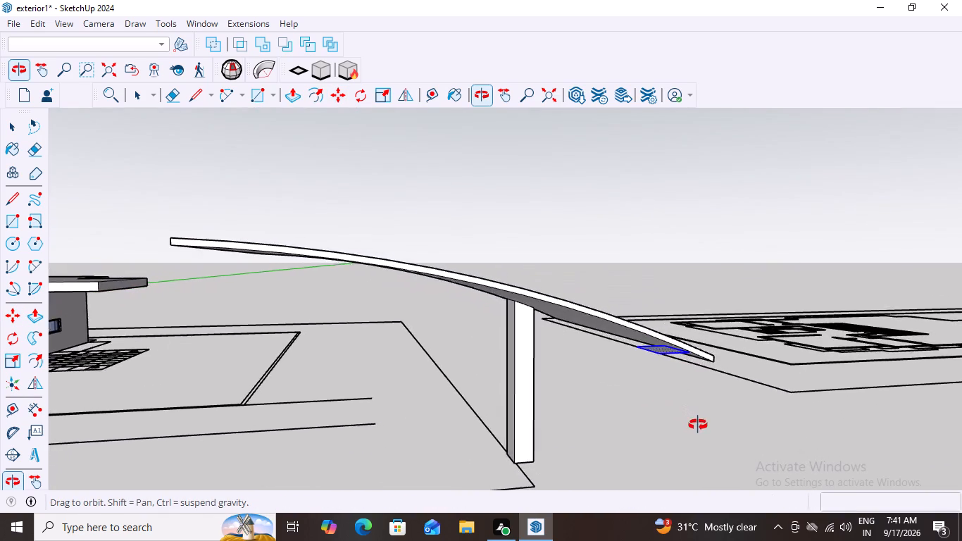
middle_drag(698, 425, 769, 313)
middle_drag(766, 301, 736, 357)
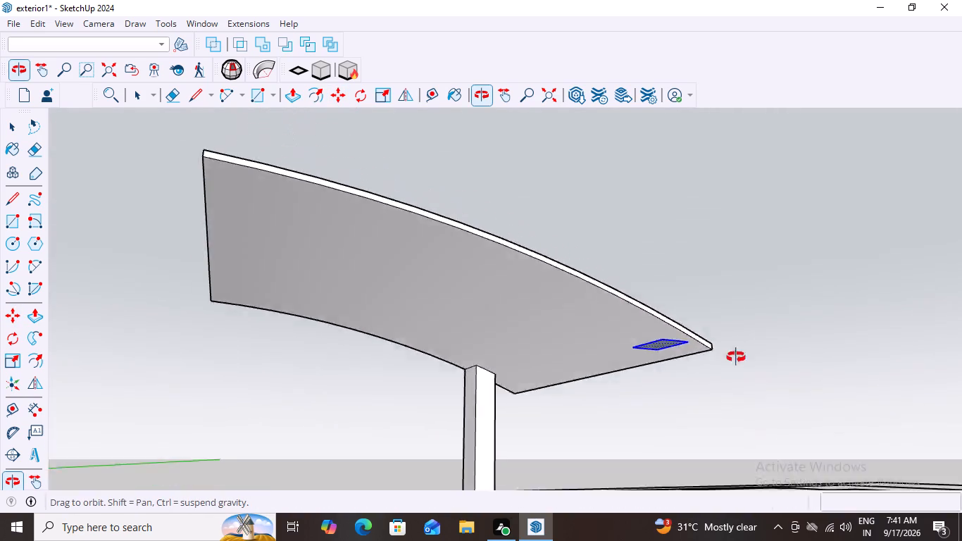
middle_drag(736, 357, 751, 414)
scroll(642, 374, up, 6)
scroll(642, 374, down, 1)
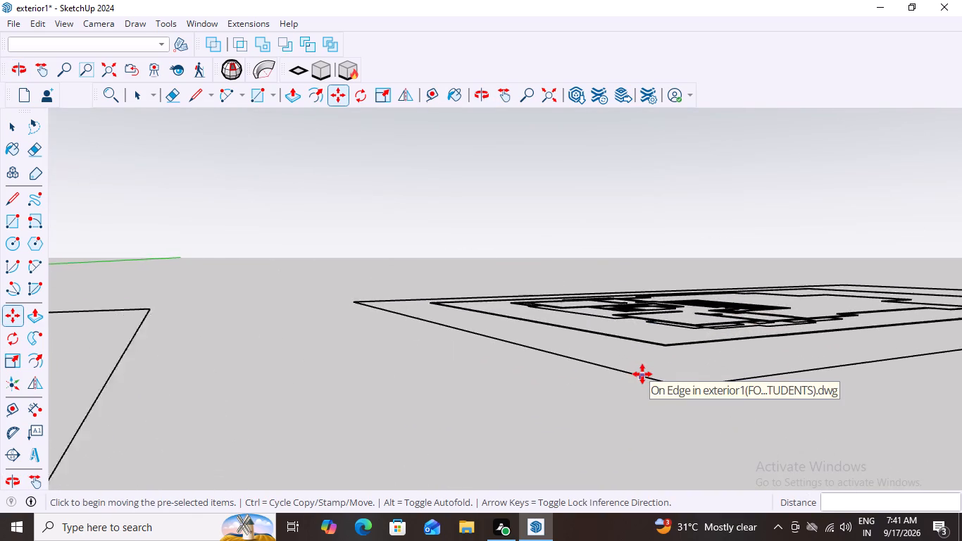
scroll(642, 374, down, 8)
key(space)
click(671, 256)
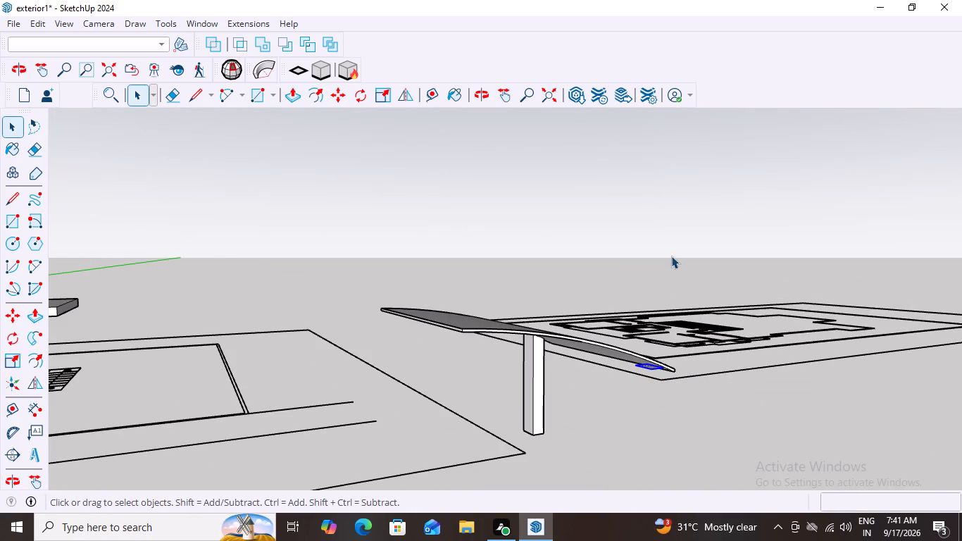
Push/Pull the rectangle down about 2205 mm to the base level of the first post, forming the second post.
scroll(639, 412, up, 5)
scroll(647, 366, down, 3)
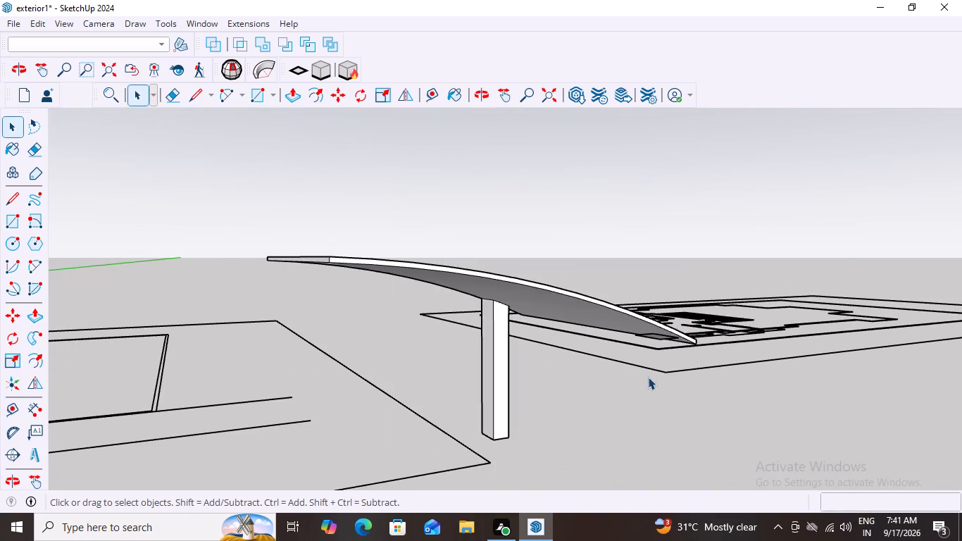
scroll(649, 327, up, 11)
scroll(656, 350, down, 3)
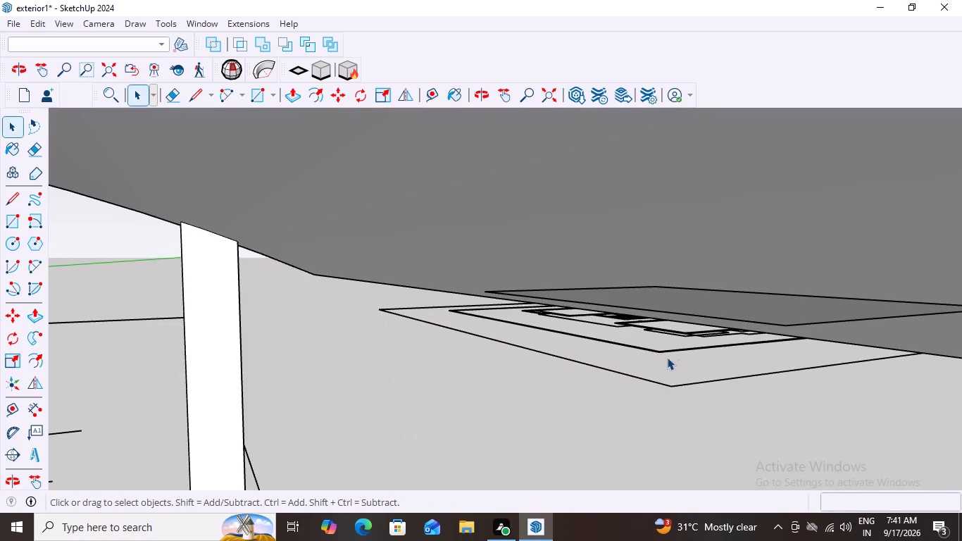
scroll(677, 358, down, 5)
scroll(673, 363, up, 3)
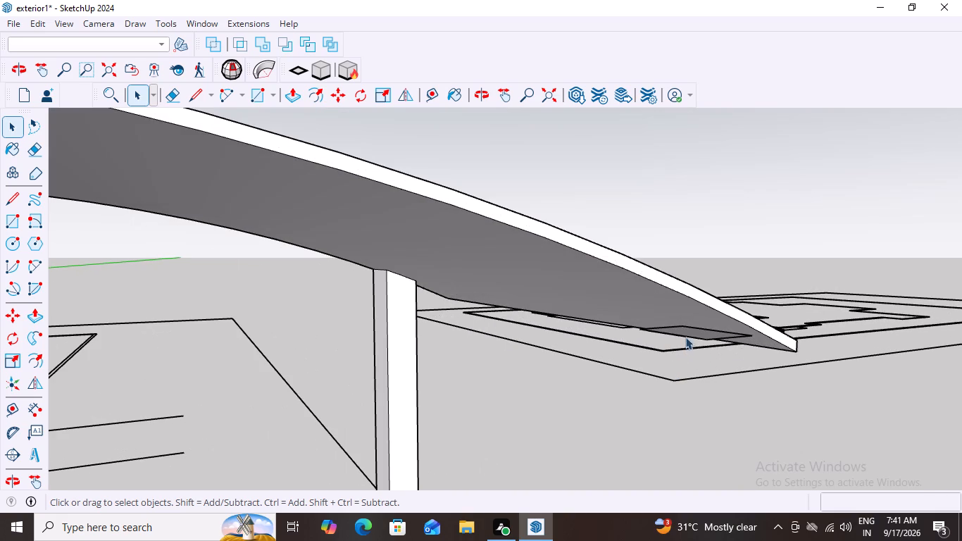
click(687, 332)
click(687, 332)
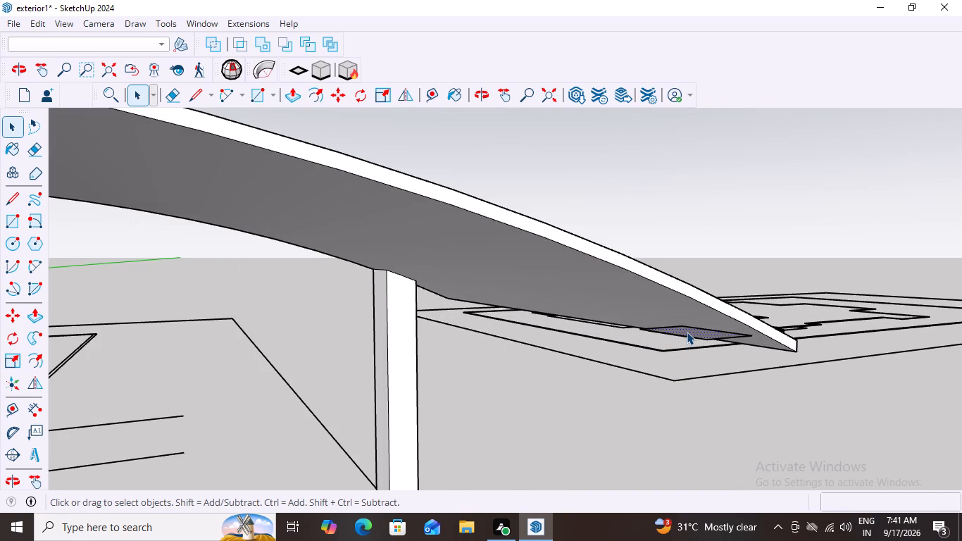
key(p)
click(689, 328)
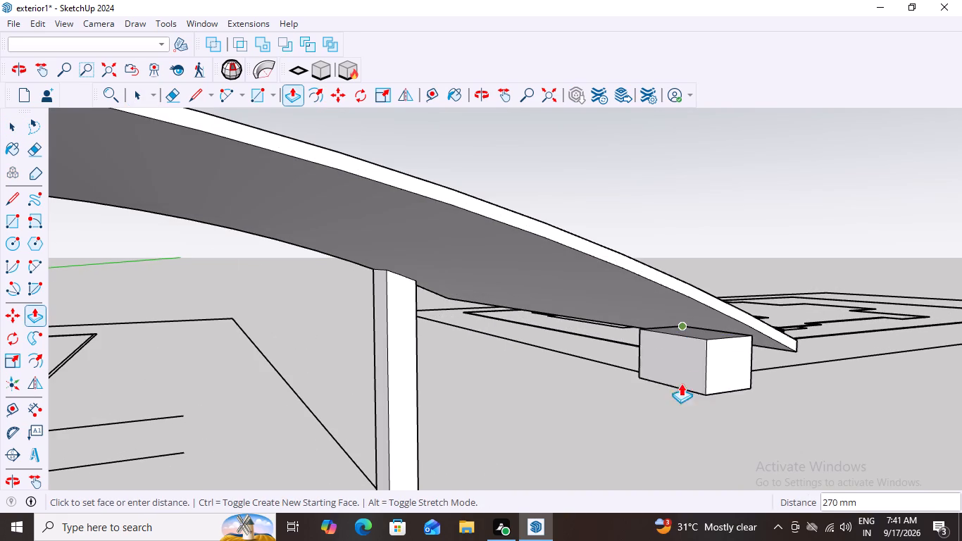
scroll(681, 403, down, 15)
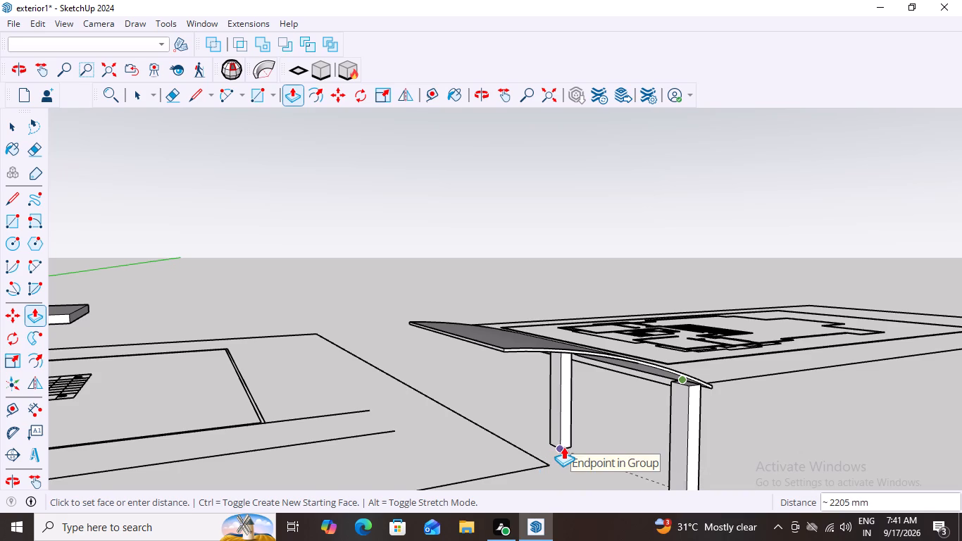
click(563, 447)
scroll(800, 446, down, 9)
key(space)
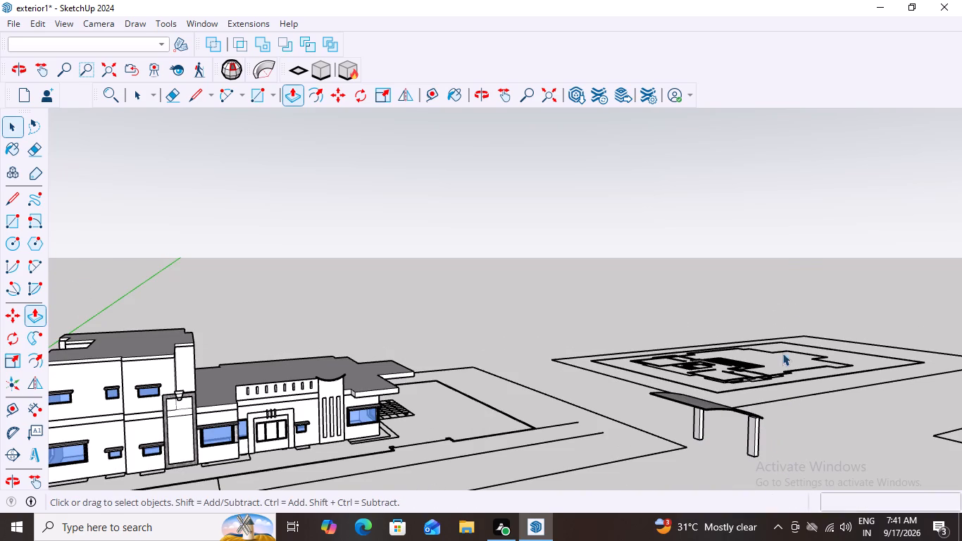
click(804, 267)
Examine the canopy with its two posts in relation to the house from above and from near ground level.
middle_drag(794, 464, 689, 464)
scroll(689, 464, down, 1)
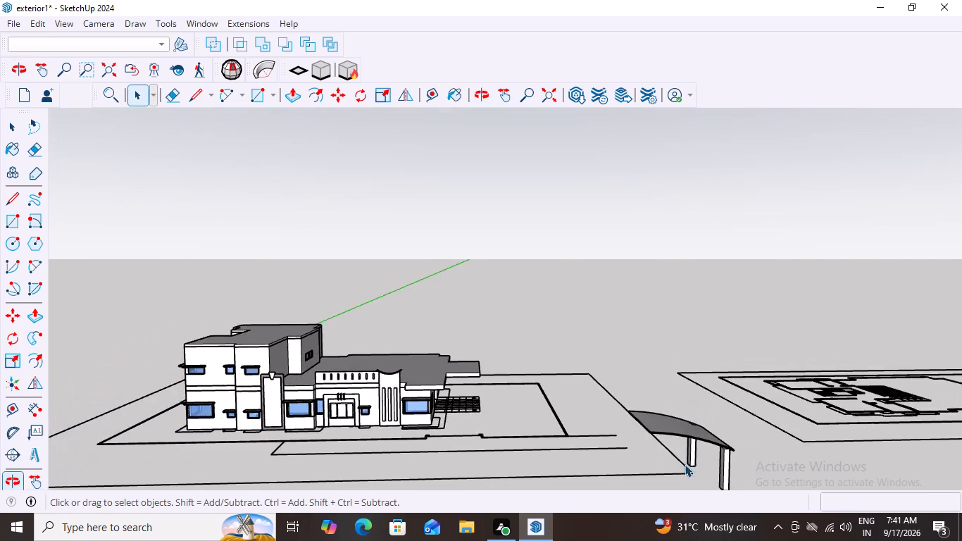
scroll(692, 453, down, 8)
scroll(711, 471, up, 7)
middle_drag(764, 395, 756, 430)
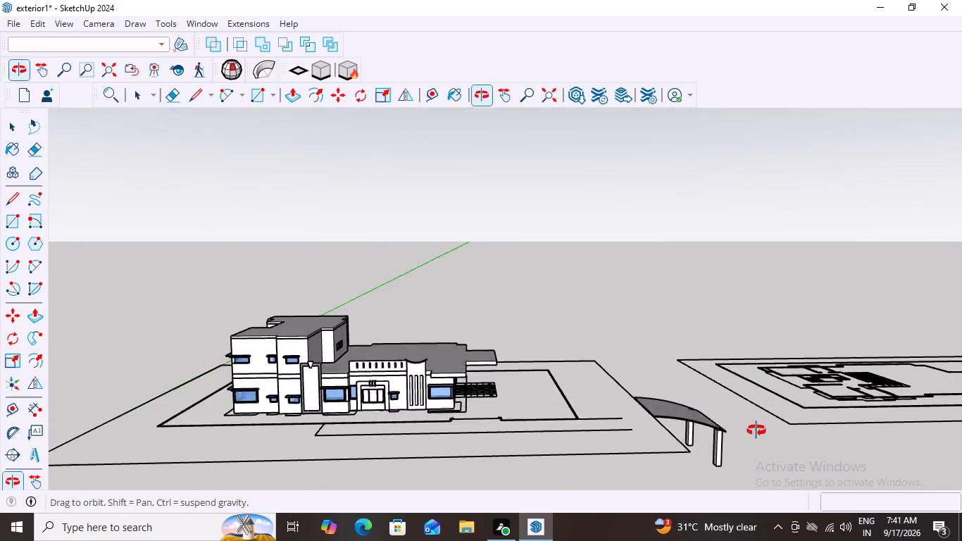
middle_drag(756, 430, 751, 478)
scroll(696, 494, up, 12)
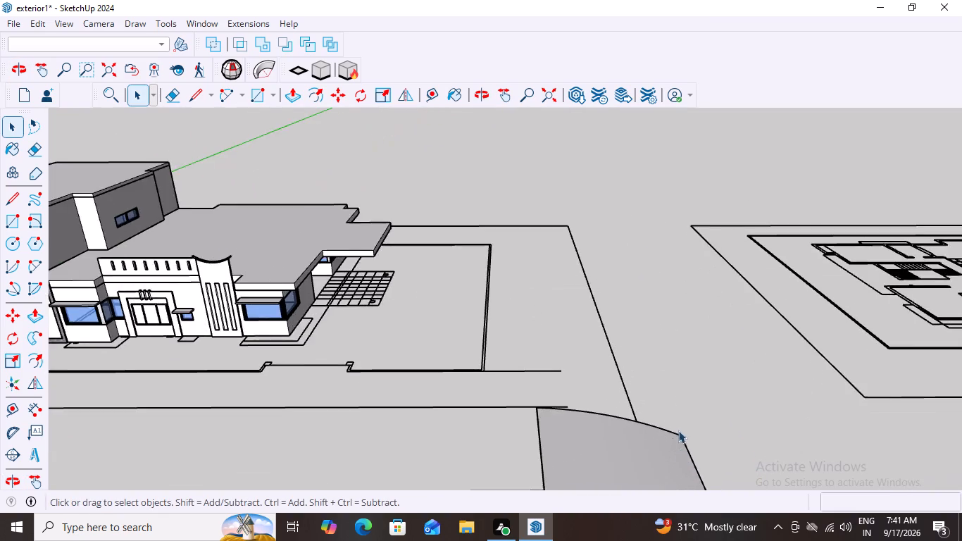
scroll(671, 436, up, 4)
scroll(719, 373, down, 11)
scroll(742, 454, up, 4)
scroll(713, 369, up, 4)
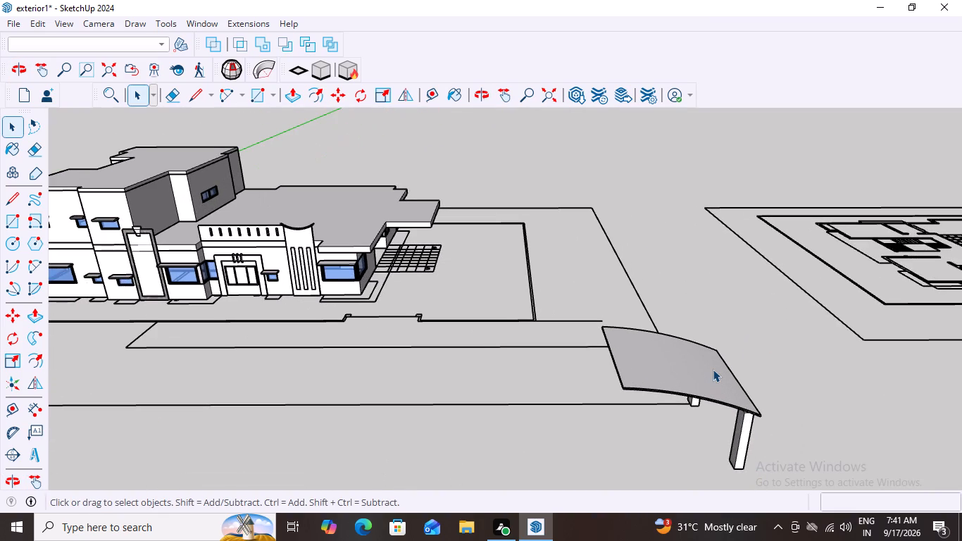
middle_drag(608, 403, 636, 342)
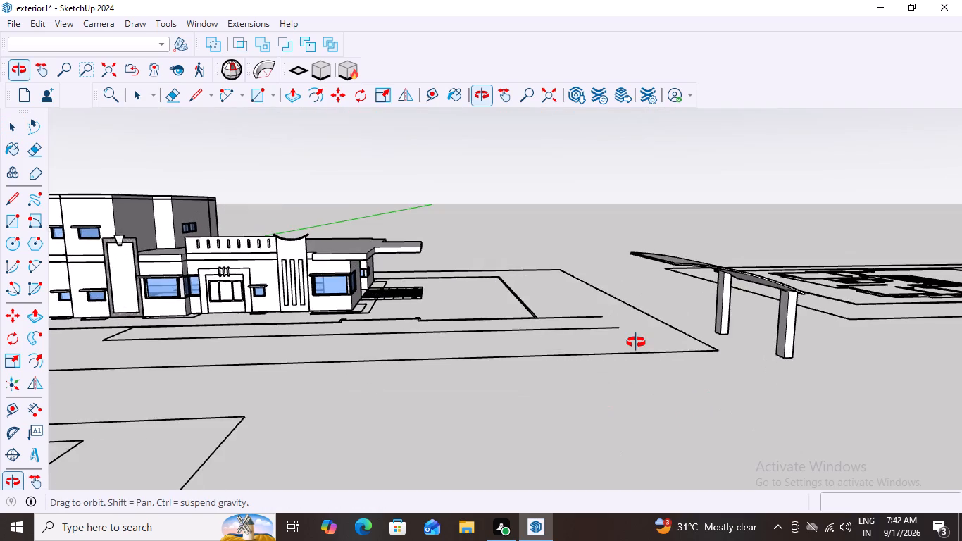
middle_drag(636, 342, 627, 376)
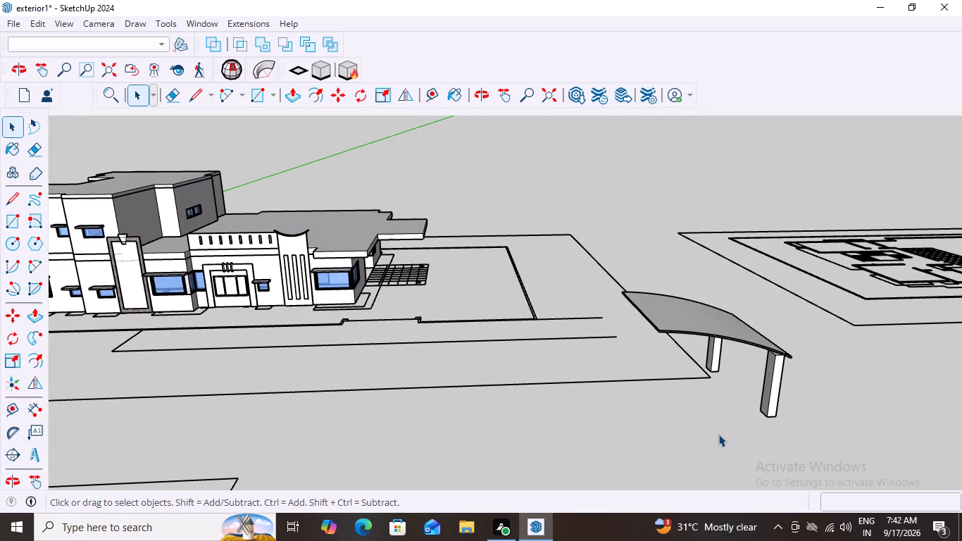
Select all connected faces and edges of the second post and make them a group.
triple_click(778, 380)
click(778, 380)
double_click(778, 380)
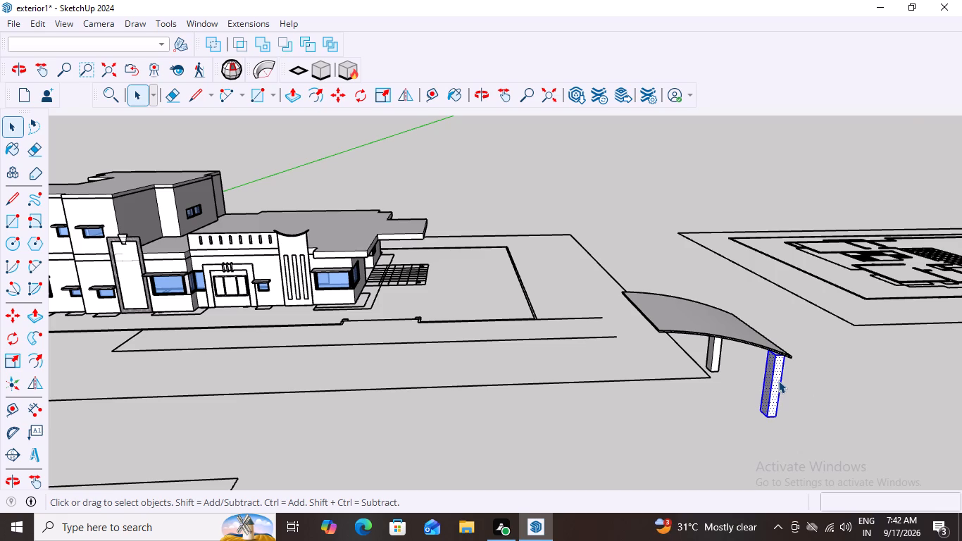
right_click(778, 380)
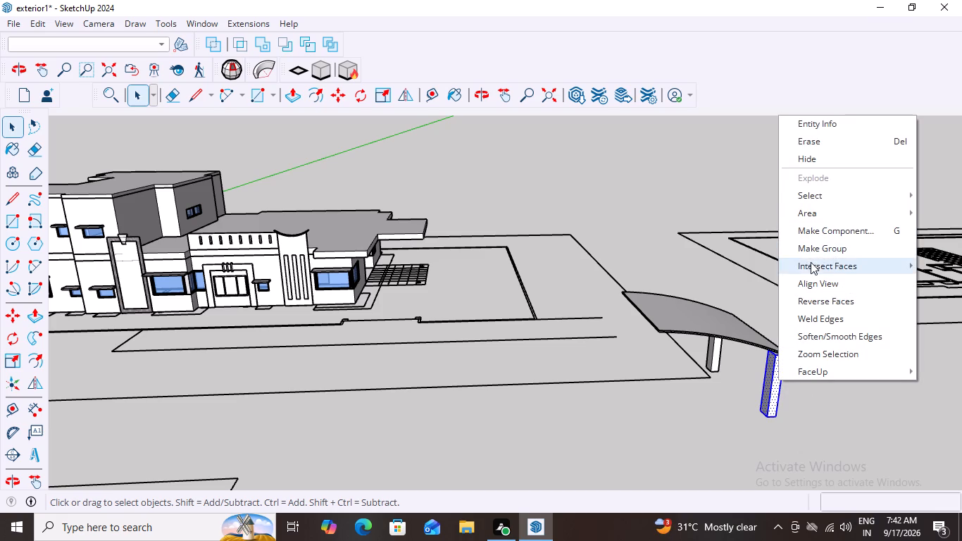
click(812, 250)
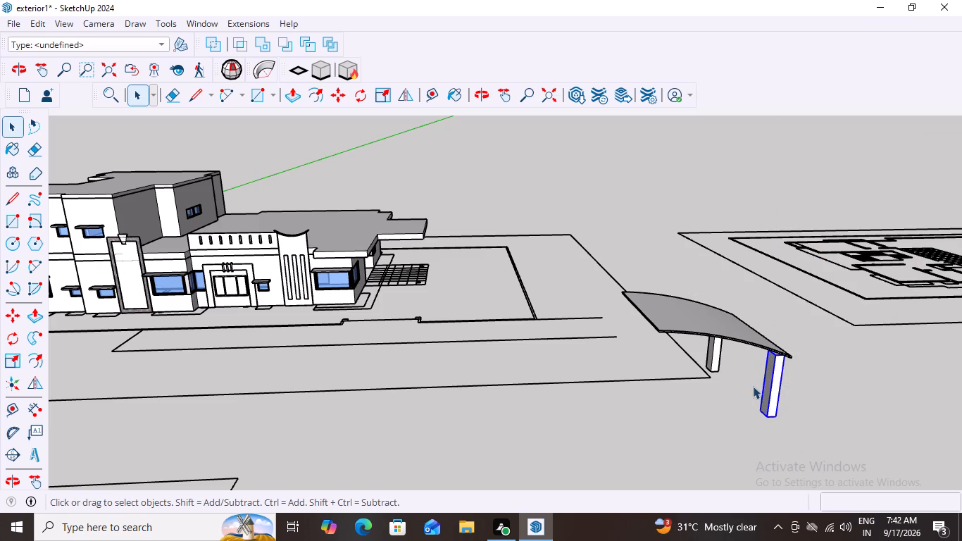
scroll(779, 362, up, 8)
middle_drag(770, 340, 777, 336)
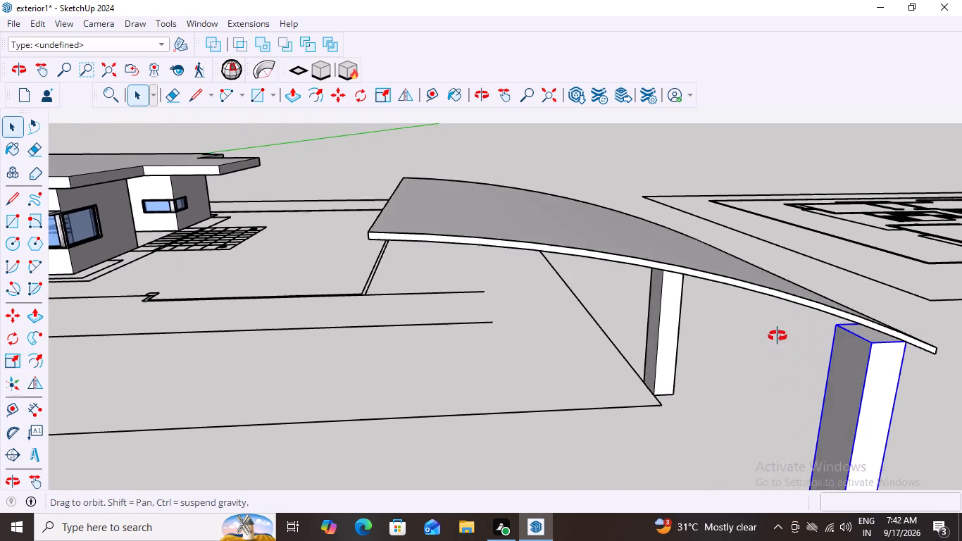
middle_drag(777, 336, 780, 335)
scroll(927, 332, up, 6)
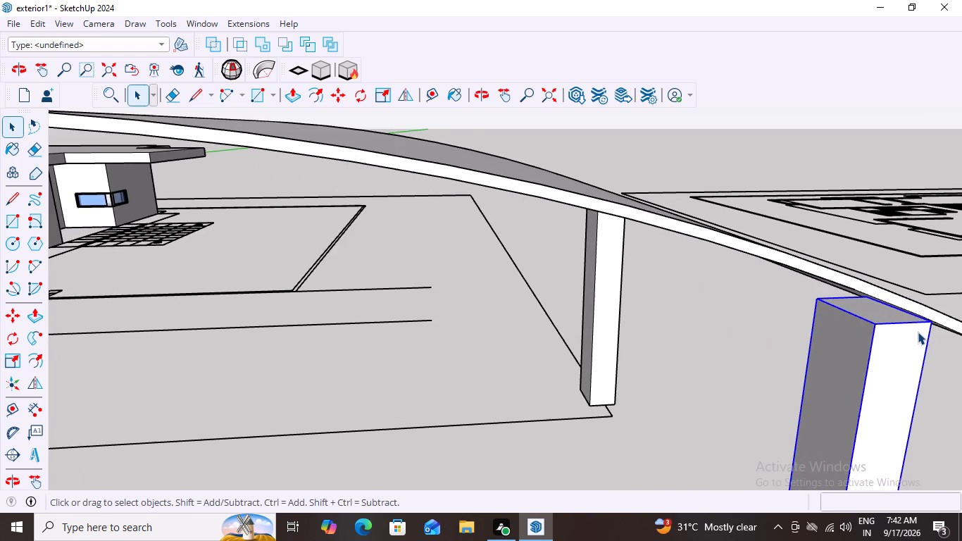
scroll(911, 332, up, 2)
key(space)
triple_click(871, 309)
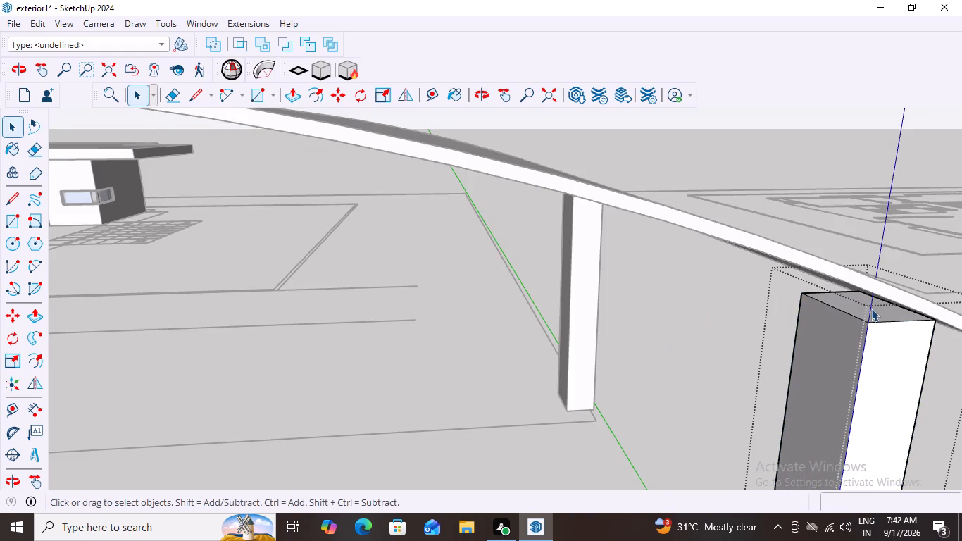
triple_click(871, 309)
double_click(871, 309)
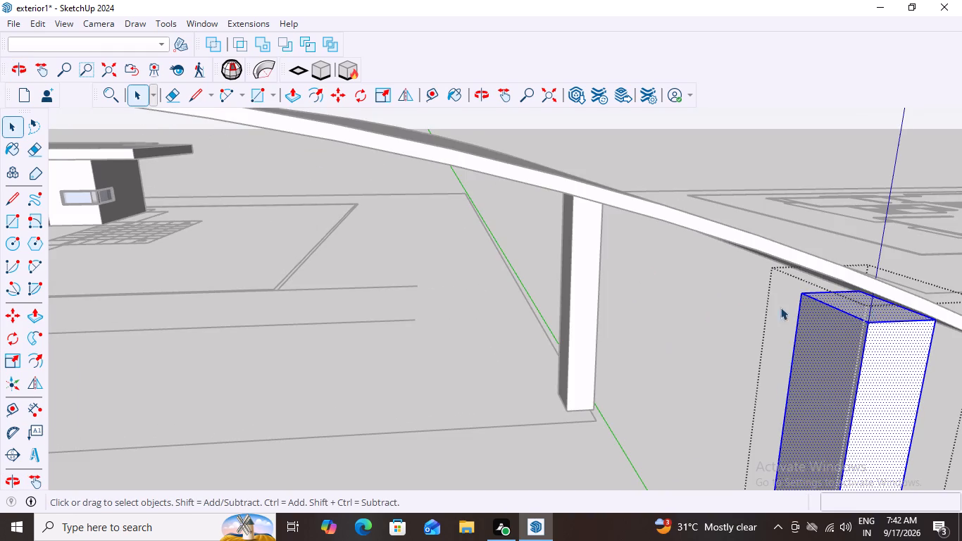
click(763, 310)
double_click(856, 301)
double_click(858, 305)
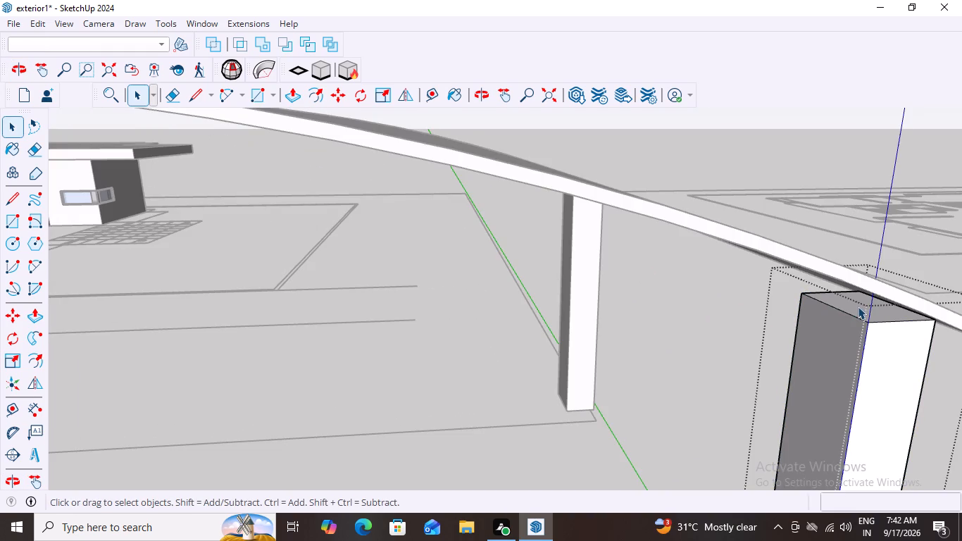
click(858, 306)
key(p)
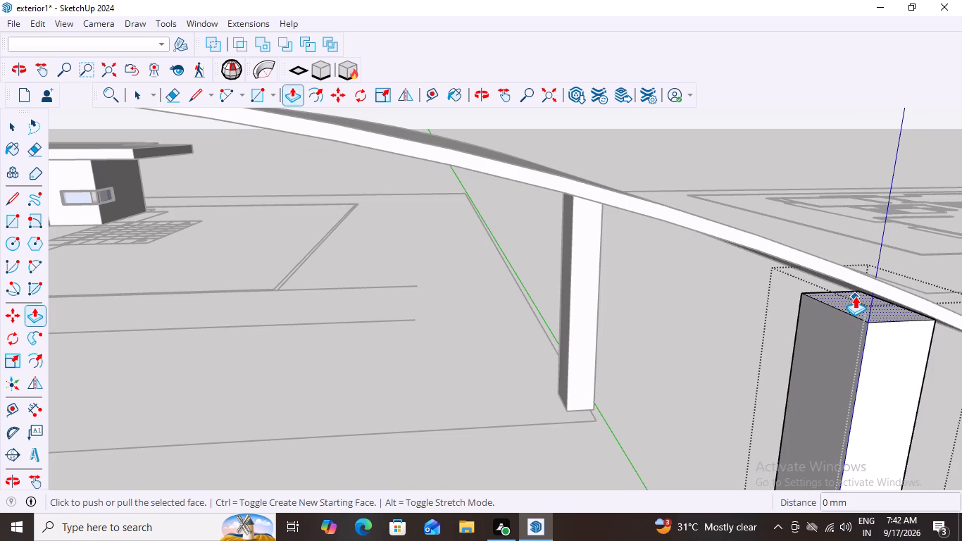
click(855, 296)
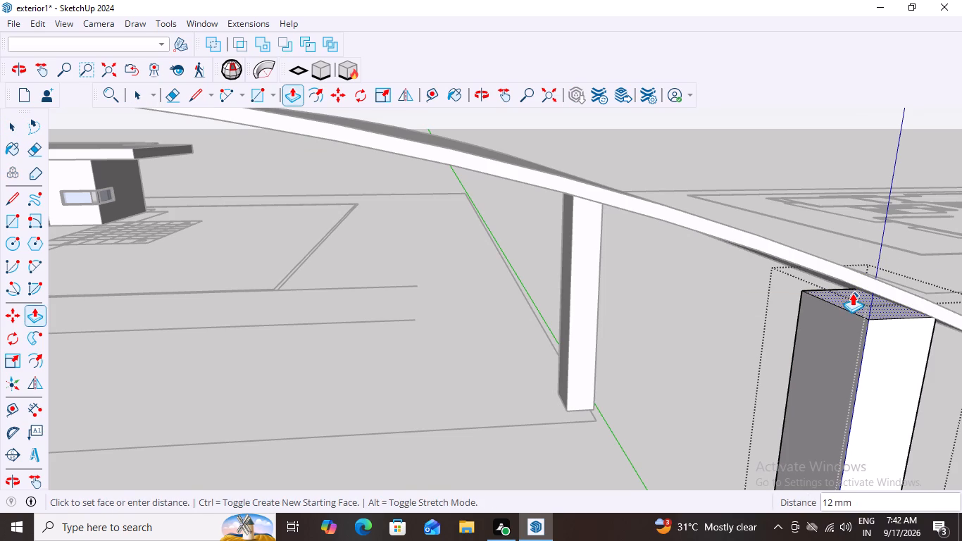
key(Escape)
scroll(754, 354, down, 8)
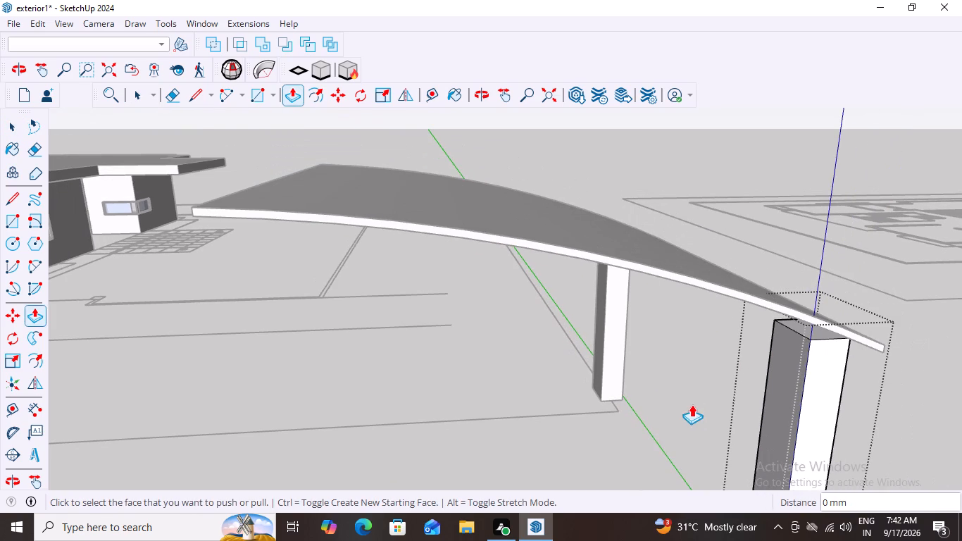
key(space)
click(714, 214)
Move the canopy and second post together about 20760 mm so the canopy's rear upper corner meets the house's lower roof, and deselect them.
scroll(714, 301, down, 9)
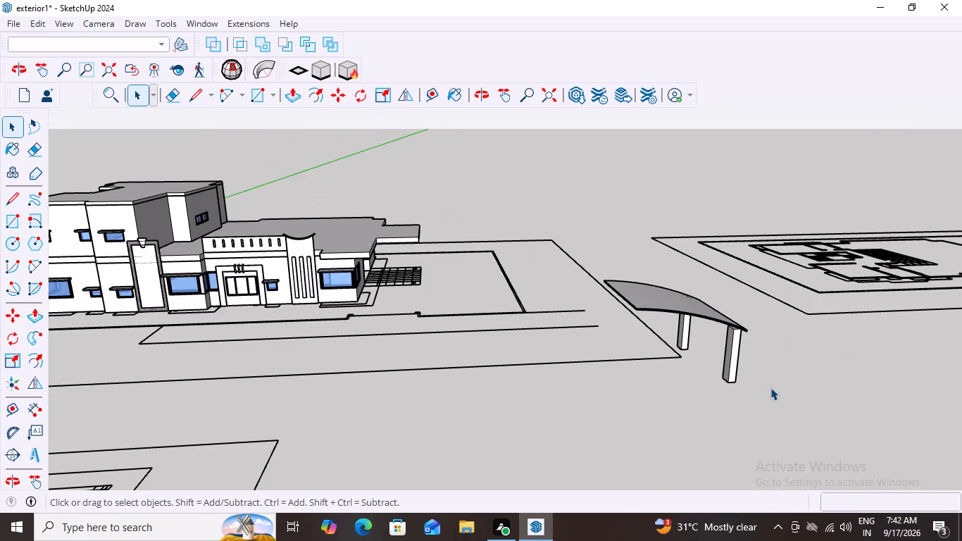
scroll(770, 383, up, 3)
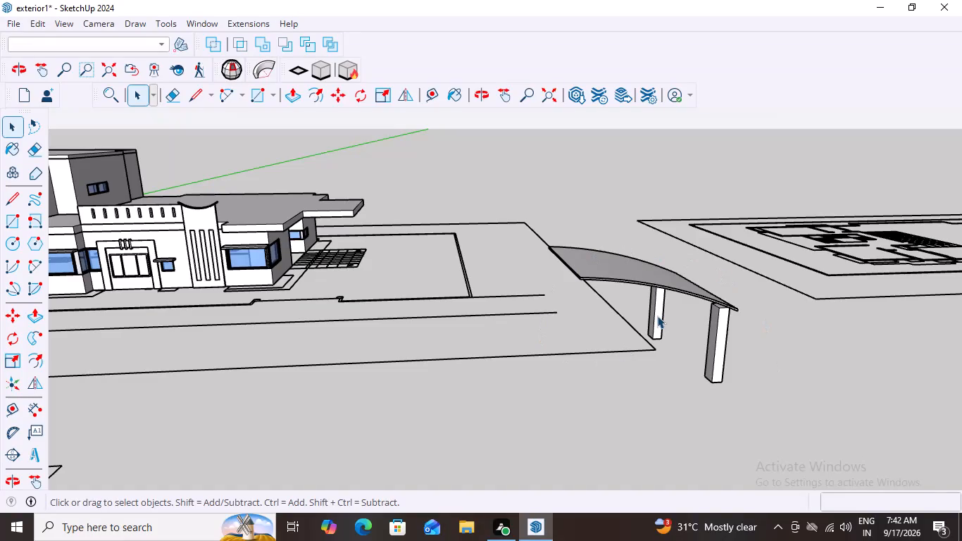
click(717, 337)
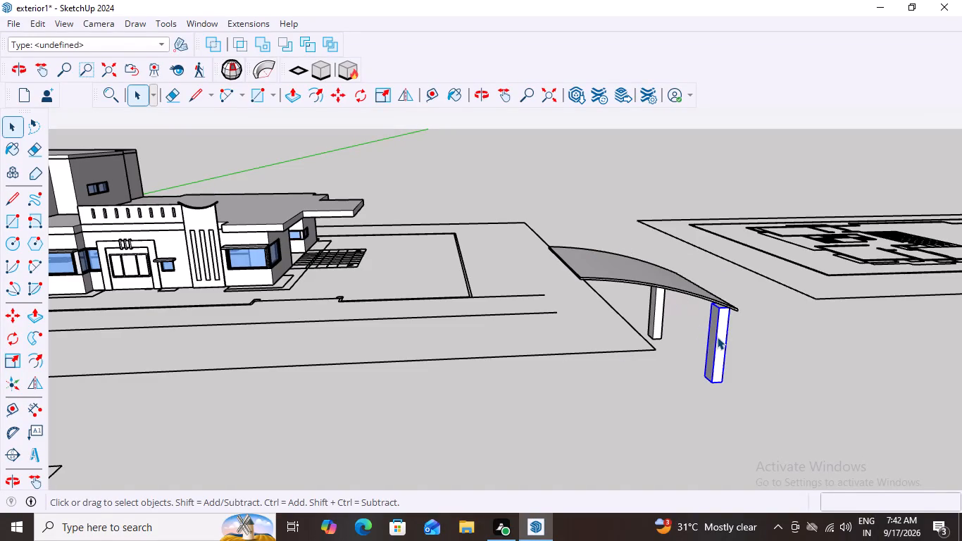
shift+click(656, 278)
scroll(727, 387, up, 2)
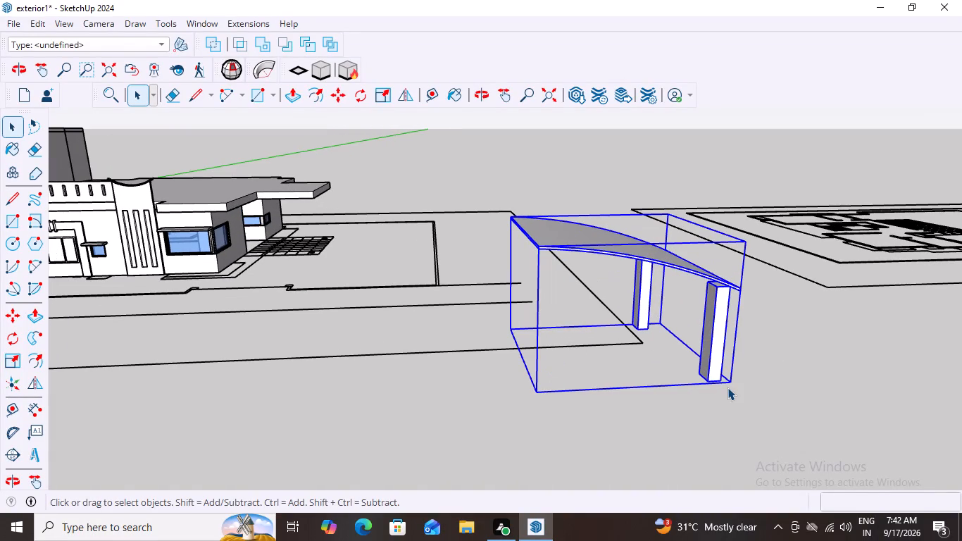
key(m)
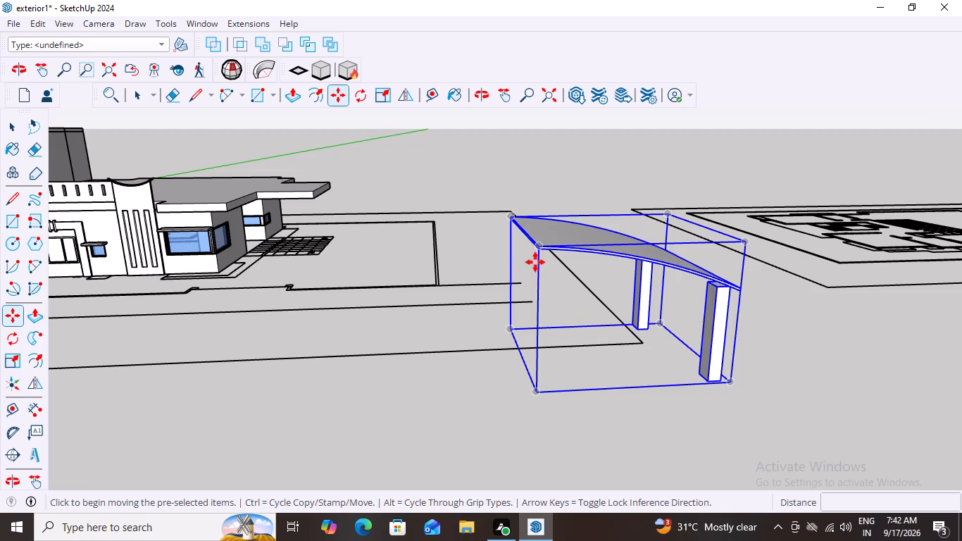
middle_drag(392, 324, 428, 331)
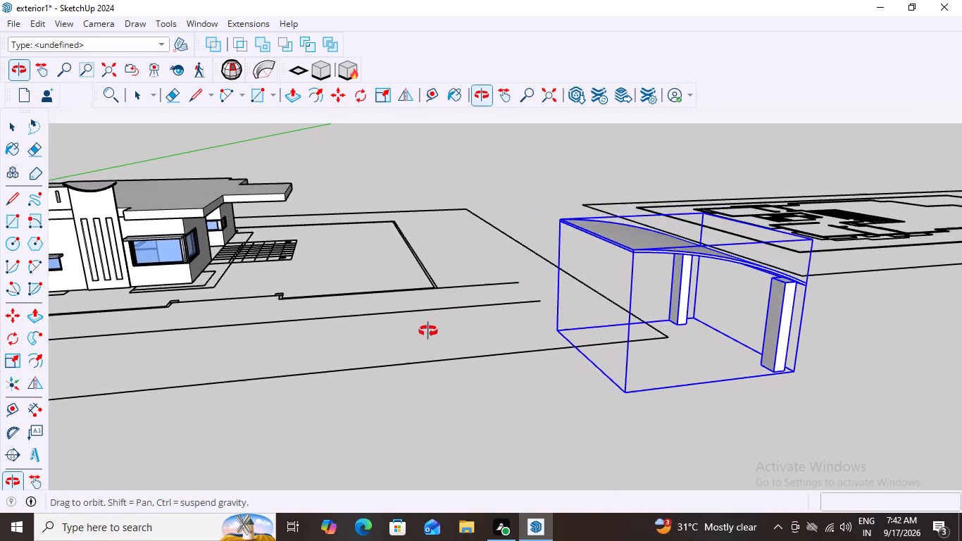
middle_drag(428, 331, 428, 340)
scroll(540, 282, up, 2)
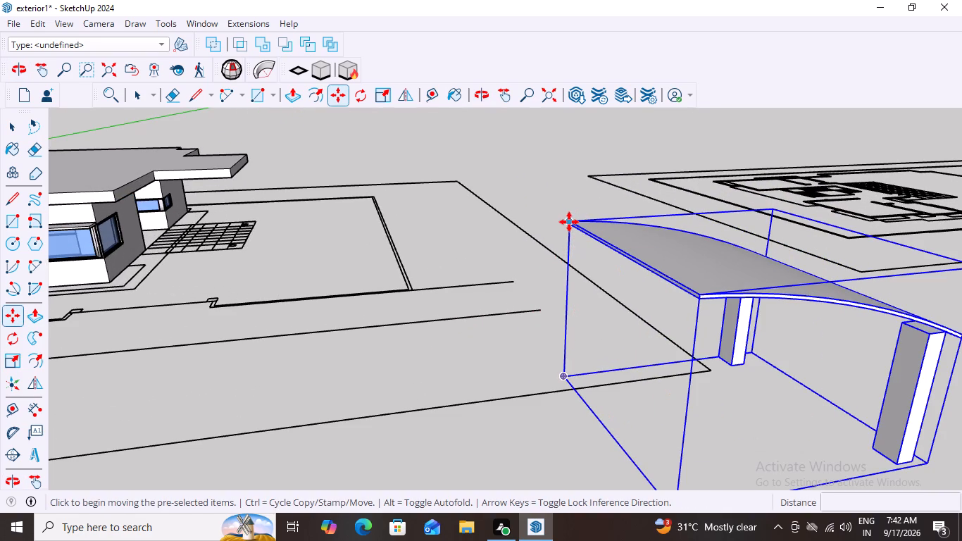
scroll(558, 230, up, 3)
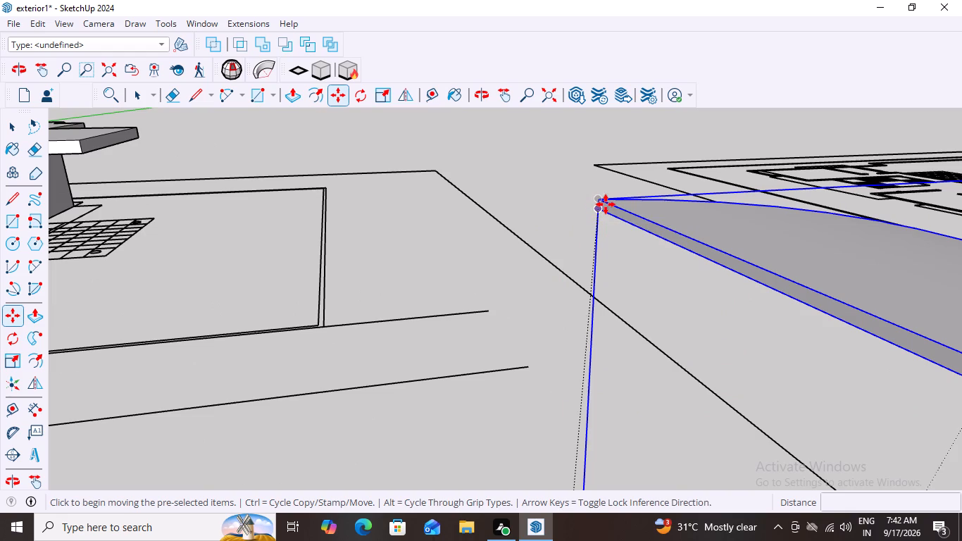
click(601, 200)
scroll(423, 251, down, 4)
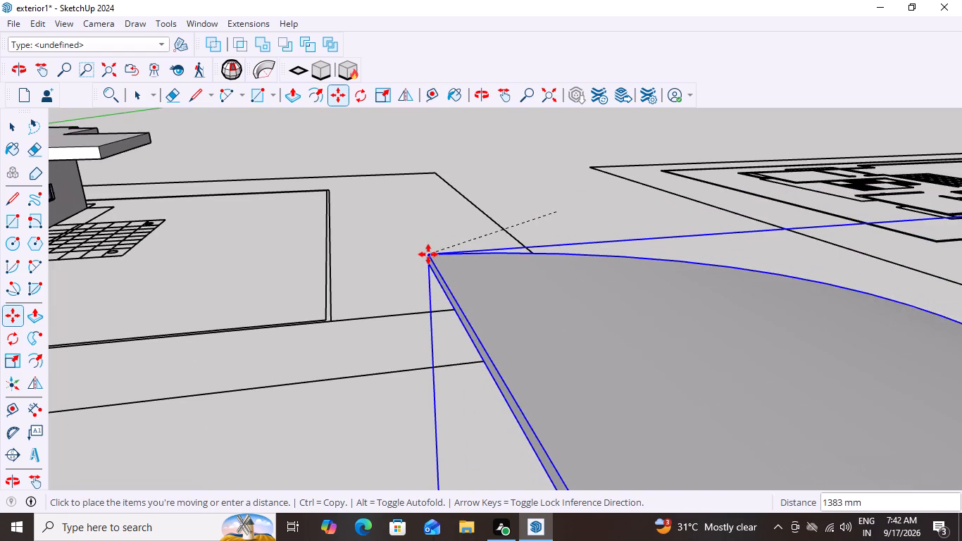
scroll(433, 247, down, 16)
scroll(275, 176, up, 1)
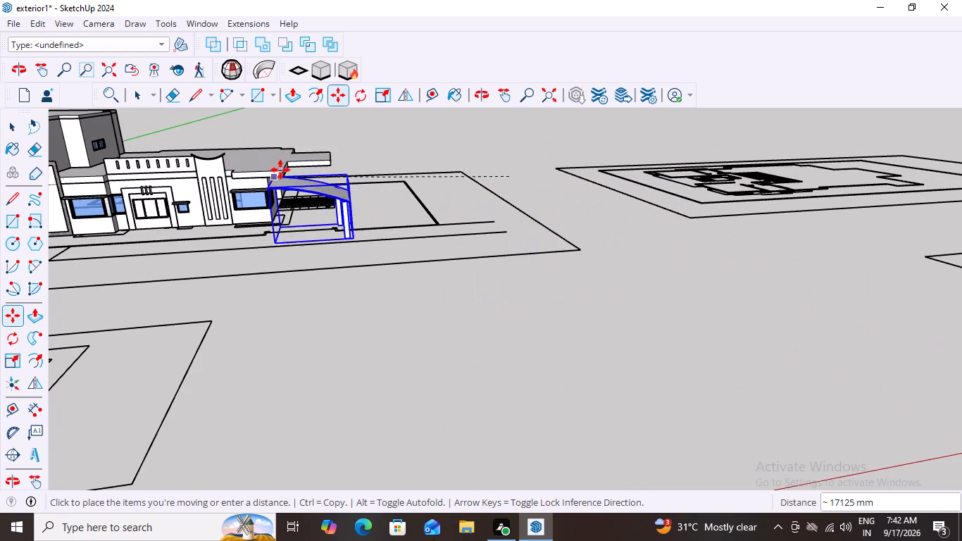
scroll(280, 170, up, 11)
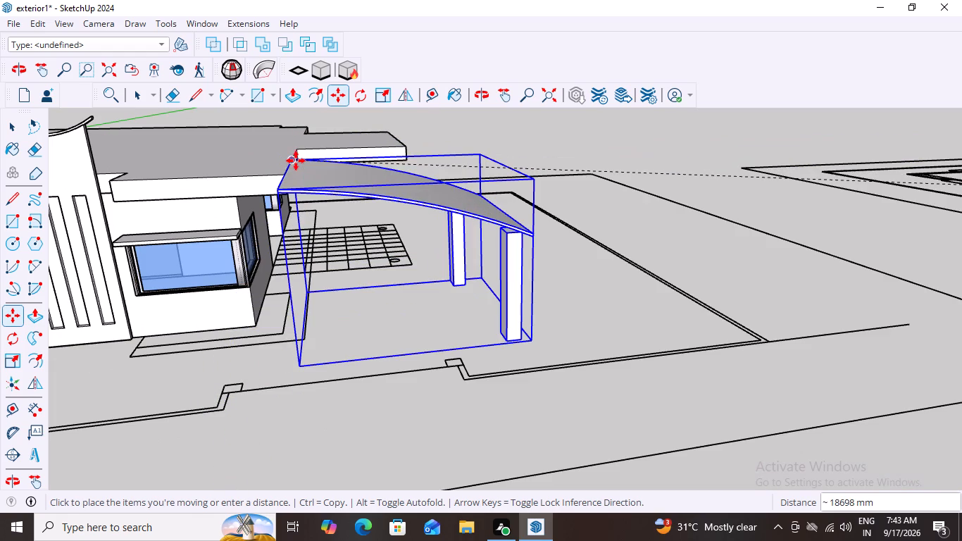
scroll(299, 153, up, 6)
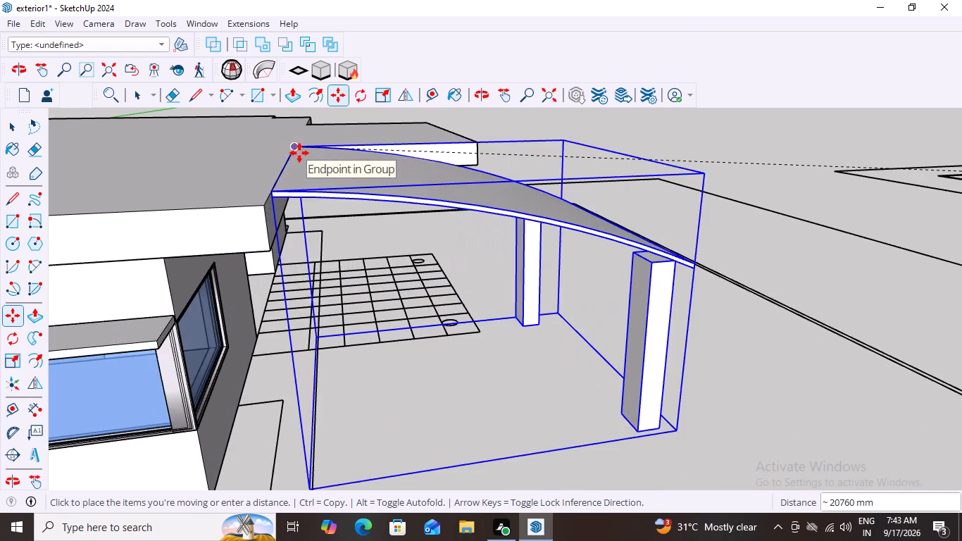
scroll(299, 153, up, 3)
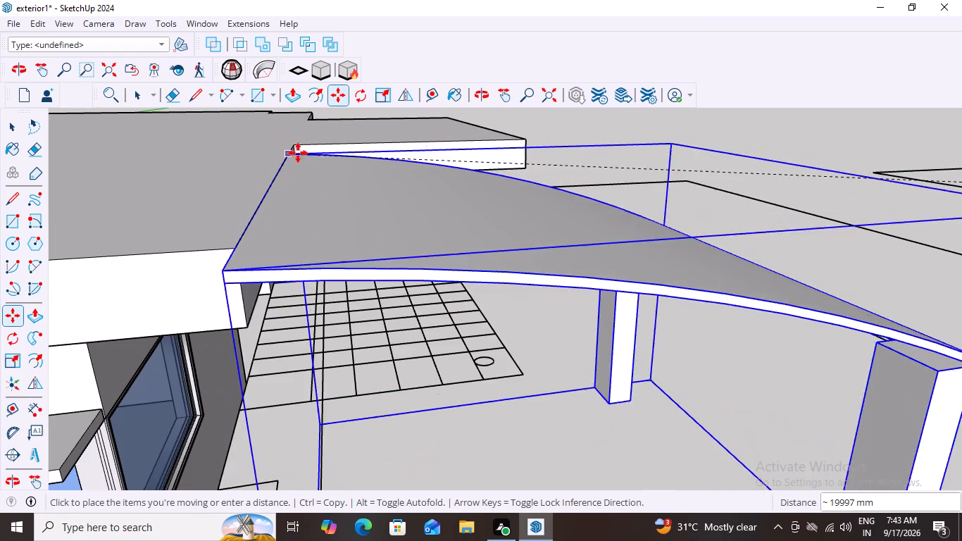
click(297, 147)
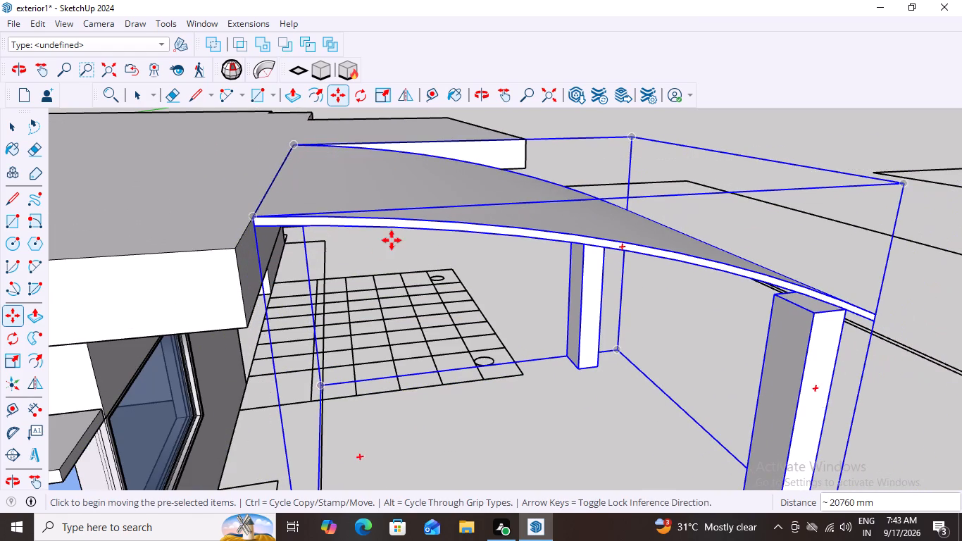
scroll(392, 240, down, 8)
key(space)
click(581, 156)
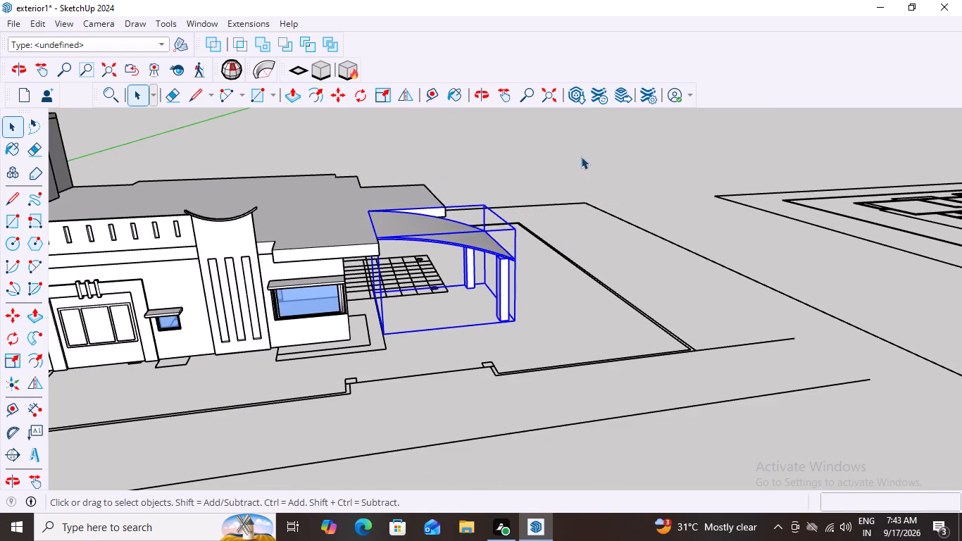
Move the canopy and second post about 699 mm along the roof edge to align with the roof slab's front corner, and deselect them.
middle_drag(496, 287, 353, 323)
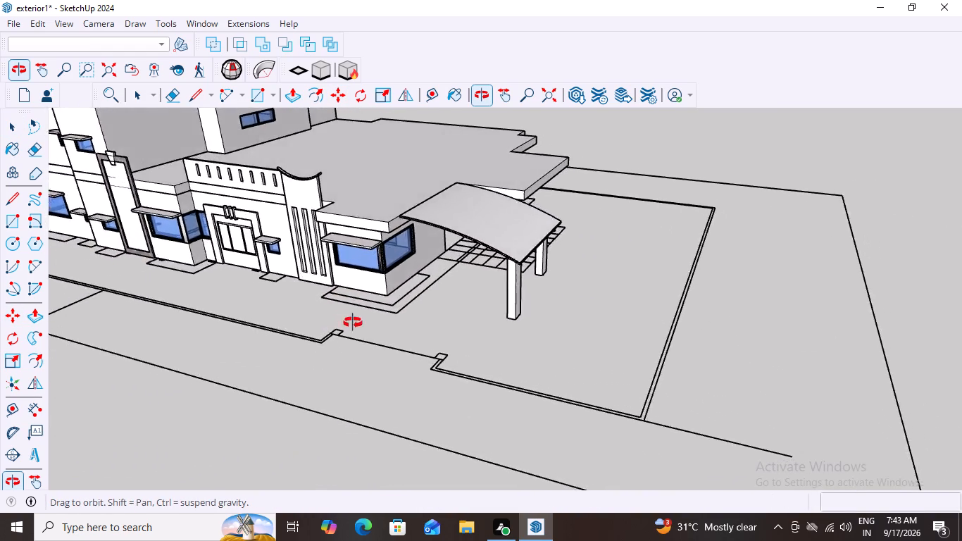
middle_drag(353, 323, 478, 284)
scroll(377, 259, up, 6)
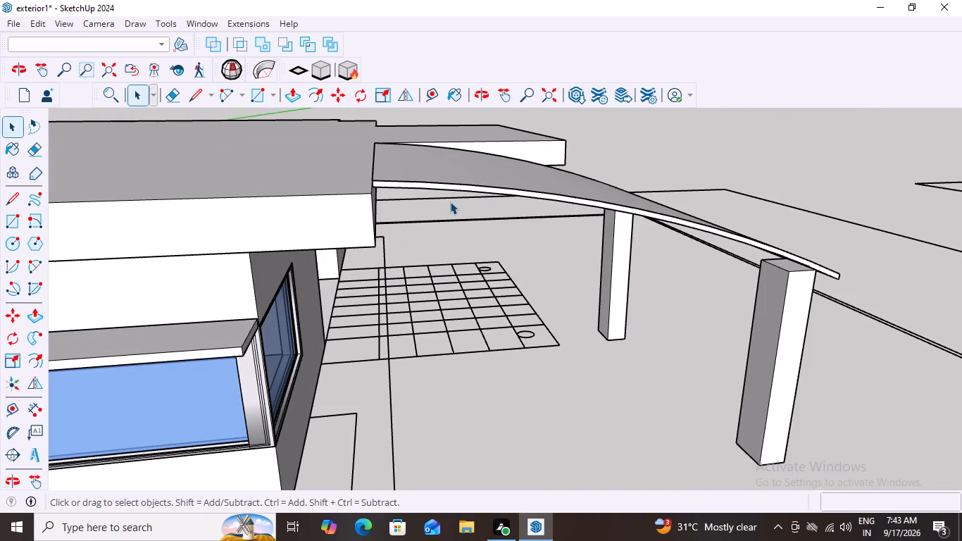
click(418, 173)
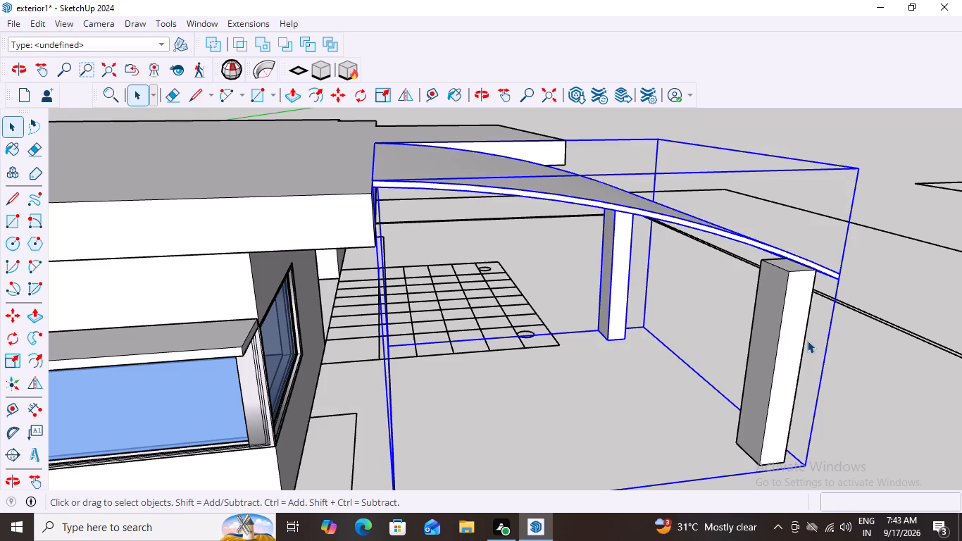
shift+click(769, 348)
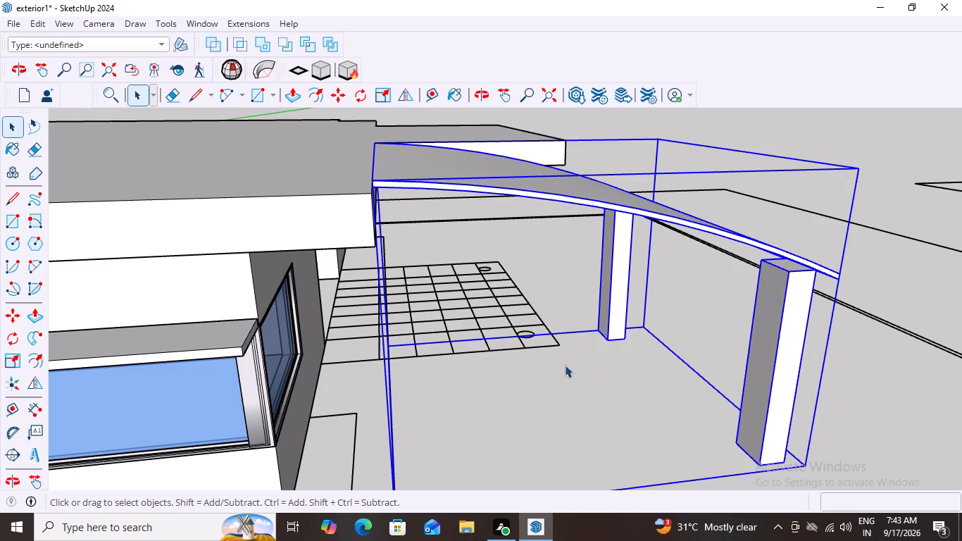
key(m)
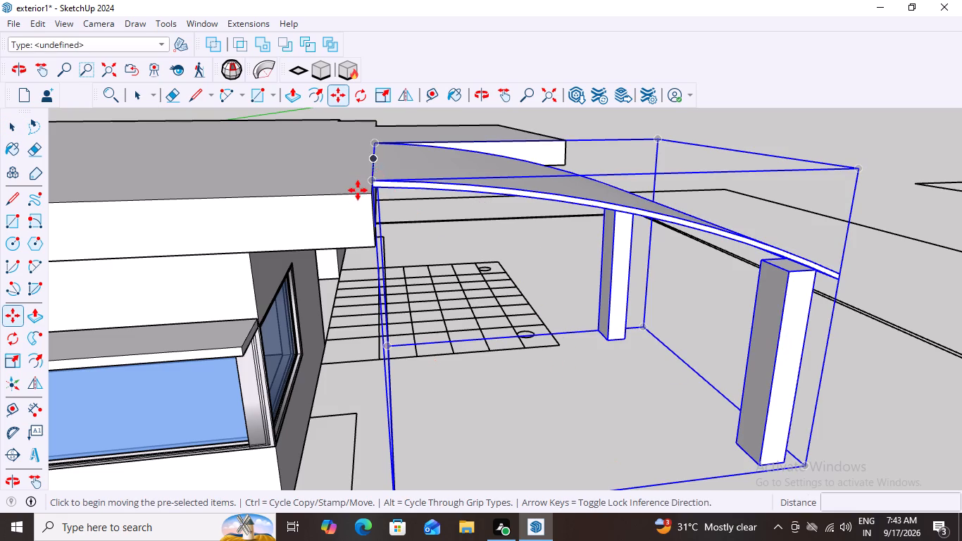
scroll(358, 190, up, 7)
click(387, 170)
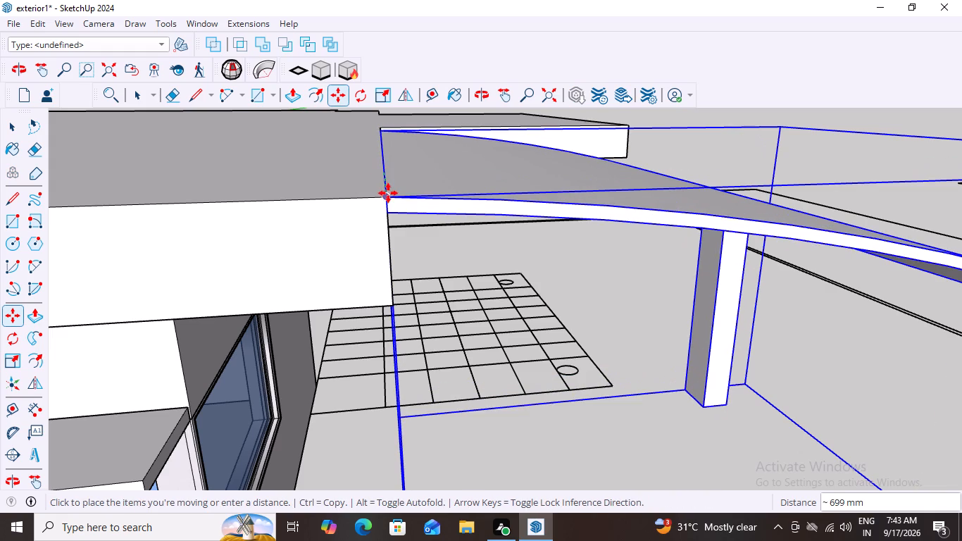
click(388, 193)
scroll(429, 257, down, 9)
key(space)
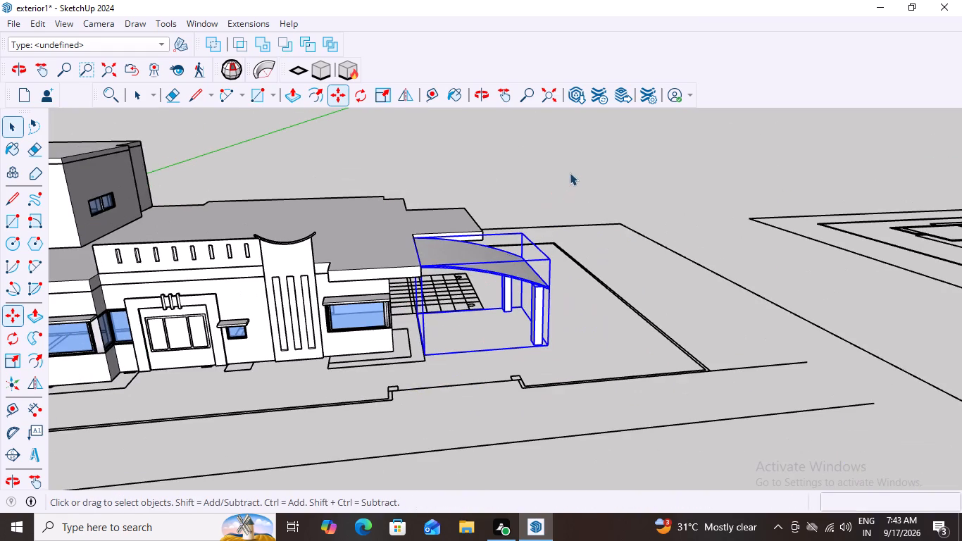
click(570, 173)
Examine the whole house with the attached canopy from the front, from above and from several angles.
middle_drag(568, 301, 531, 313)
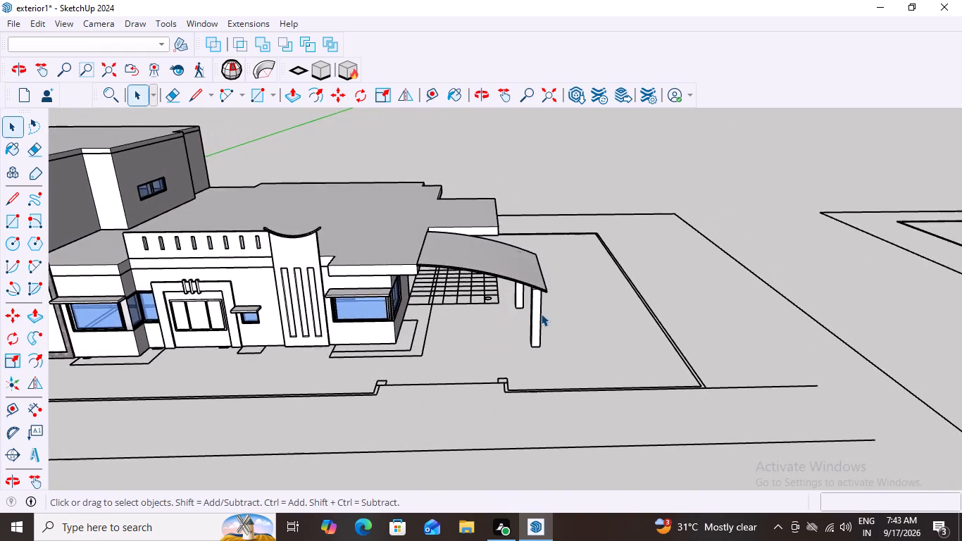
scroll(543, 313, down, 12)
middle_drag(501, 314, 529, 244)
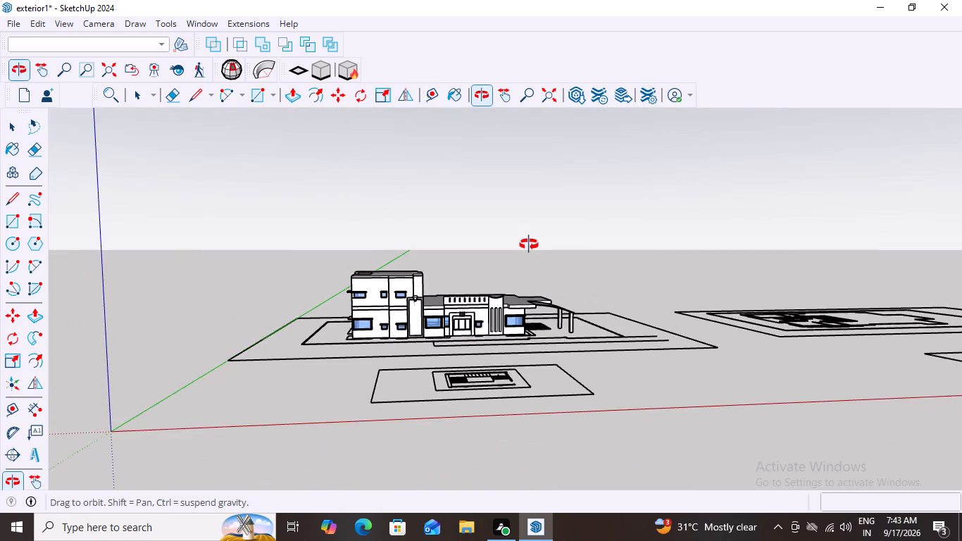
middle_drag(529, 244, 527, 287)
scroll(520, 329, up, 9)
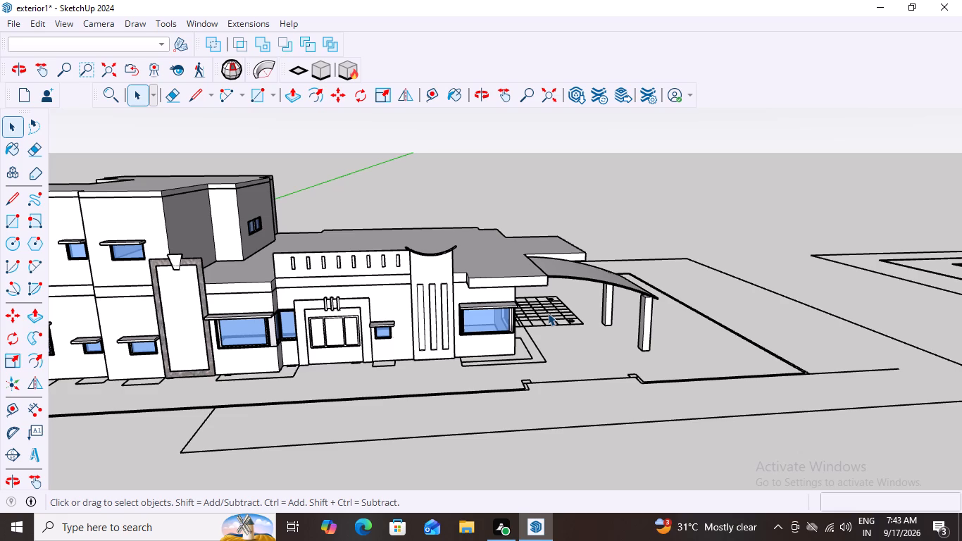
scroll(268, 235, down, 8)
scroll(192, 263, up, 8)
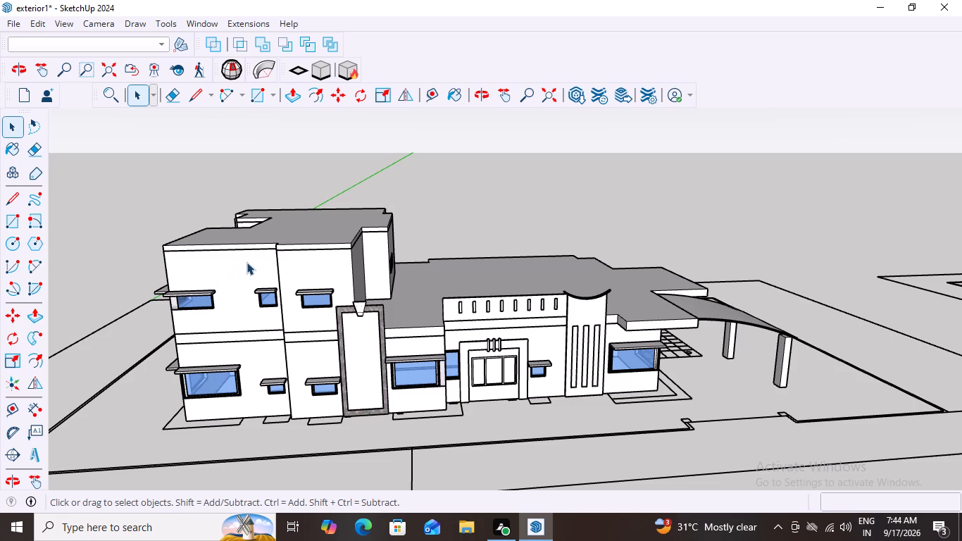
middle_drag(425, 266, 323, 276)
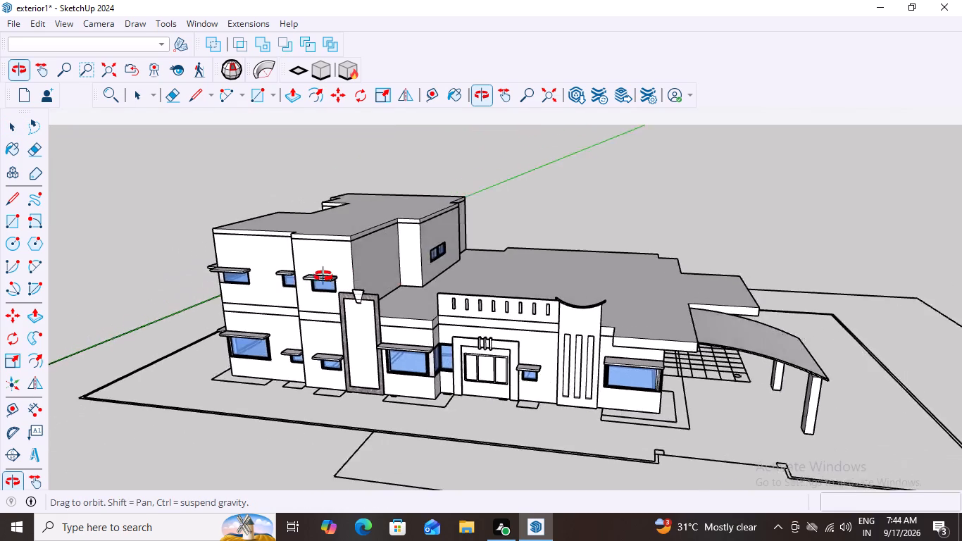
middle_drag(323, 276, 249, 273)
middle_drag(595, 218, 587, 263)
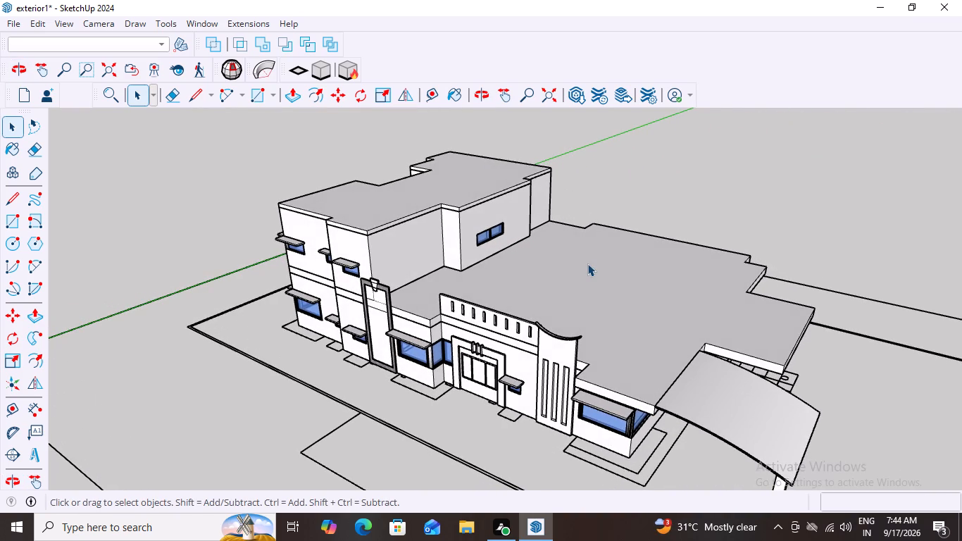
middle_drag(463, 252, 551, 259)
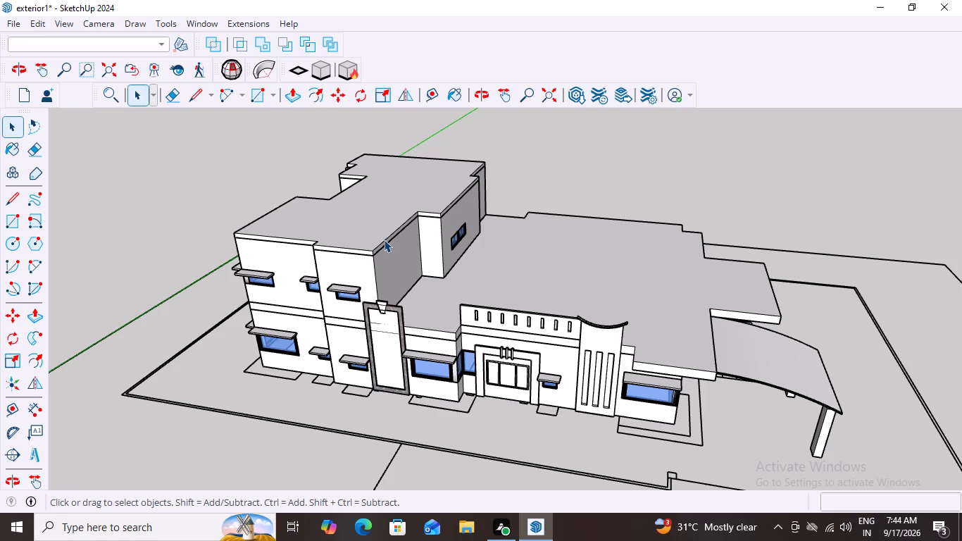
middle_drag(528, 257, 401, 249)
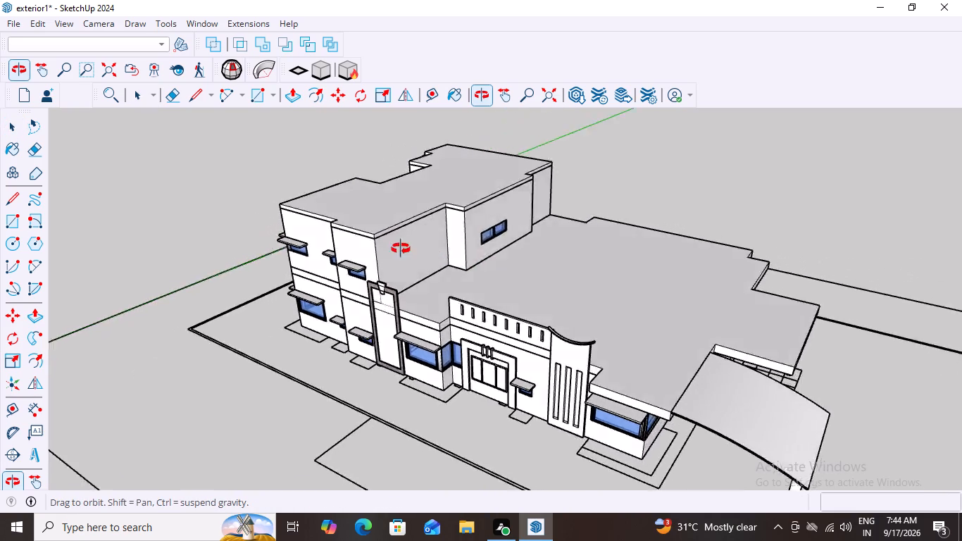
middle_drag(401, 249, 359, 237)
Copy the curved-top slotted facade panel from its bottom front corner about 5409 mm onto the lower roof.
middle_drag(472, 377, 536, 400)
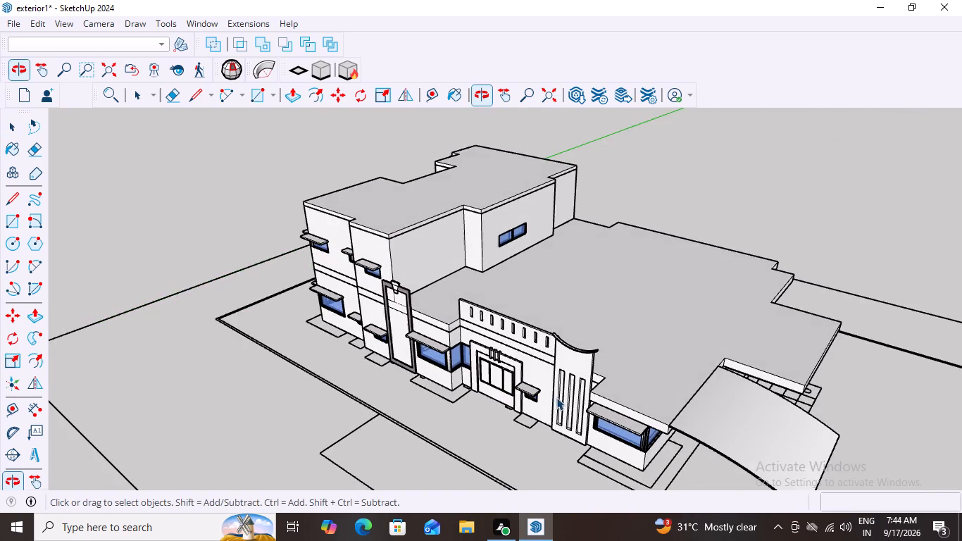
scroll(563, 392, up, 3)
click(570, 355)
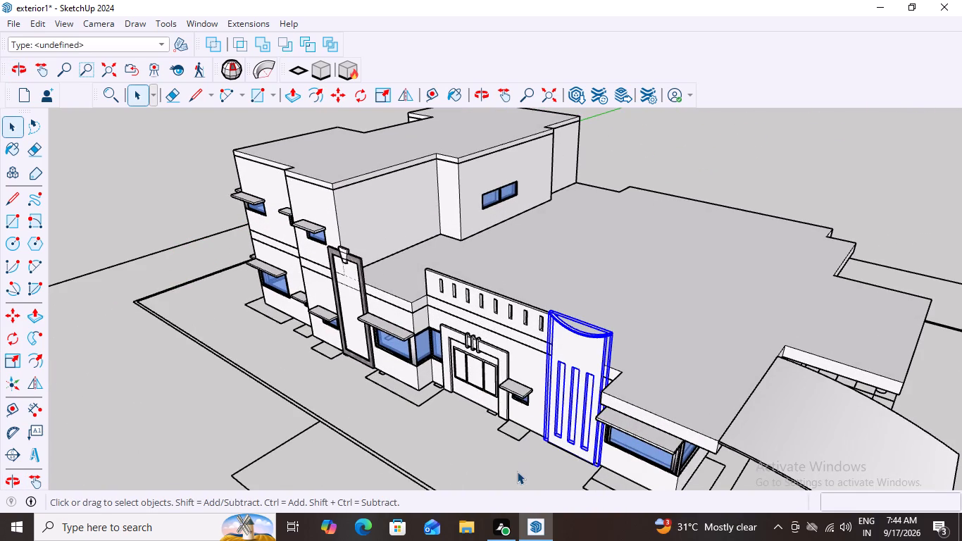
middle_click(566, 470)
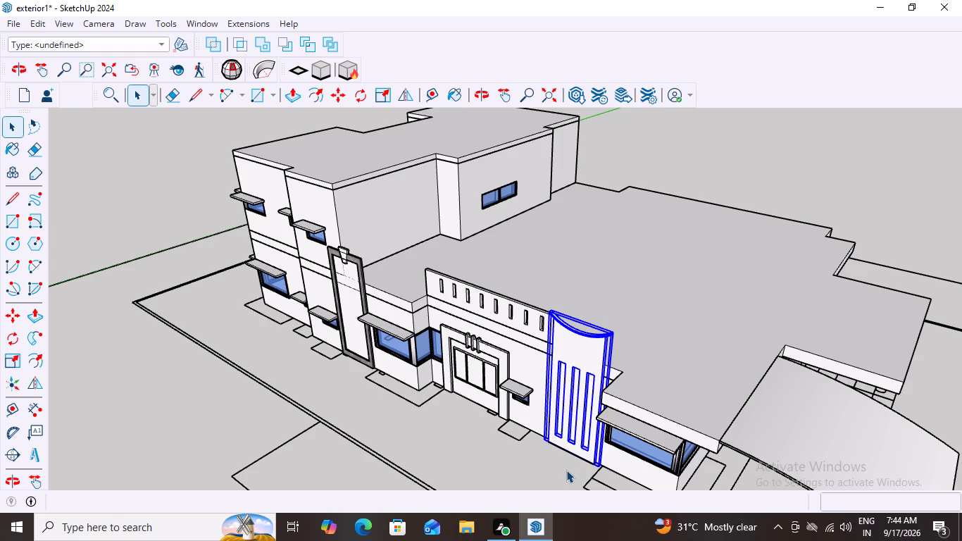
key(m)
scroll(600, 472, up, 14)
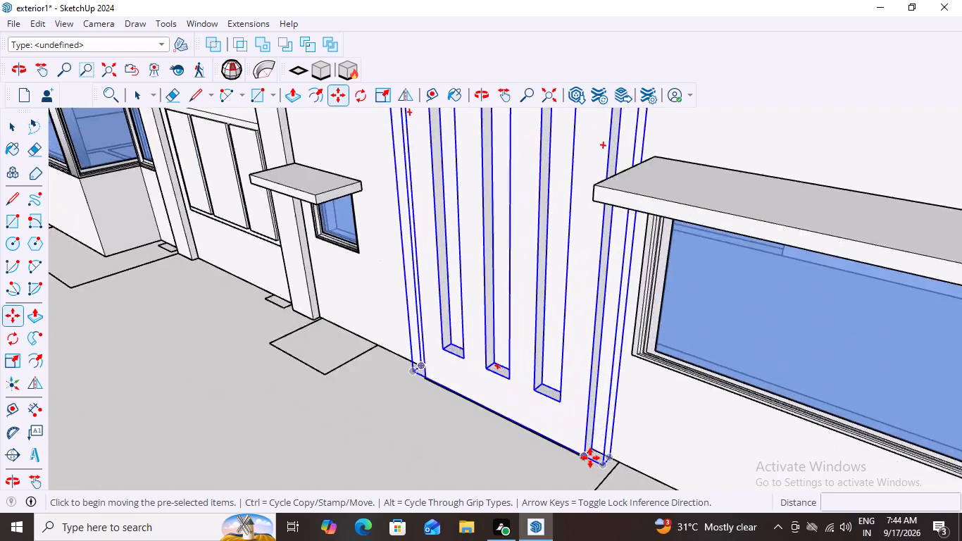
scroll(590, 458, up, 4)
click(583, 456)
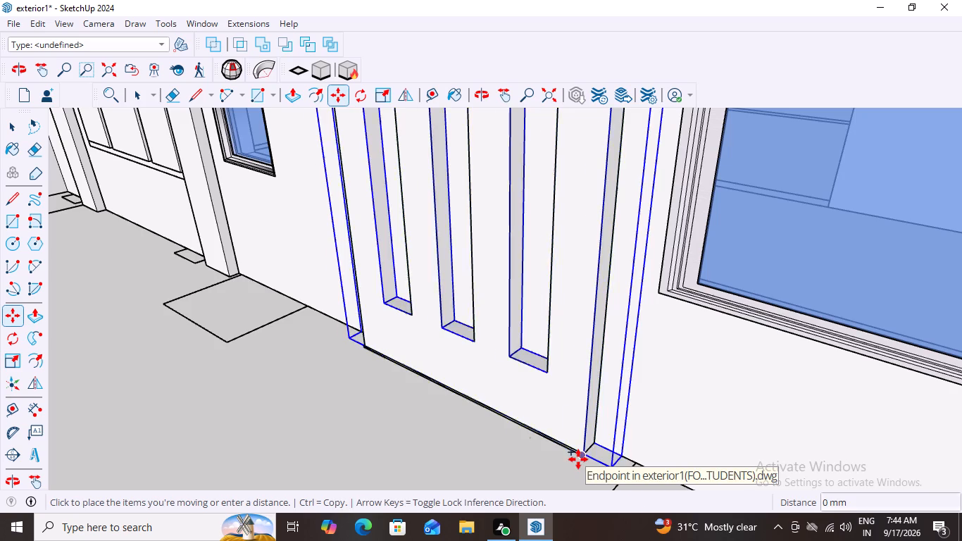
scroll(452, 419, down, 20)
scroll(452, 419, down, 2)
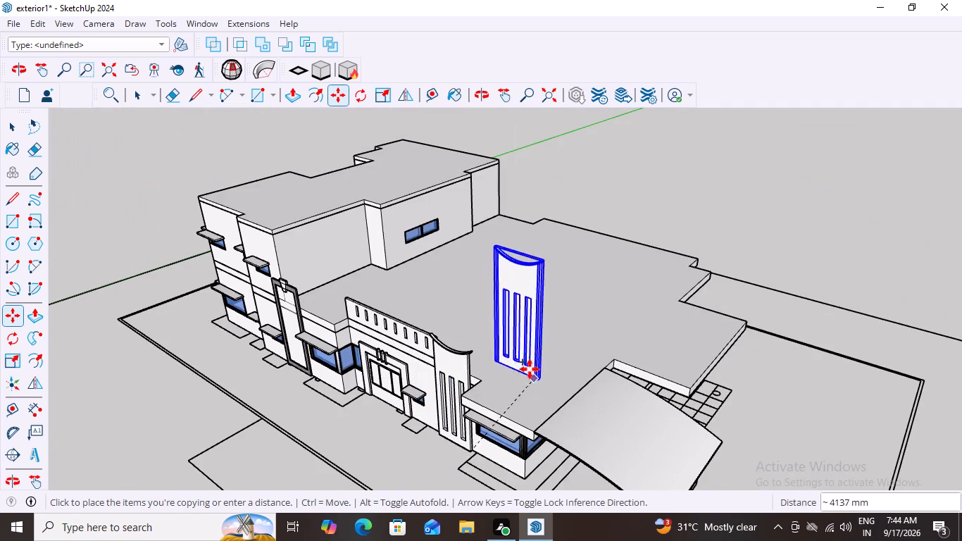
scroll(475, 311, up, 3)
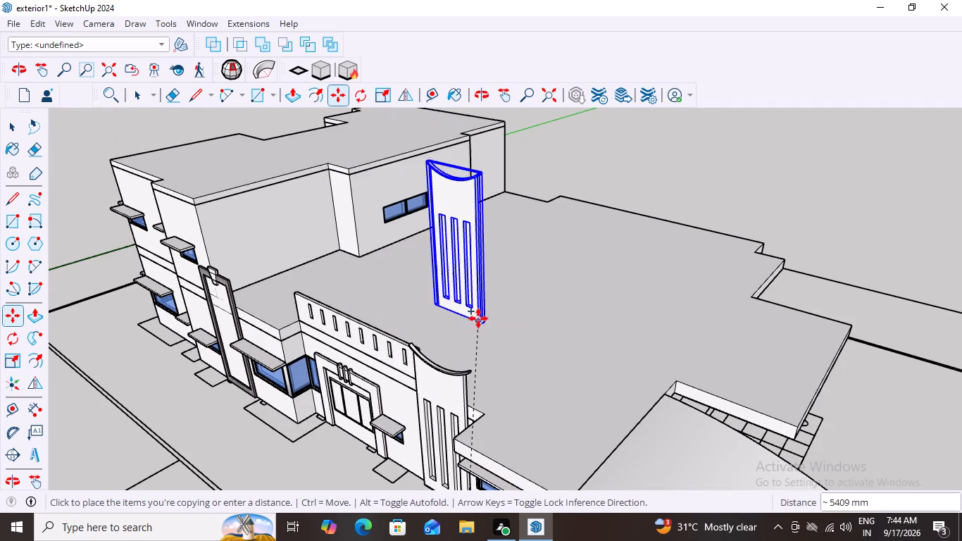
click(478, 318)
scroll(520, 329, up, 3)
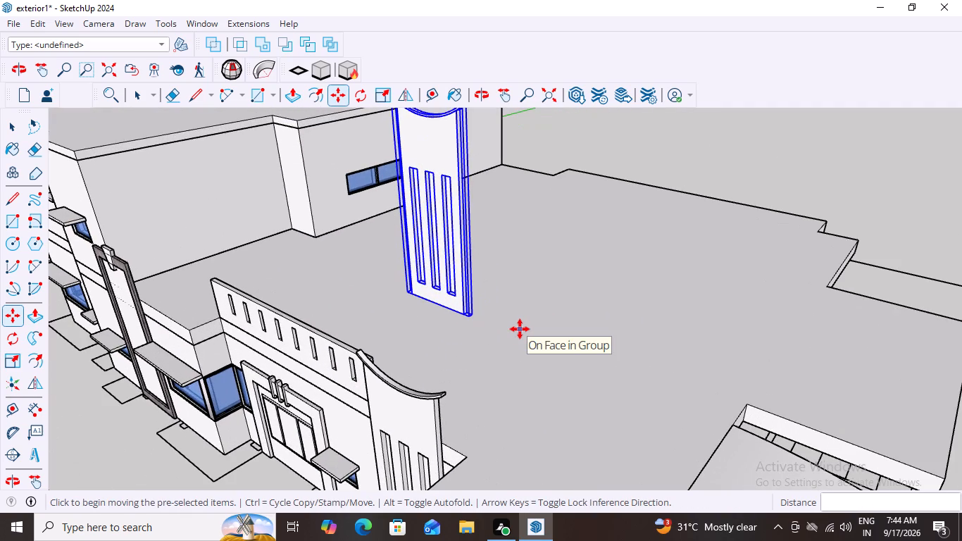
key(space)
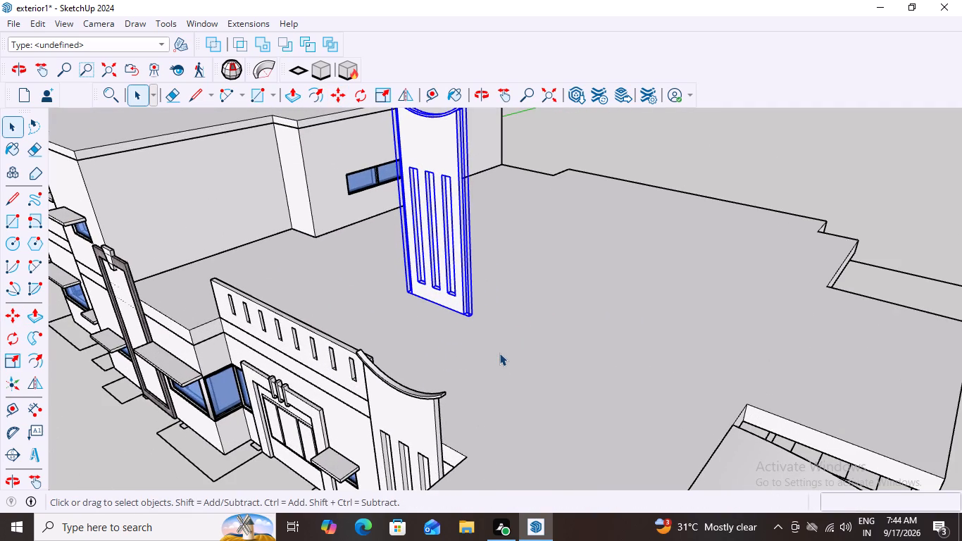
Rotate the copied slotted panel 90 degrees on the roof plane about its bottom corner.
key(q)
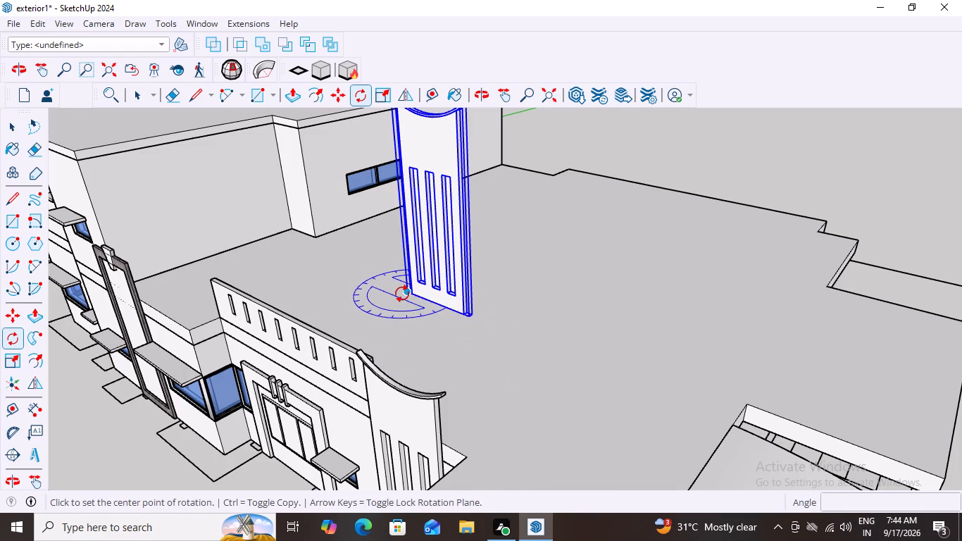
click(402, 294)
click(463, 318)
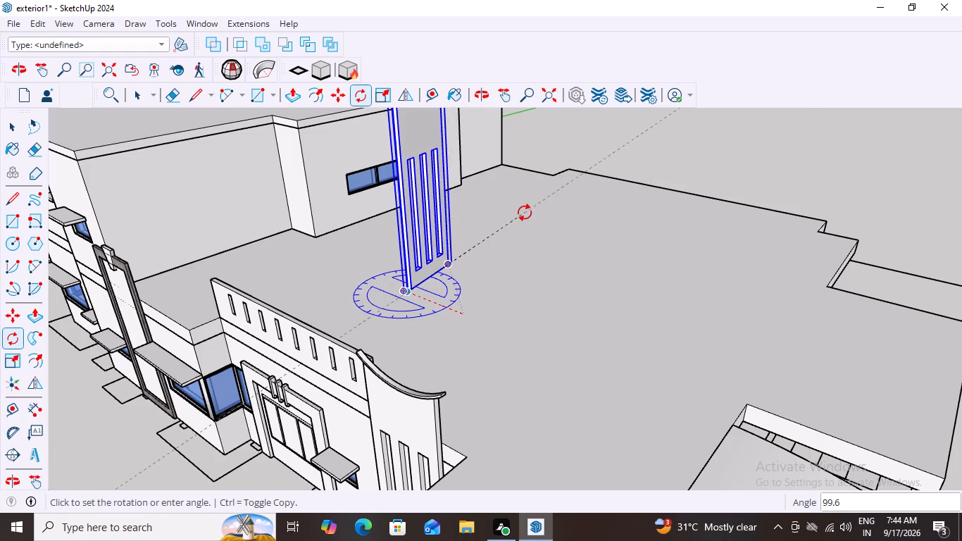
text(90)
key(Return)
scroll(492, 335, down, 7)
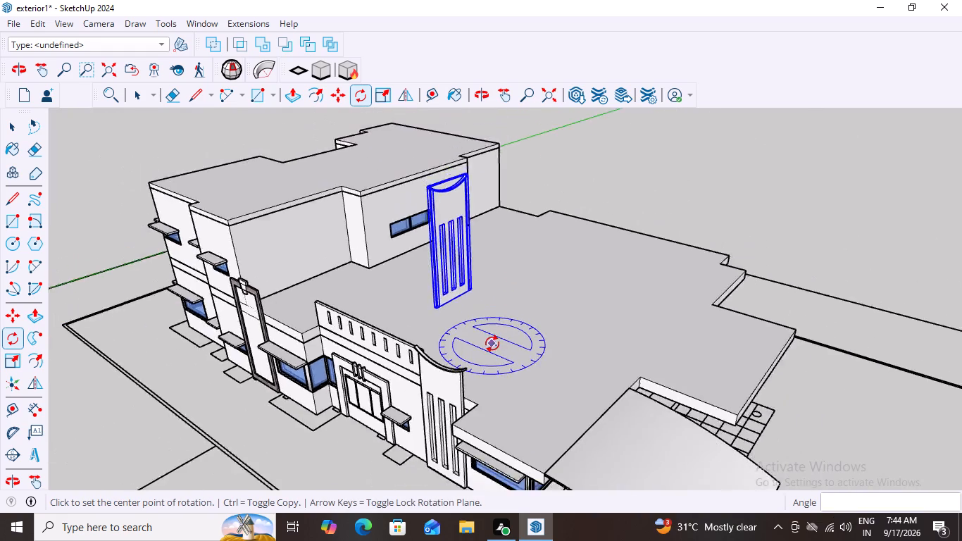
scroll(492, 344, down, 2)
key(space)
Move the rotated slotted panel copy on the lower roof, using its bottom outer corner as the base point.
scroll(489, 262, up, 6)
scroll(475, 344, down, 2)
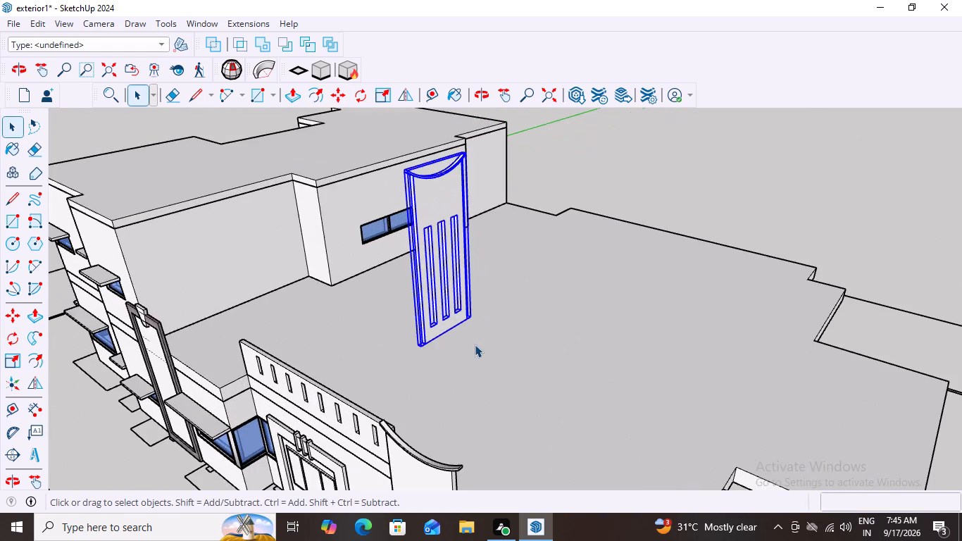
scroll(475, 344, down, 1)
scroll(445, 406, up, 3)
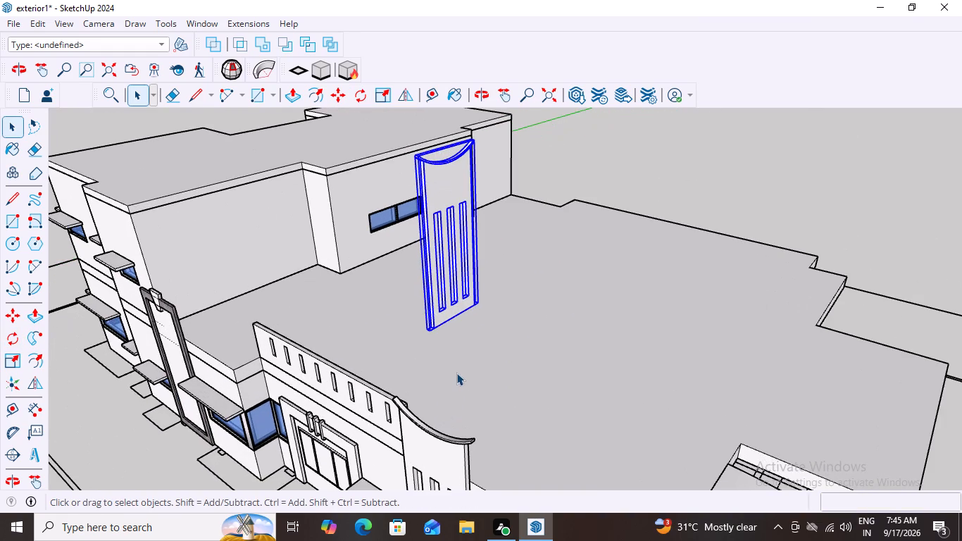
key(m)
scroll(518, 299, up, 3)
scroll(515, 309, down, 6)
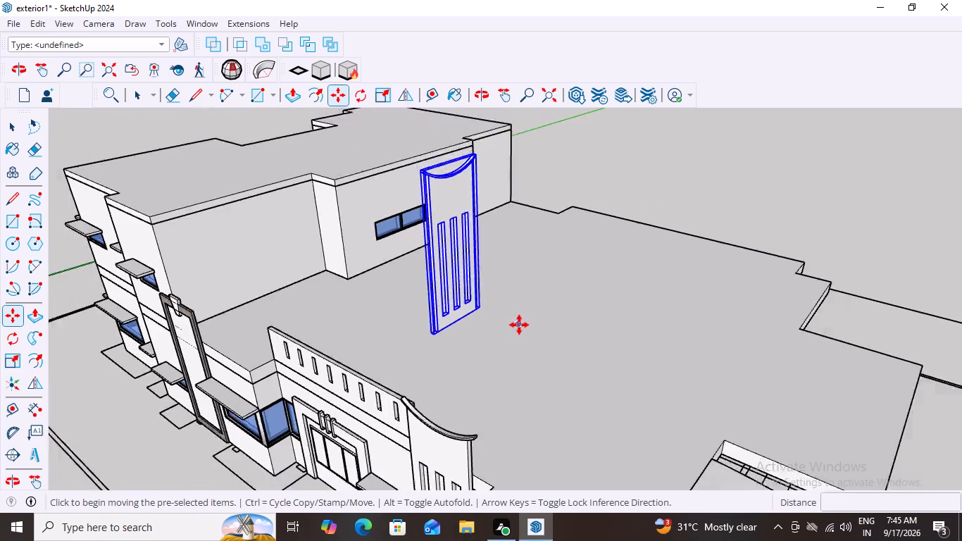
scroll(519, 325, down, 1)
middle_drag(597, 325, 269, 376)
scroll(496, 268, up, 2)
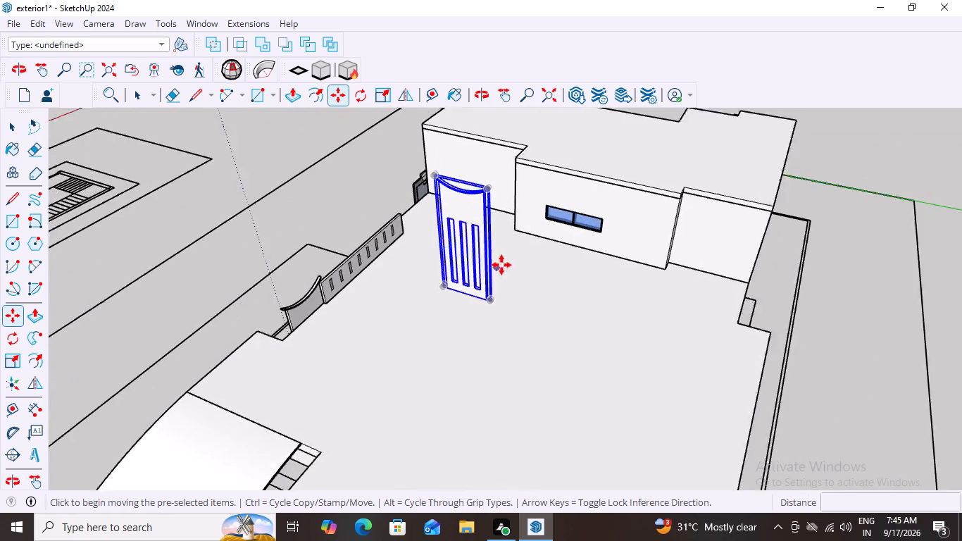
scroll(501, 265, up, 3)
middle_drag(530, 283, 425, 316)
scroll(420, 325, up, 8)
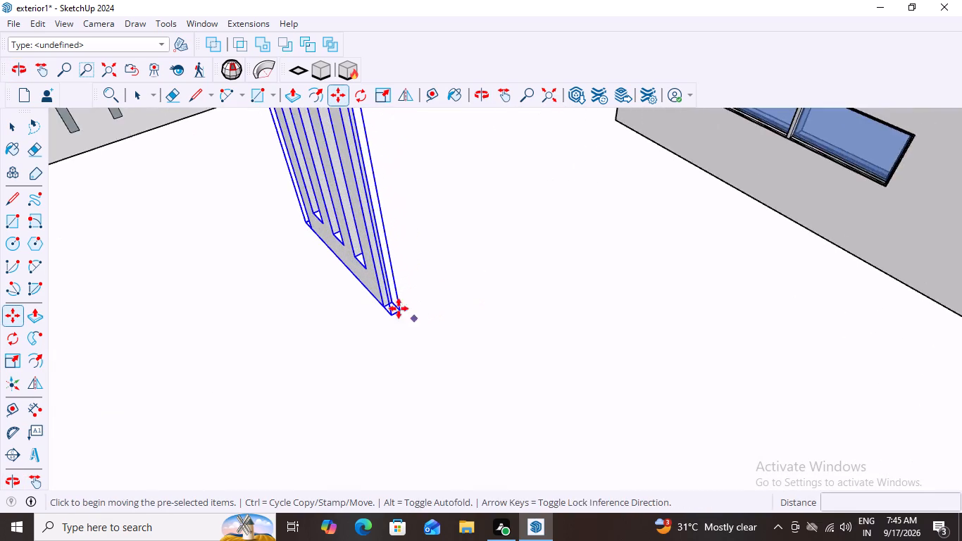
scroll(399, 309, up, 14)
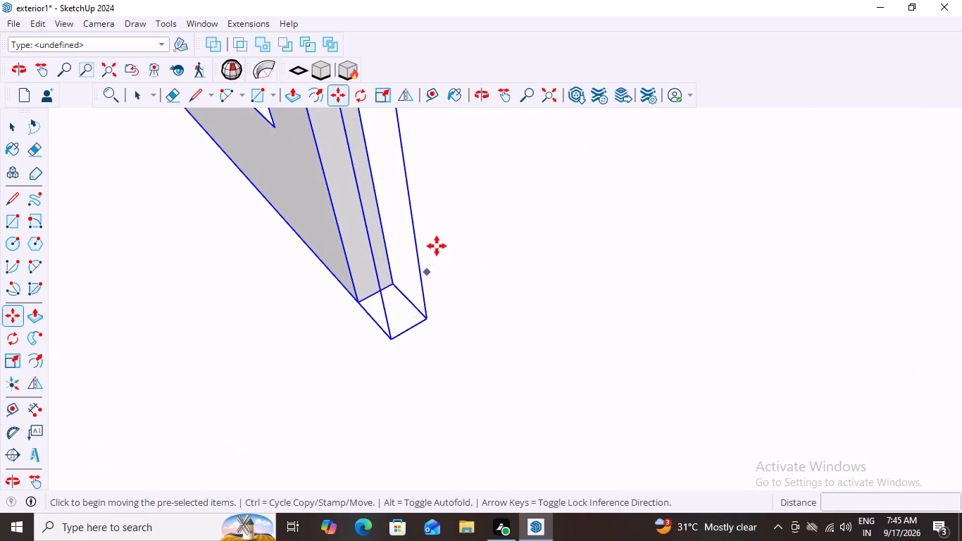
Move the slotted, curved-top panel about 6600 mm so its bottom corner meets the base of the upper-storey wall.
click(394, 285)
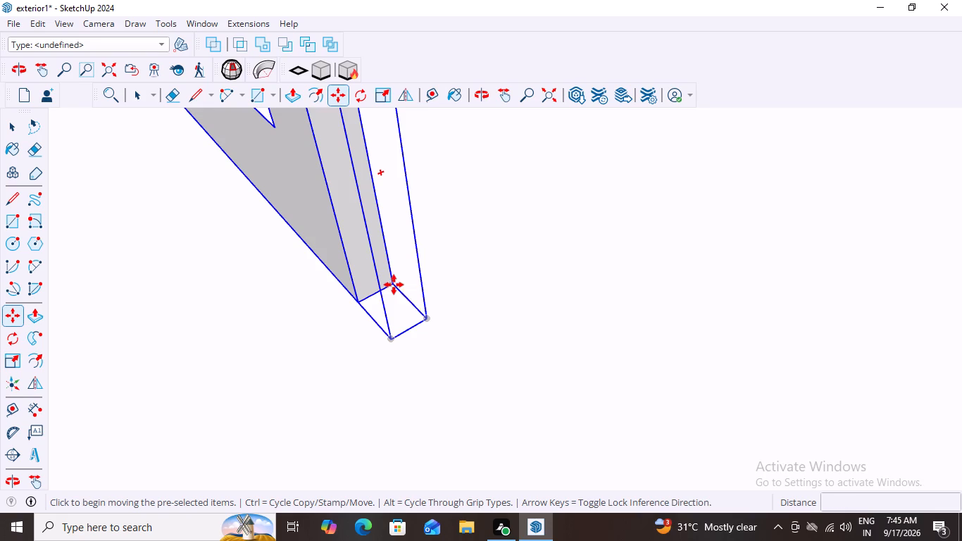
scroll(389, 313, down, 20)
scroll(389, 313, down, 7)
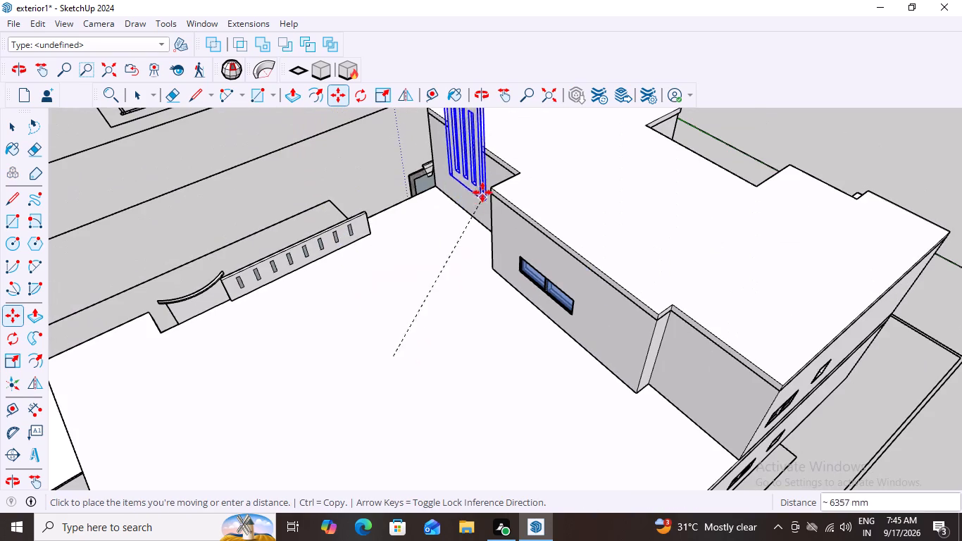
scroll(449, 197, up, 7)
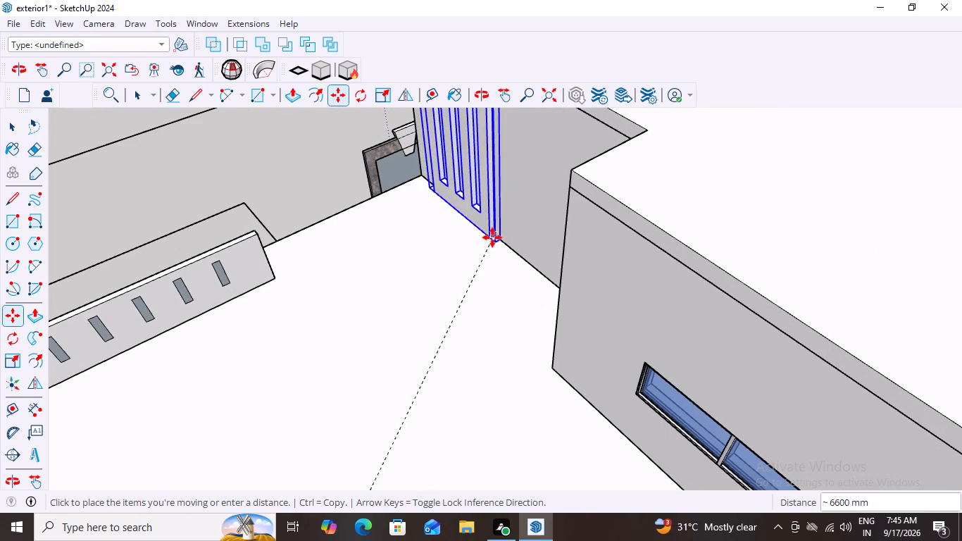
scroll(487, 230, up, 10)
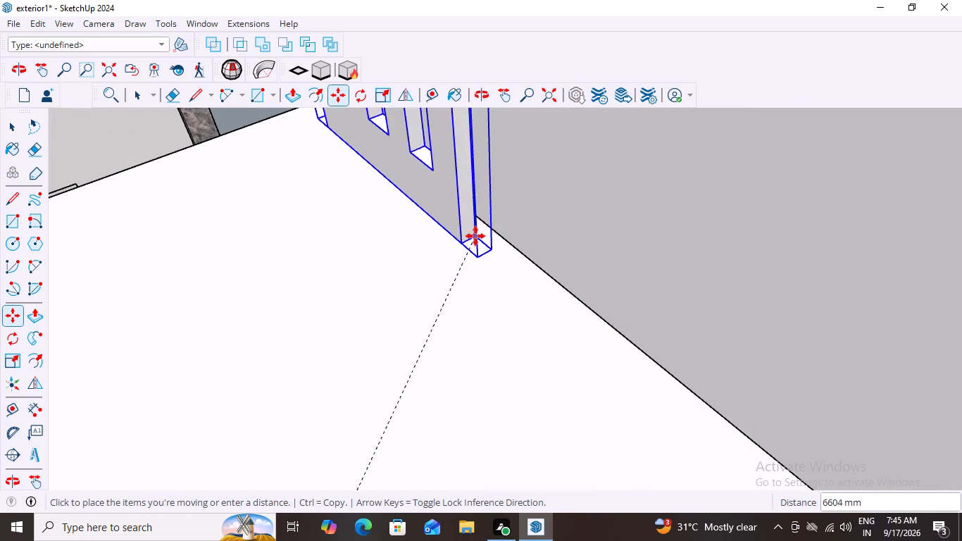
click(490, 228)
Copy the slotted panel about 11250 mm along to the upper-storey wall at the far end, then deselect it.
scroll(456, 265, down, 3)
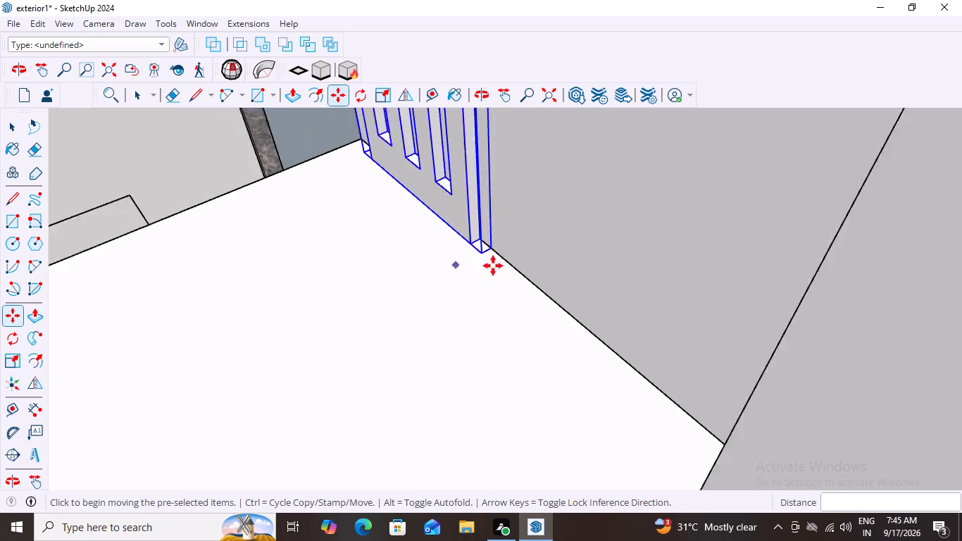
scroll(493, 266, down, 20)
scroll(493, 266, down, 4)
scroll(522, 296, up, 6)
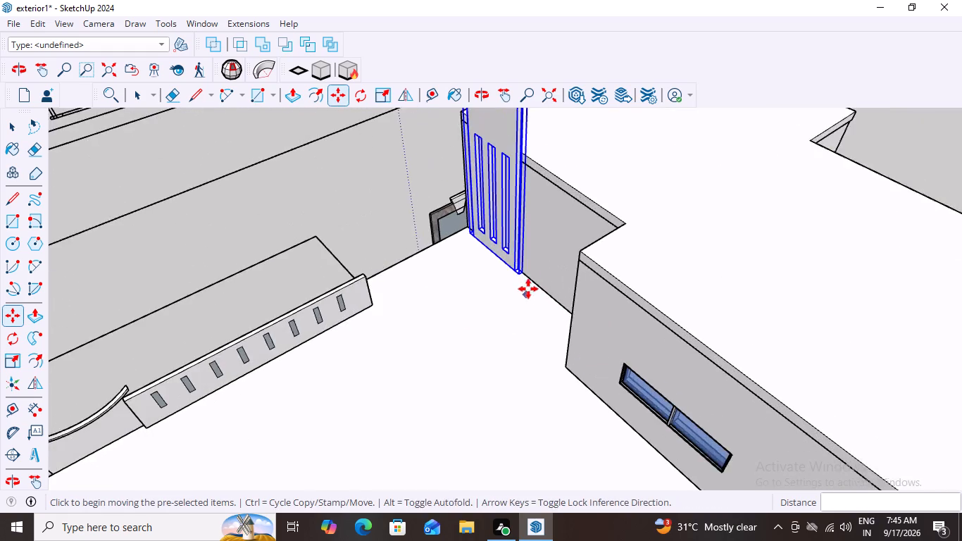
scroll(528, 289, up, 19)
scroll(484, 279, up, 3)
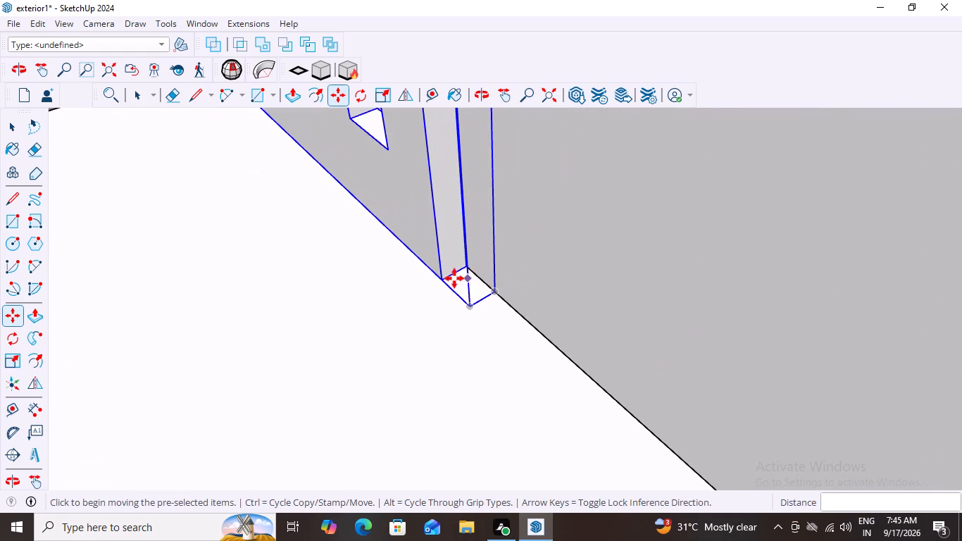
click(466, 268)
scroll(466, 268, down, 18)
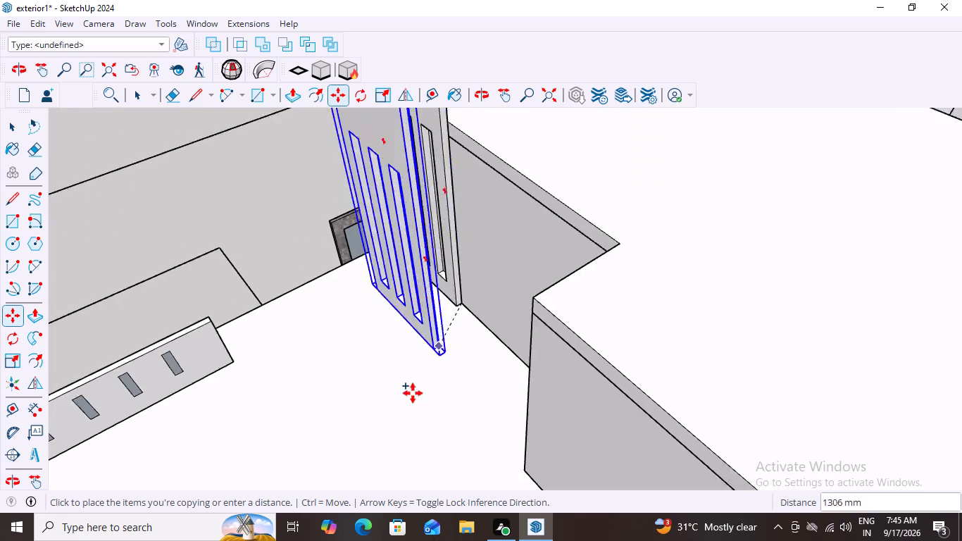
scroll(413, 393, down, 20)
scroll(413, 393, down, 6)
scroll(442, 458, up, 4)
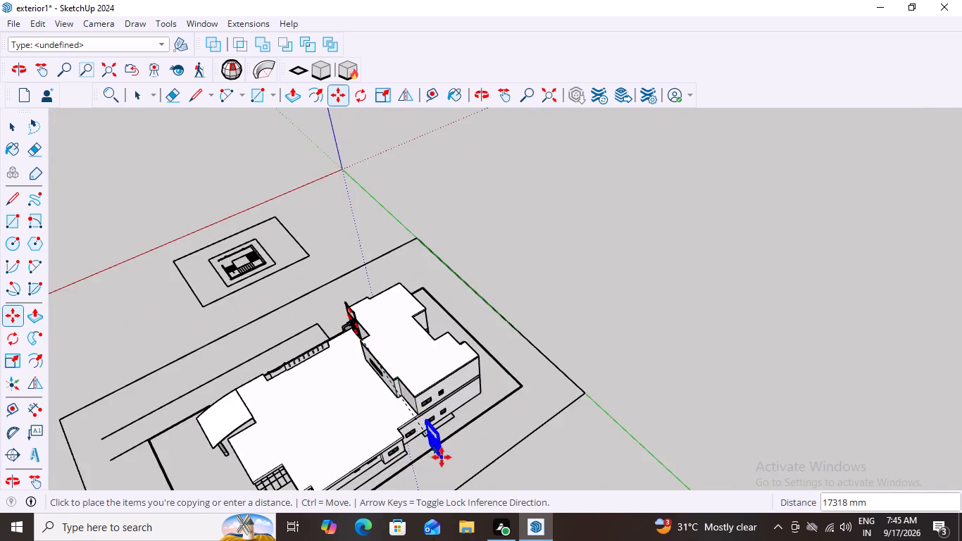
scroll(442, 457, up, 19)
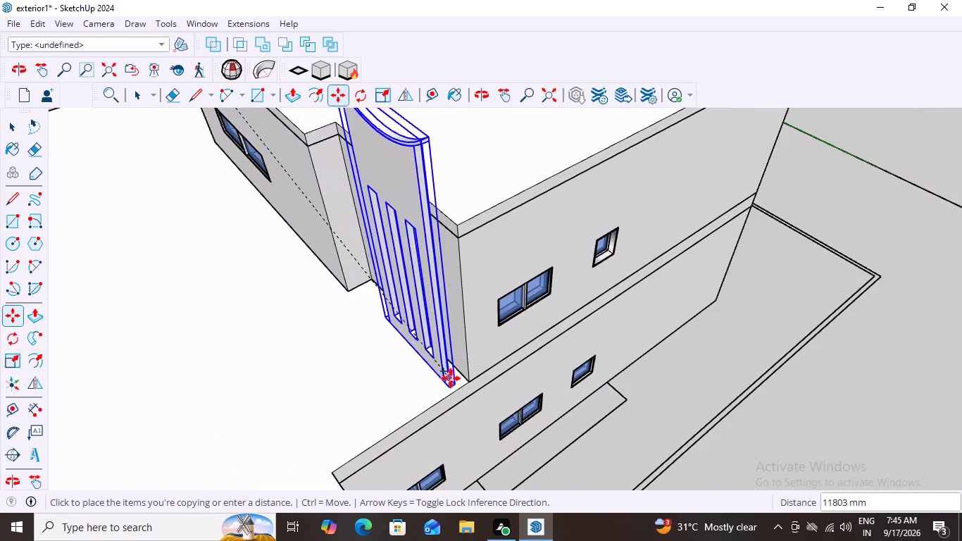
scroll(454, 373, up, 2)
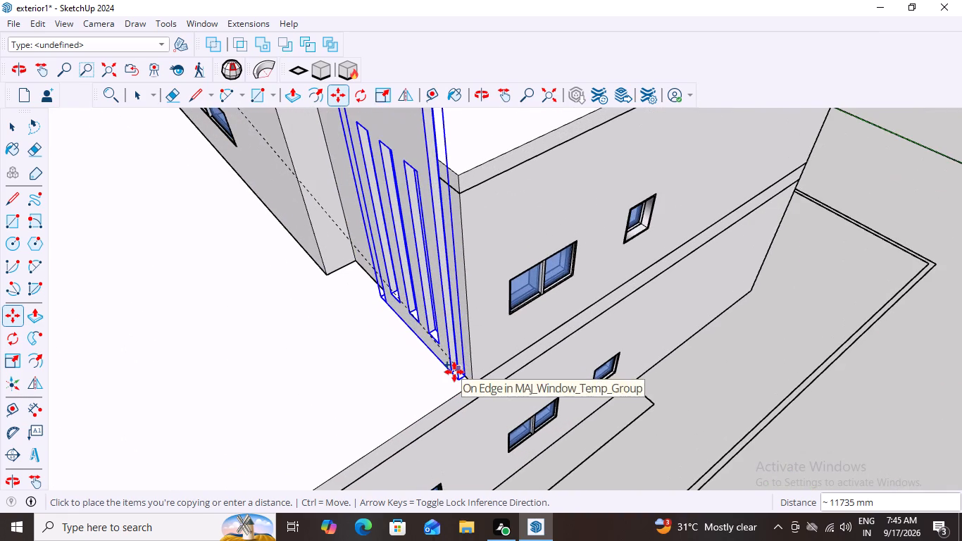
scroll(441, 356, up, 3)
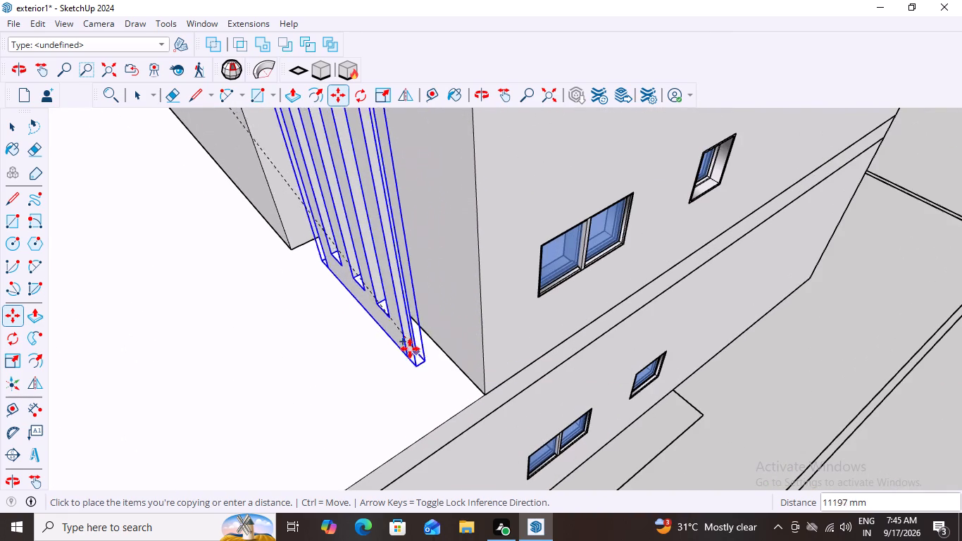
click(433, 344)
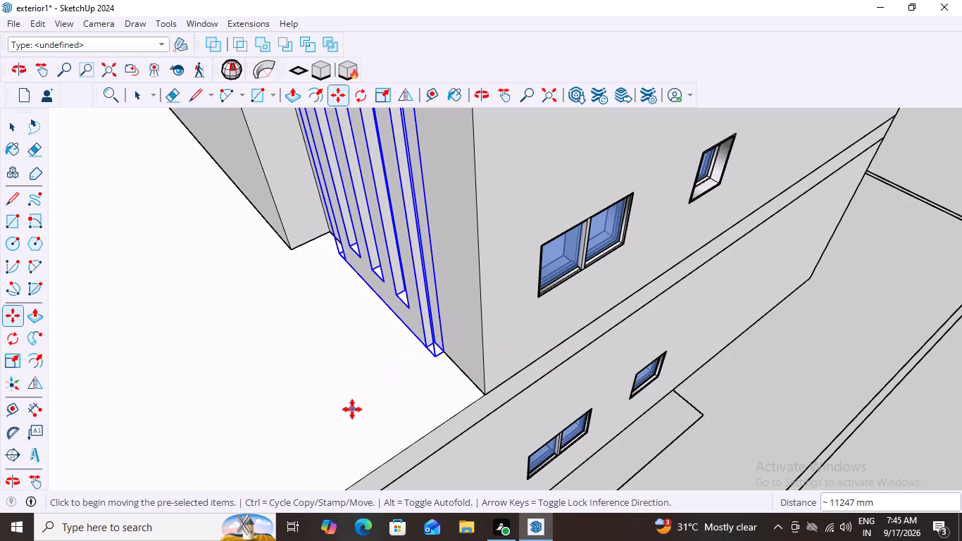
scroll(358, 406, down, 11)
key(space)
scroll(693, 376, down, 4)
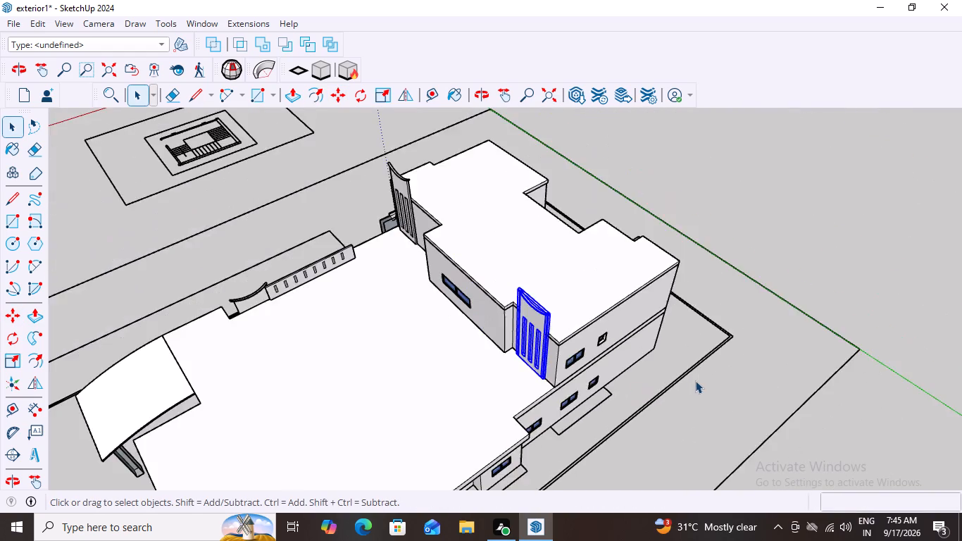
scroll(695, 380, down, 6)
click(689, 220)
Examine the building's exterior from several angles, including both slotted panels, the front facade and the curved canopy.
middle_drag(484, 357, 744, 361)
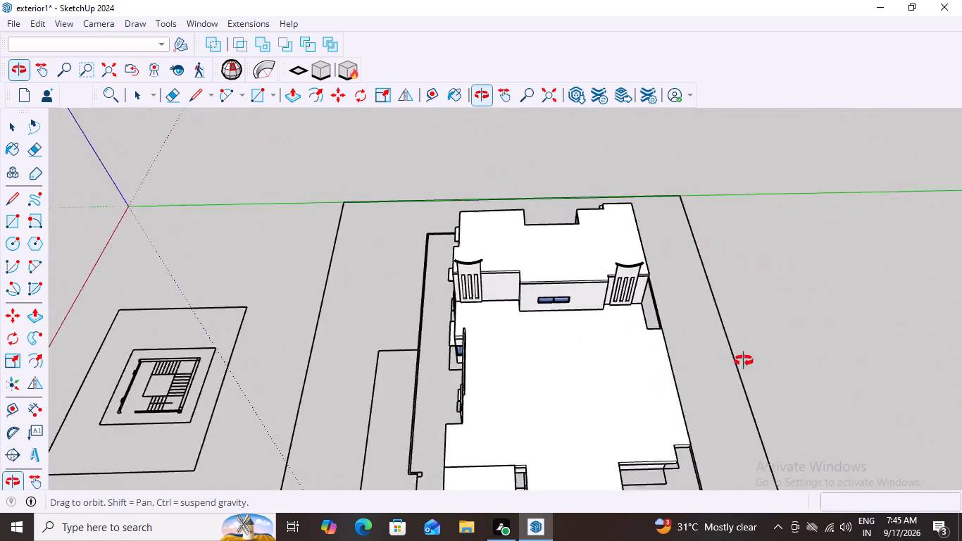
middle_drag(744, 361, 797, 340)
middle_drag(609, 346, 804, 321)
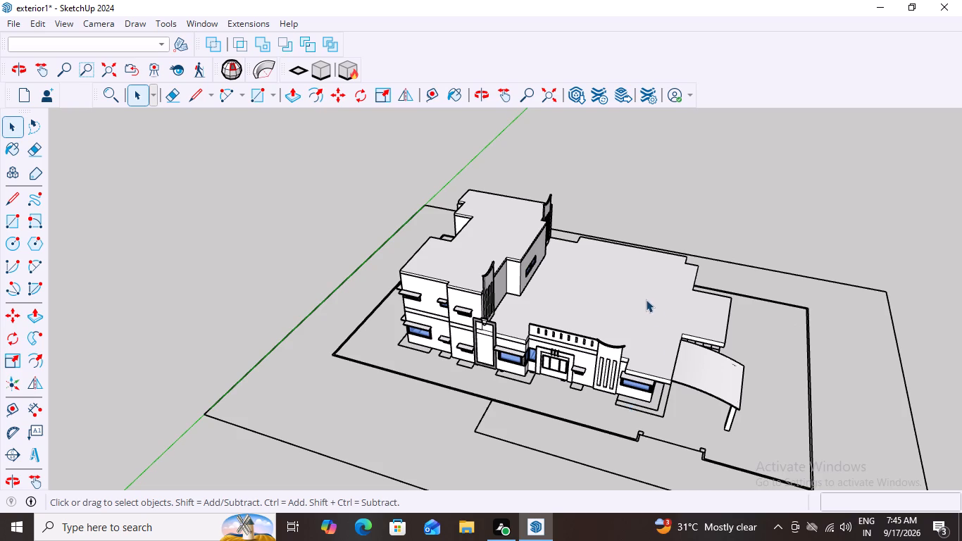
middle_drag(575, 251, 493, 223)
scroll(493, 223, up, 1)
scroll(596, 283, up, 3)
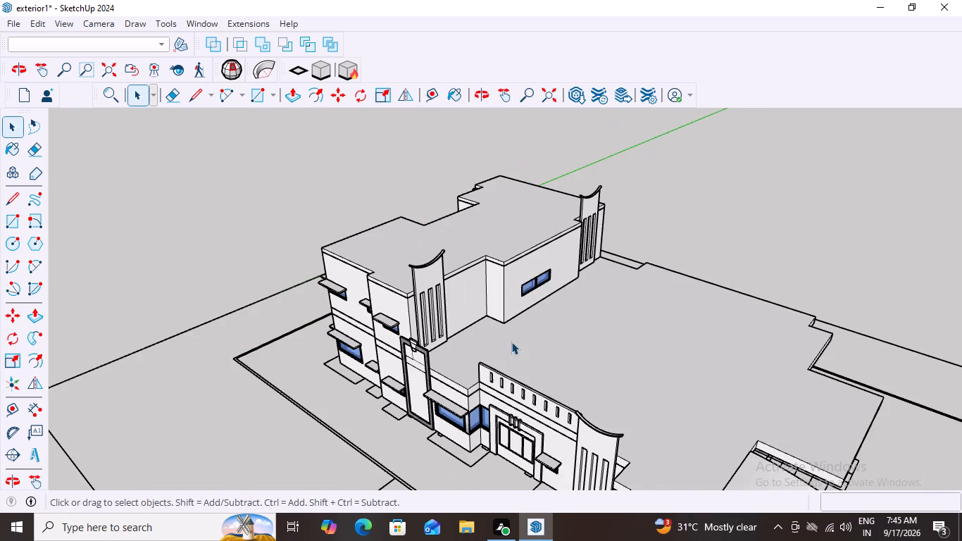
middle_drag(511, 342, 734, 307)
scroll(573, 366, up, 3)
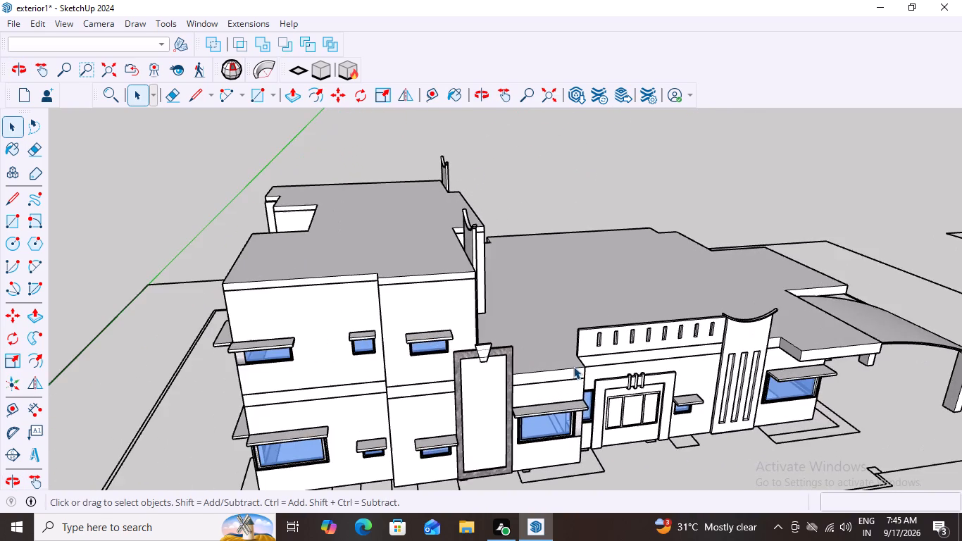
middle_drag(573, 366, 413, 350)
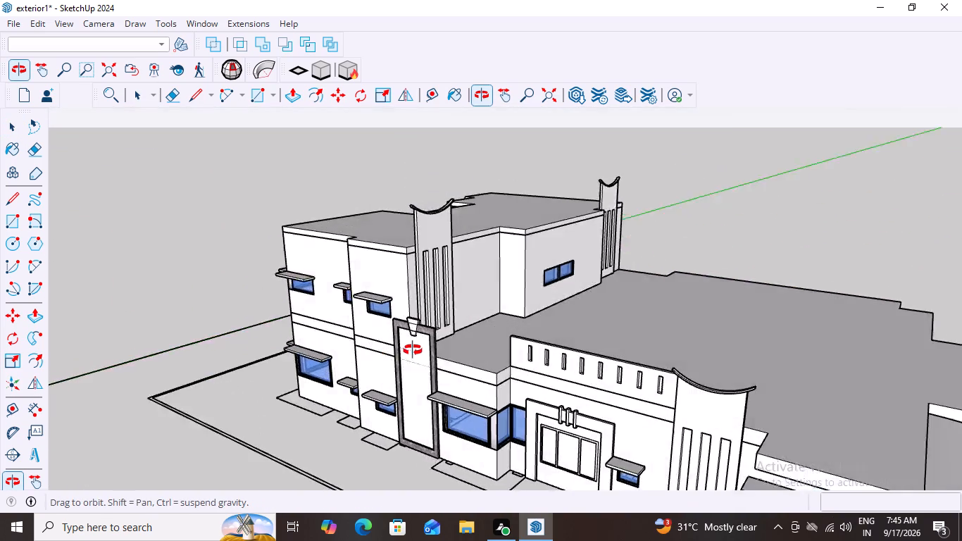
middle_drag(413, 350, 708, 366)
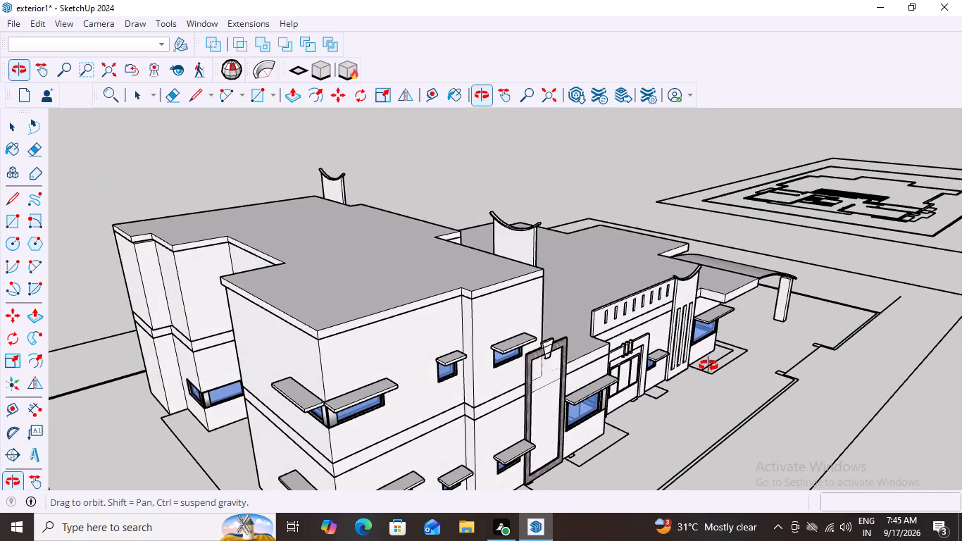
middle_drag(708, 366, 416, 349)
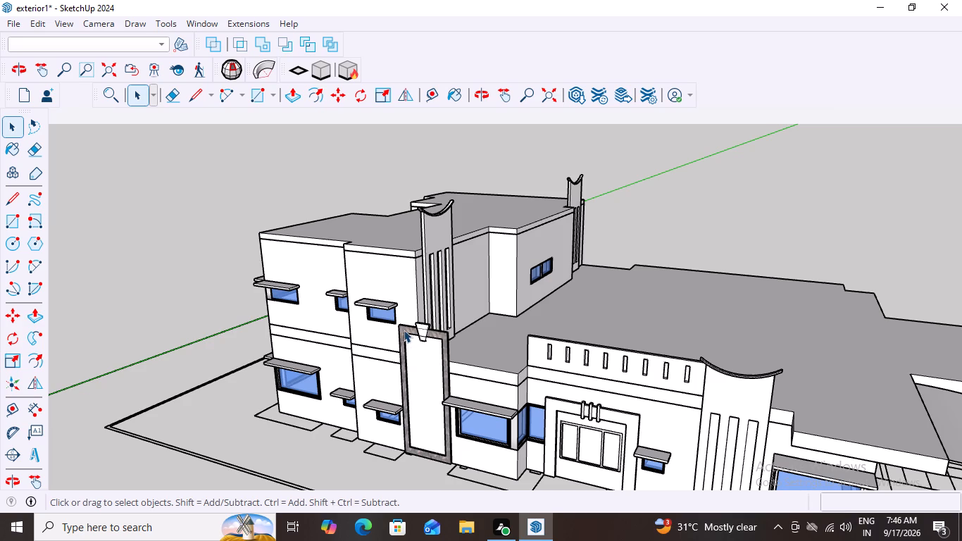
middle_drag(408, 285, 425, 333)
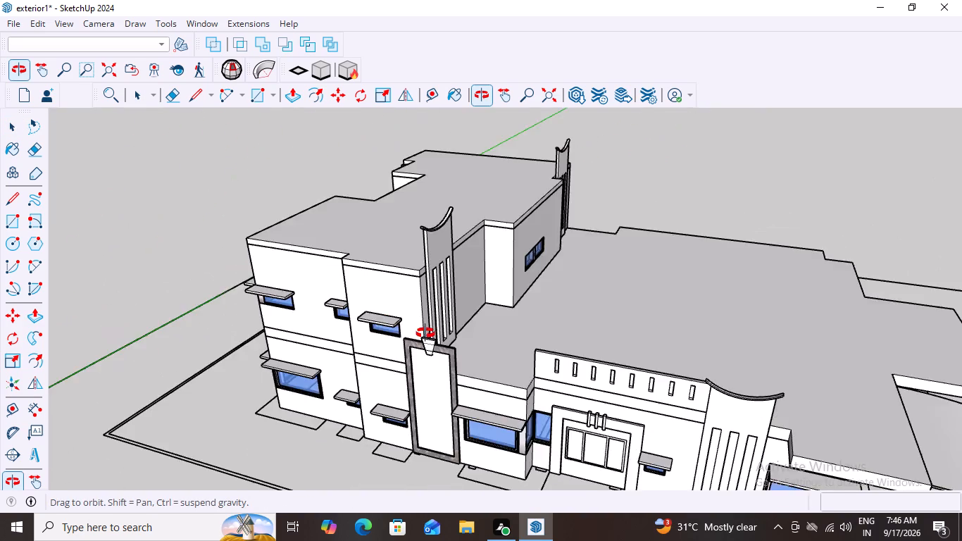
middle_drag(425, 333, 529, 346)
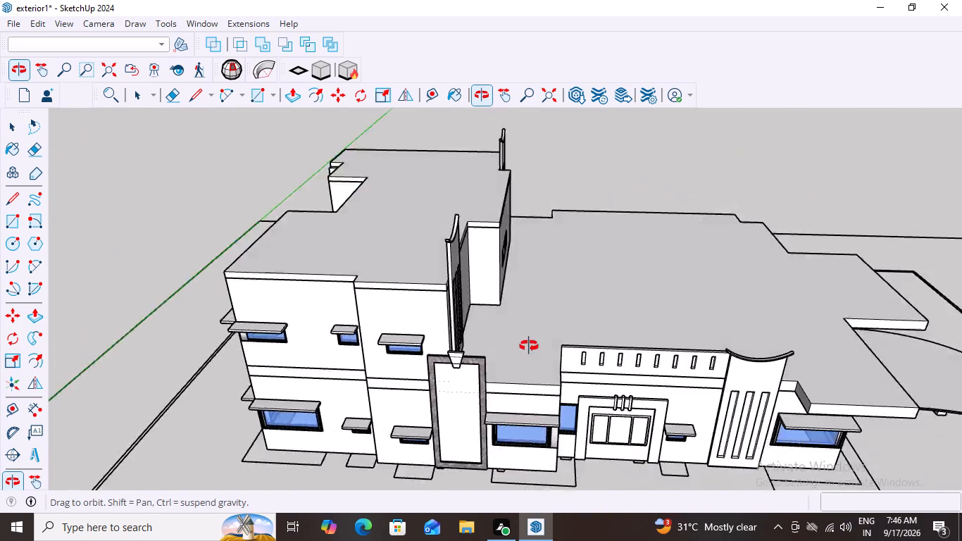
middle_drag(529, 346, 451, 307)
scroll(521, 332, down, 7)
middle_drag(576, 423, 398, 371)
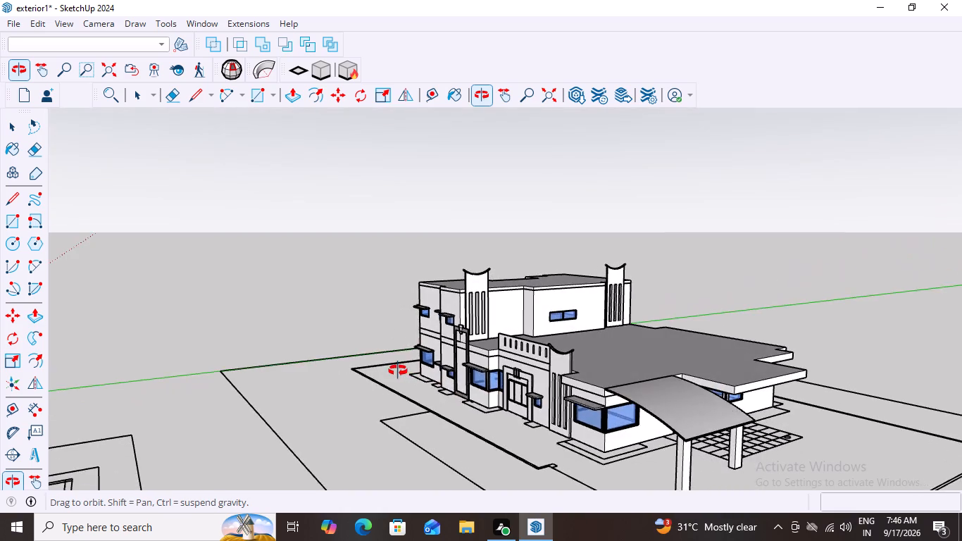
middle_drag(398, 371, 711, 430)
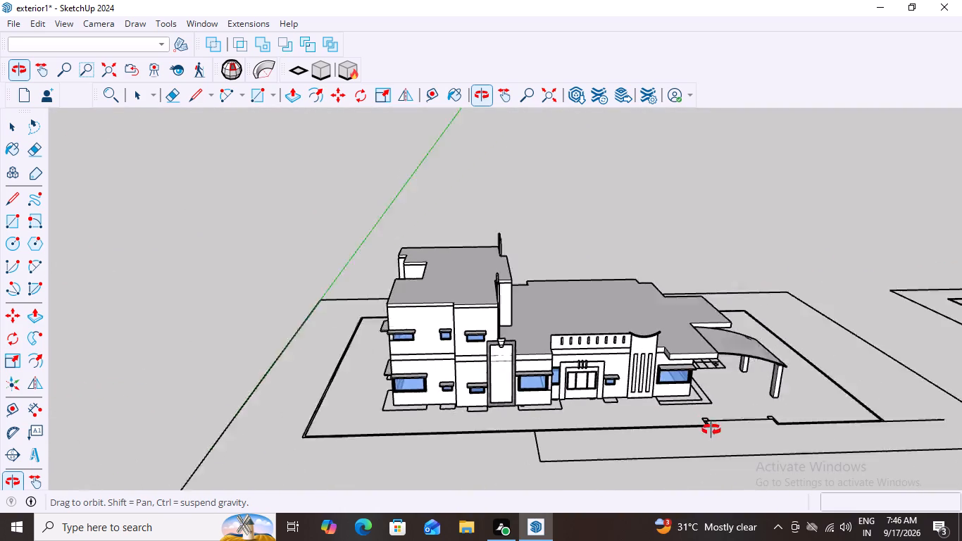
middle_drag(711, 430, 725, 430)
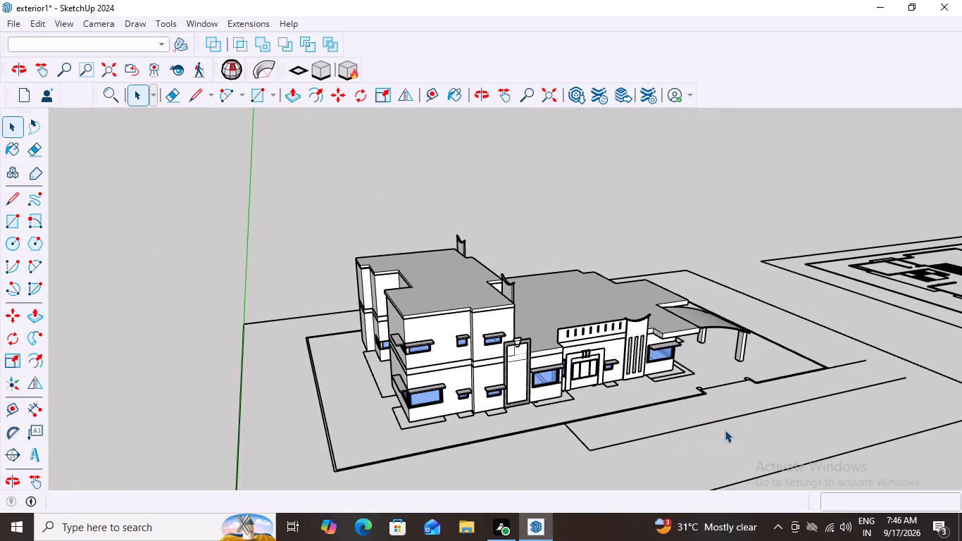
scroll(696, 410, up, 2)
scroll(696, 410, down, 1)
middle_drag(691, 410, 638, 405)
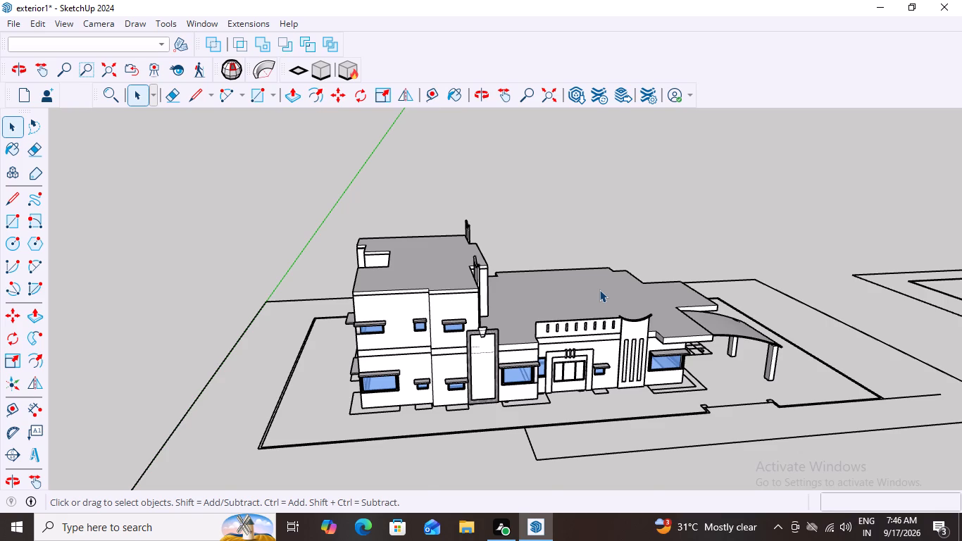
scroll(598, 292, down, 6)
middle_drag(592, 340, 413, 348)
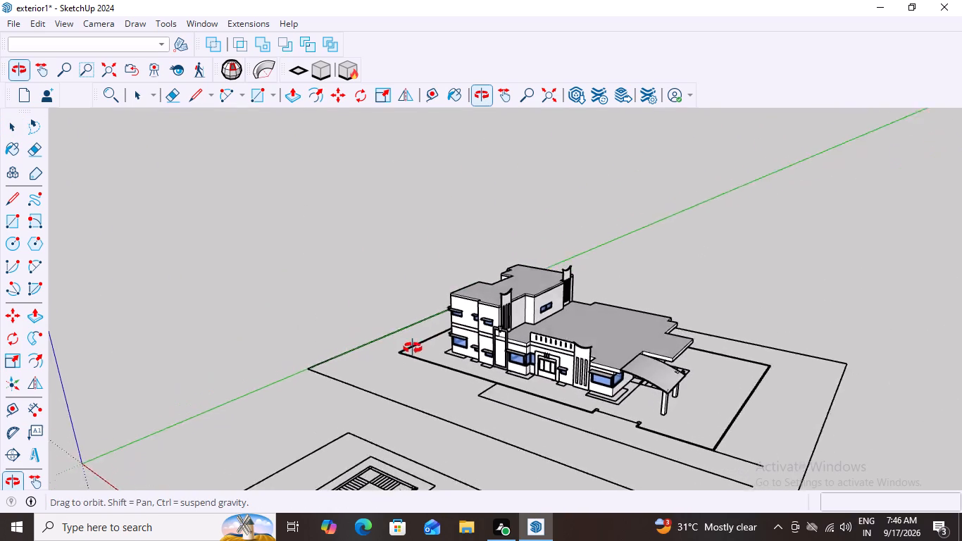
middle_drag(413, 348, 434, 366)
scroll(608, 323, up, 4)
middle_drag(603, 341, 620, 347)
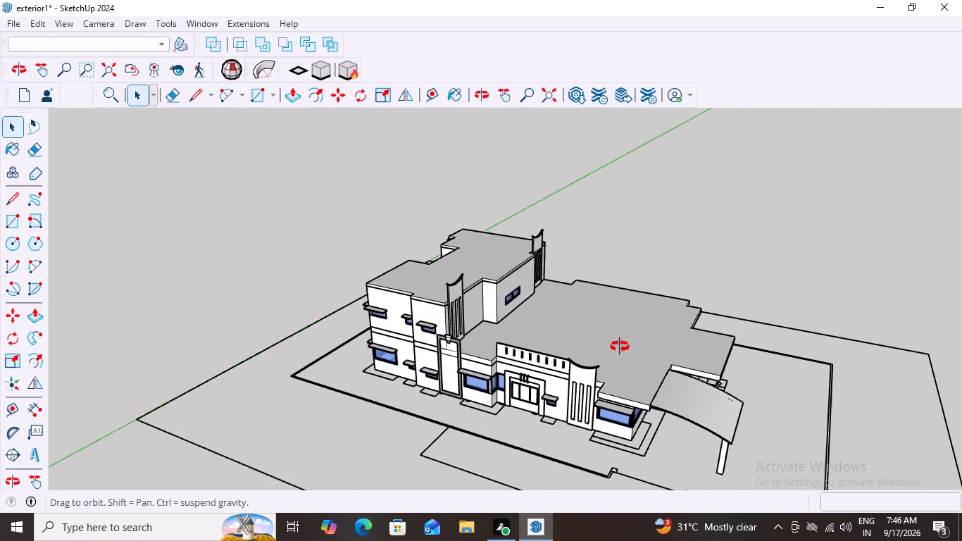
middle_drag(620, 347, 639, 348)
scroll(637, 348, up, 1)
middle_drag(708, 449, 742, 442)
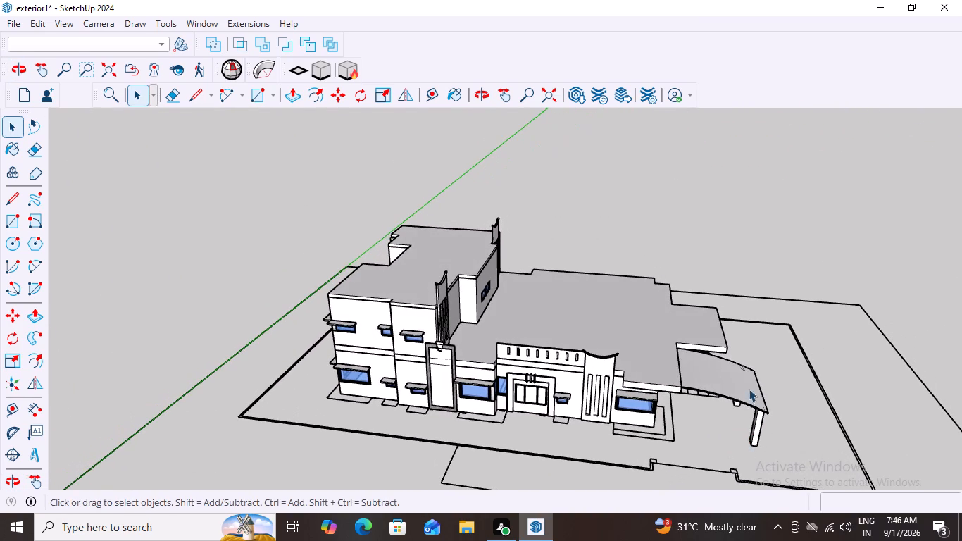
Copy the curved canopy with its columns by its front roof-side corner to the open space behind the building.
click(742, 384)
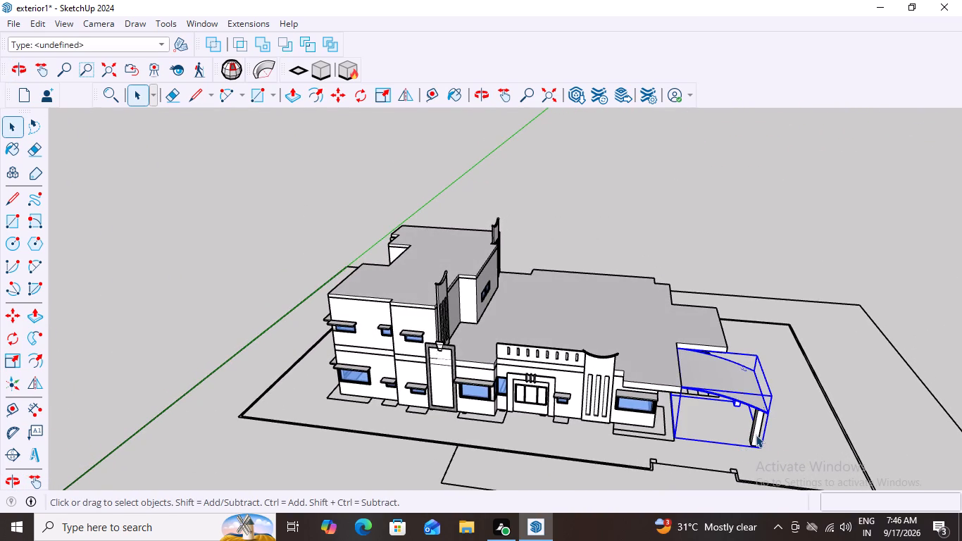
shift+click(756, 424)
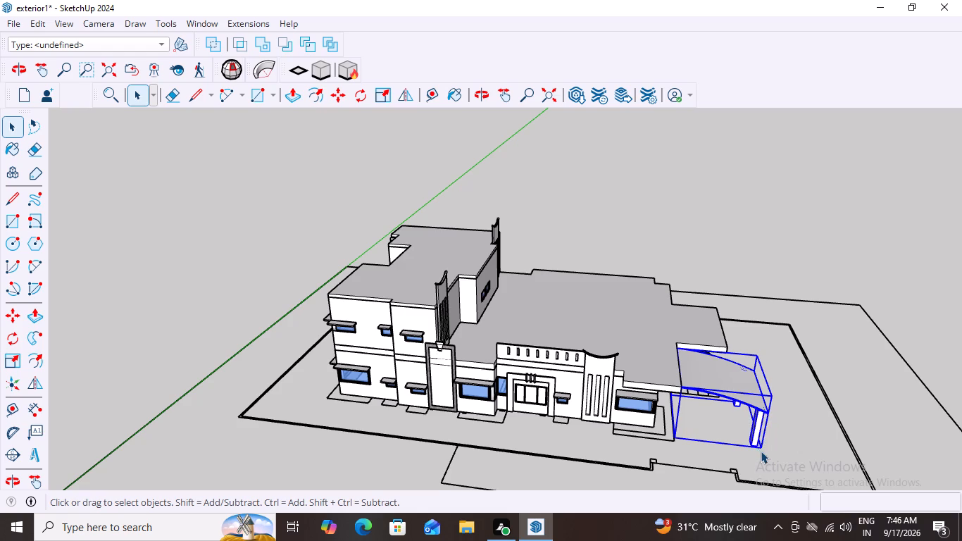
scroll(761, 451, up, 2)
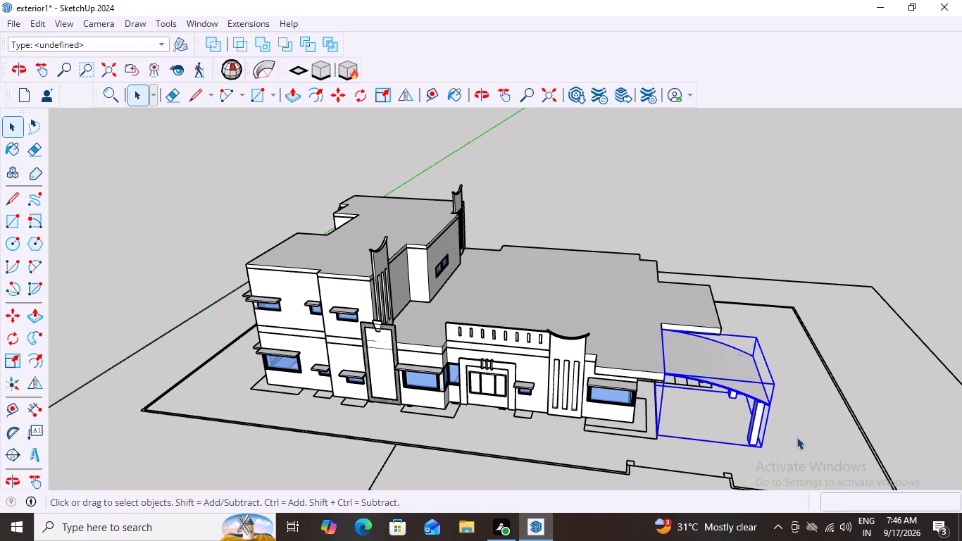
key(m)
scroll(649, 390, up, 9)
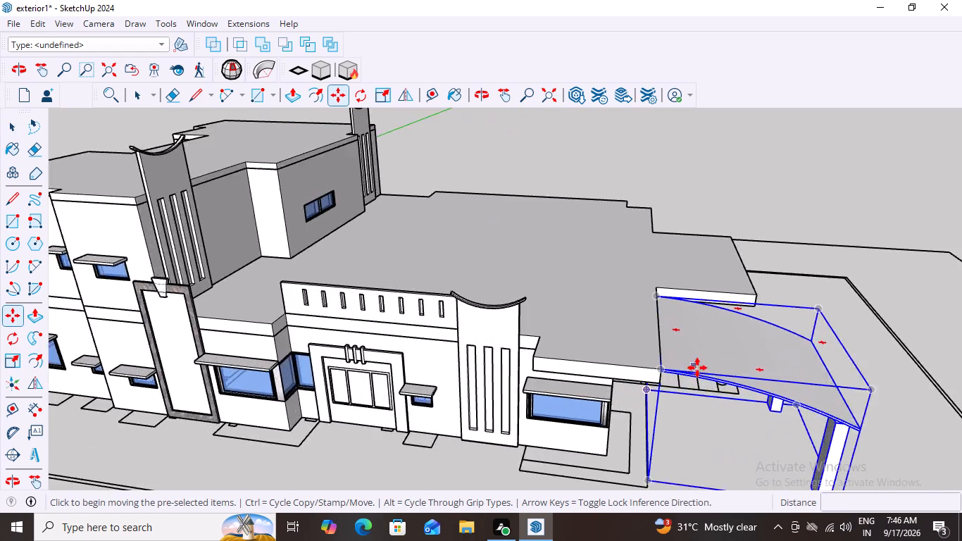
scroll(697, 368, up, 19)
scroll(623, 386, down, 7)
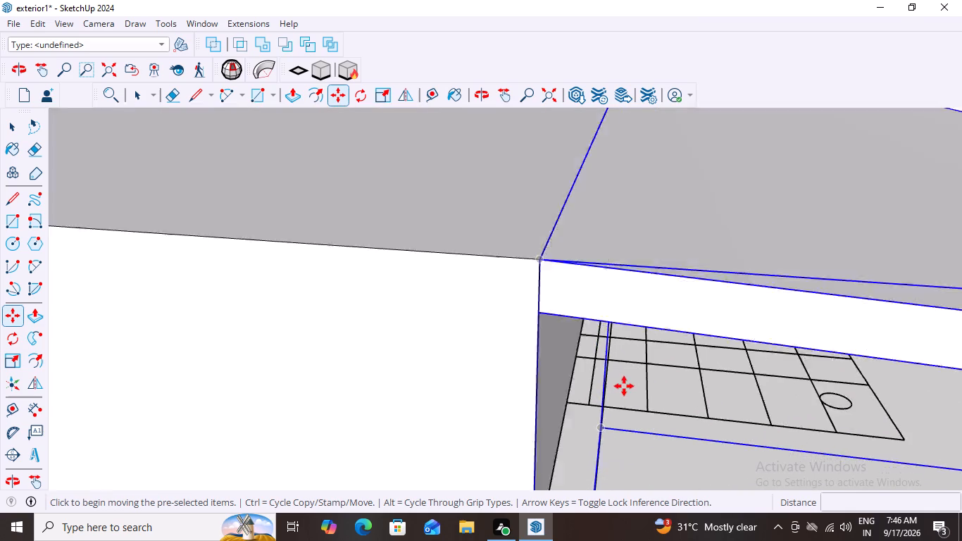
scroll(624, 386, down, 2)
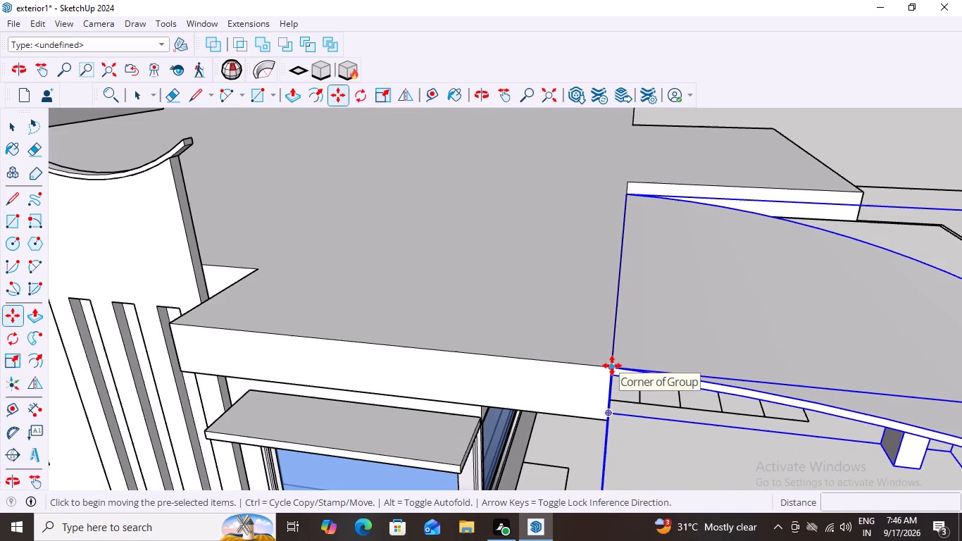
click(612, 366)
scroll(640, 343, down, 10)
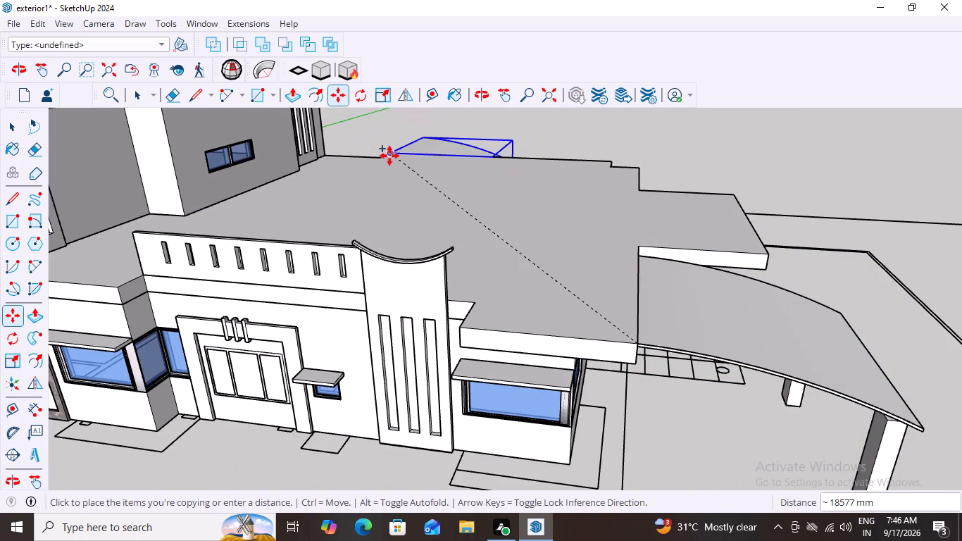
middle_drag(394, 166, 596, 229)
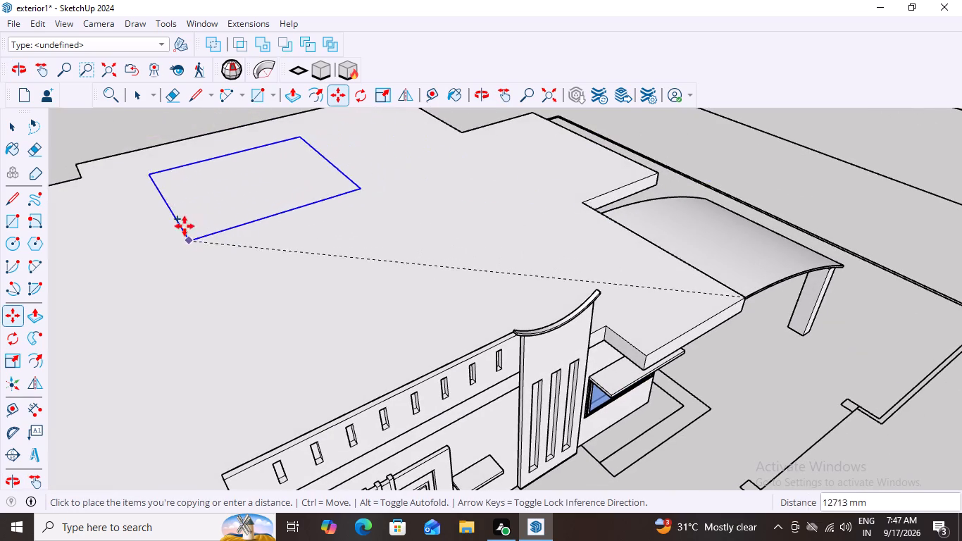
scroll(257, 258, down, 12)
middle_click(264, 266)
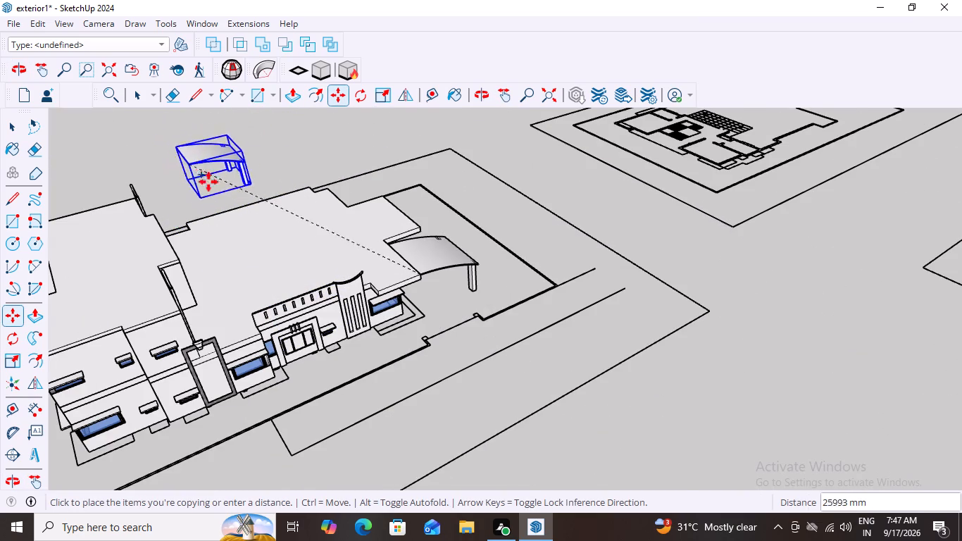
click(225, 153)
Move the copied canopy about 21766 mm by its top corner onto the upper-storey wall's roof edge above the small window, then deselect it.
middle_drag(350, 193, 338, 197)
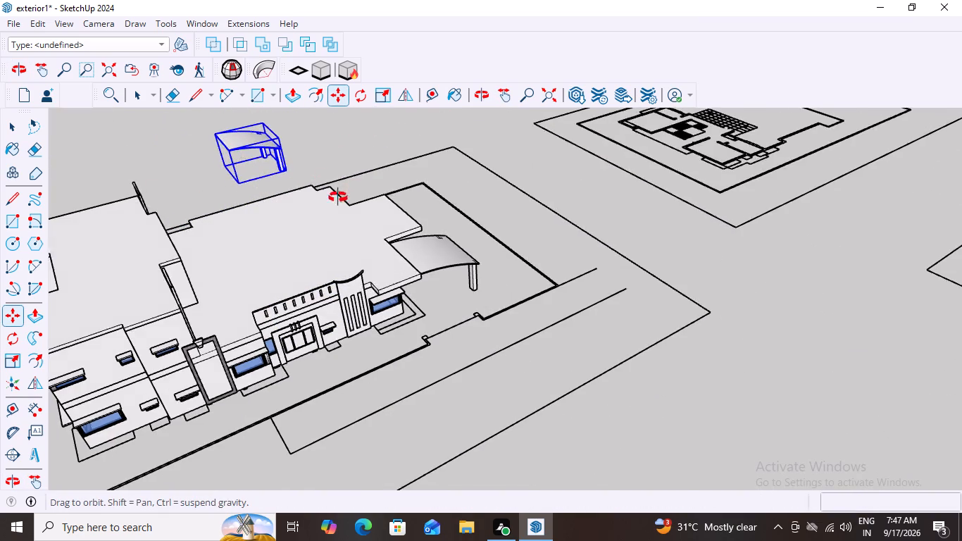
middle_drag(338, 197, 270, 212)
scroll(273, 217, down, 9)
scroll(291, 135, up, 8)
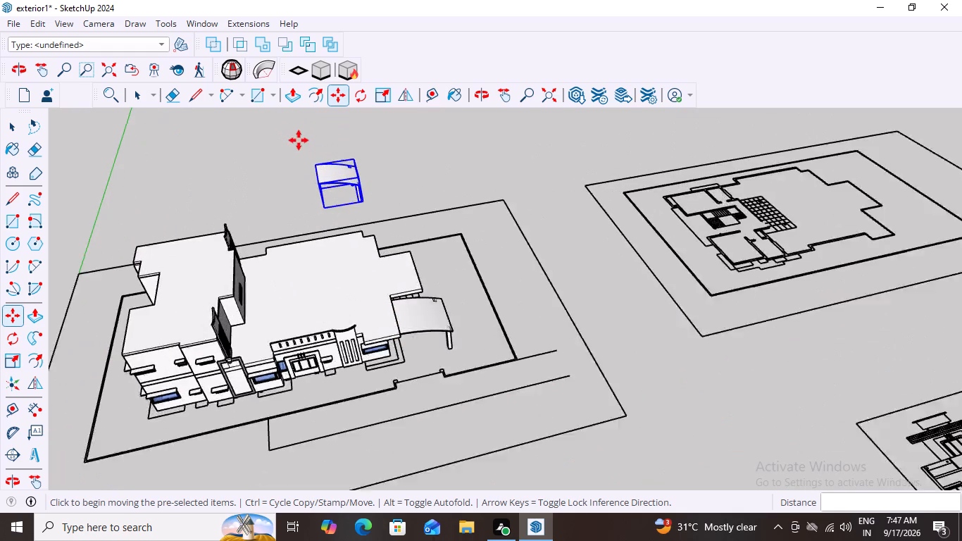
scroll(319, 199, up, 9)
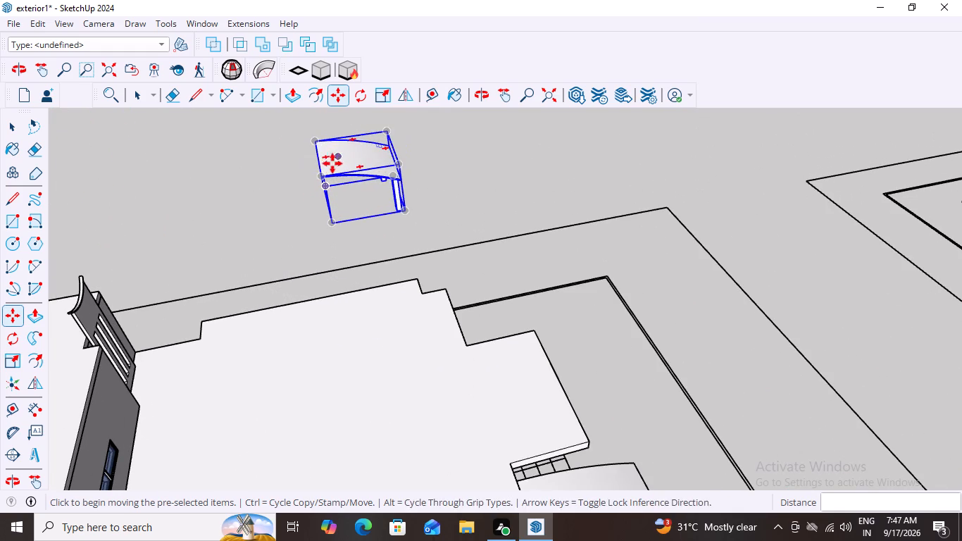
click(322, 175)
scroll(229, 384, down, 1)
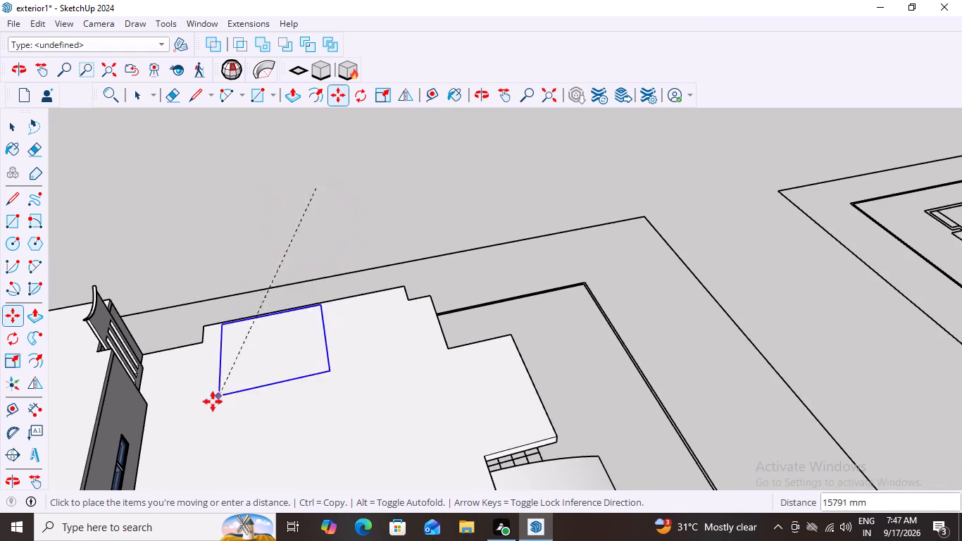
scroll(211, 406, down, 10)
middle_drag(158, 430, 219, 207)
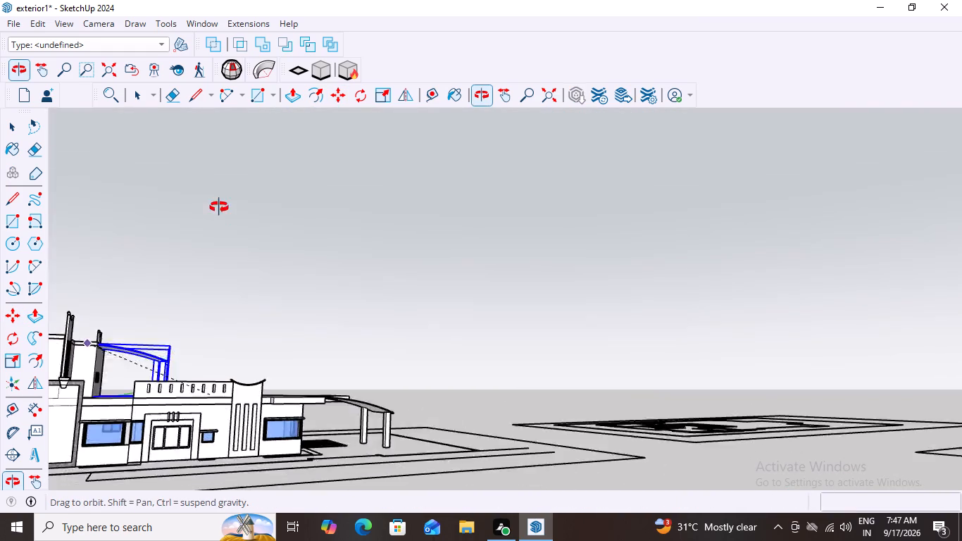
middle_drag(219, 207, 143, 285)
scroll(160, 344, down, 4)
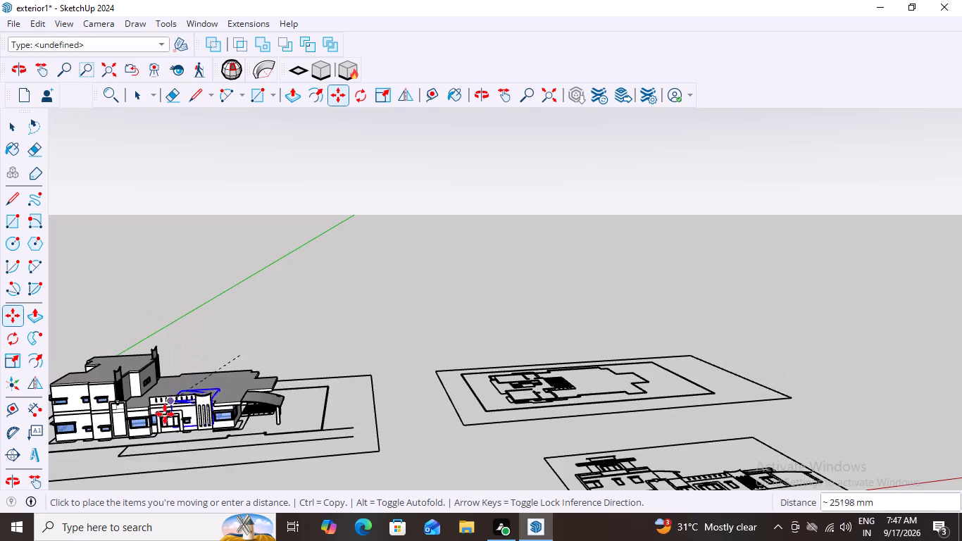
scroll(138, 379, up, 15)
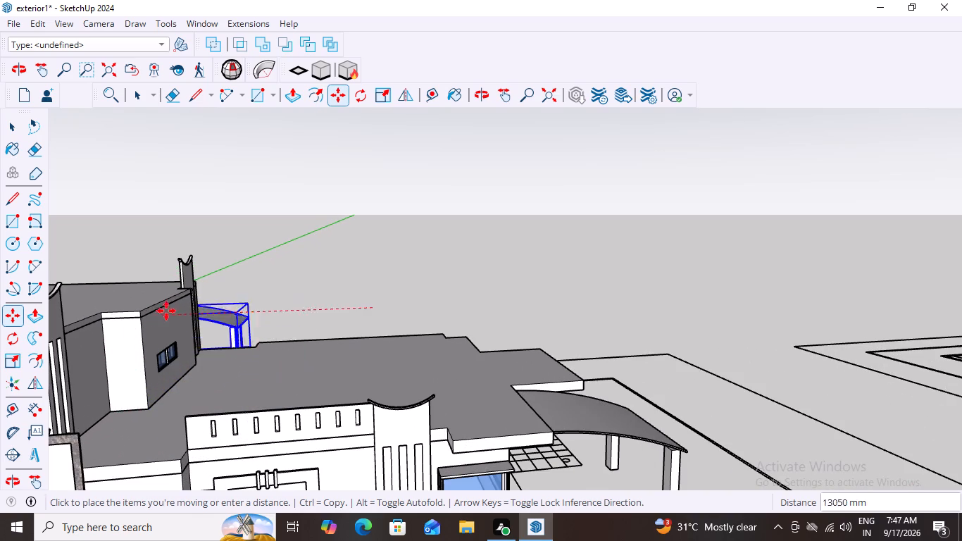
scroll(149, 308, up, 5)
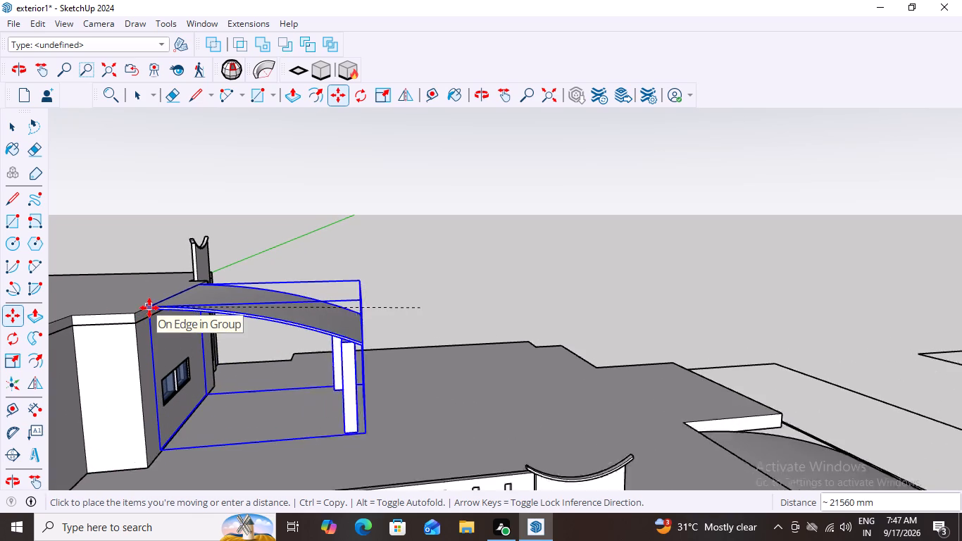
scroll(149, 308, up, 1)
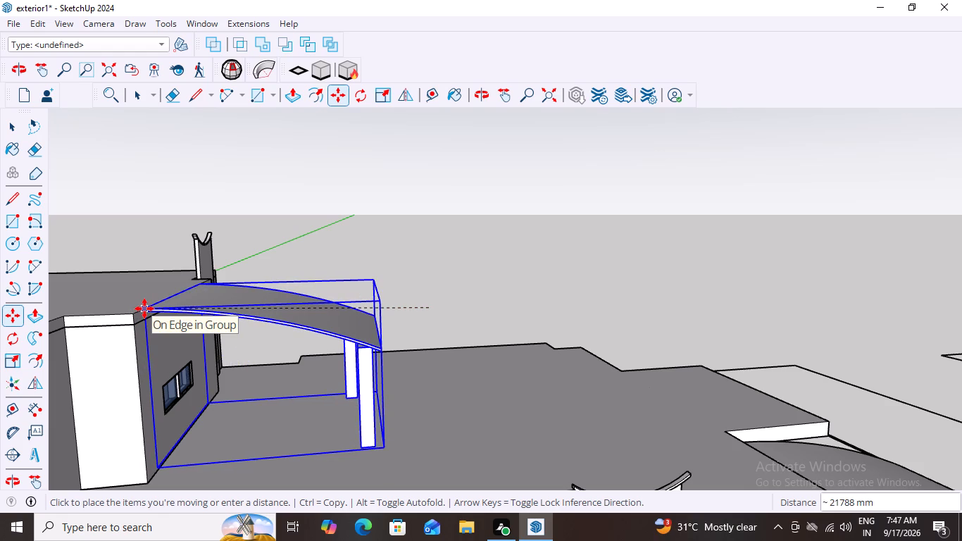
click(144, 306)
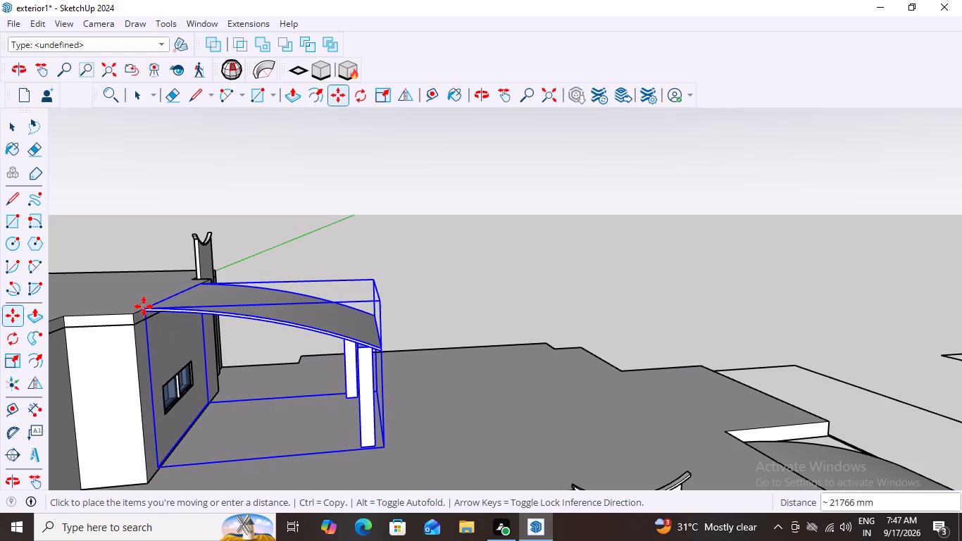
scroll(319, 337, down, 13)
key(Escape)
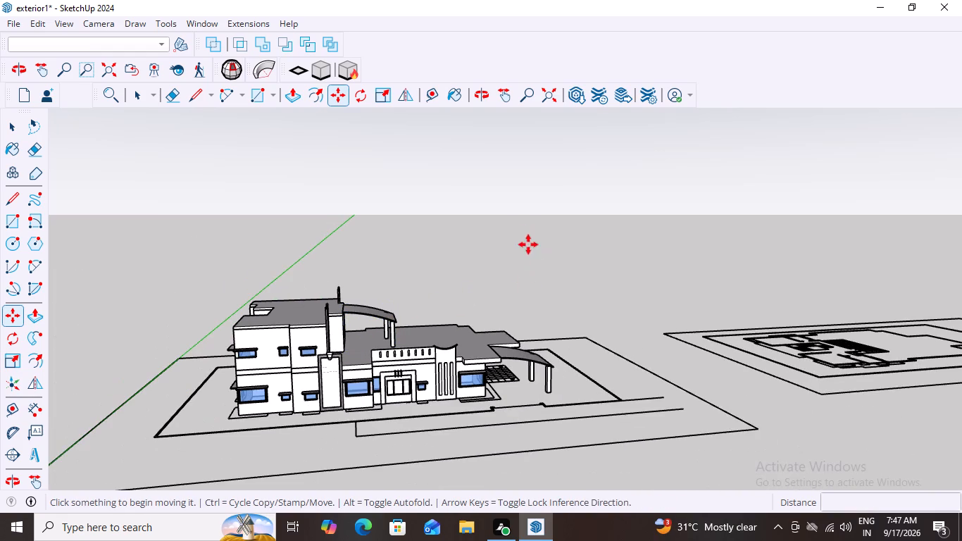
click(567, 190)
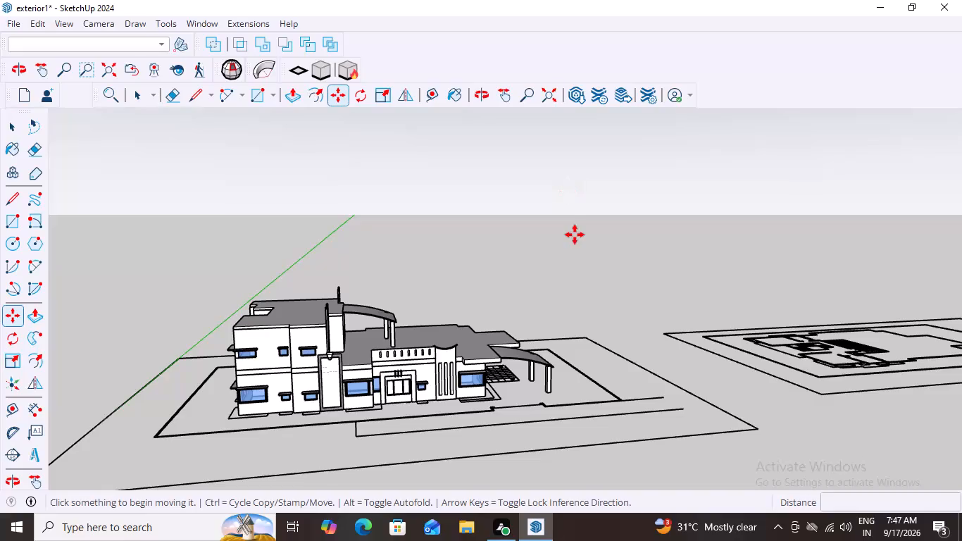
key(space)
drag(580, 235, 519, 251)
key(space)
key(space)
key(space)
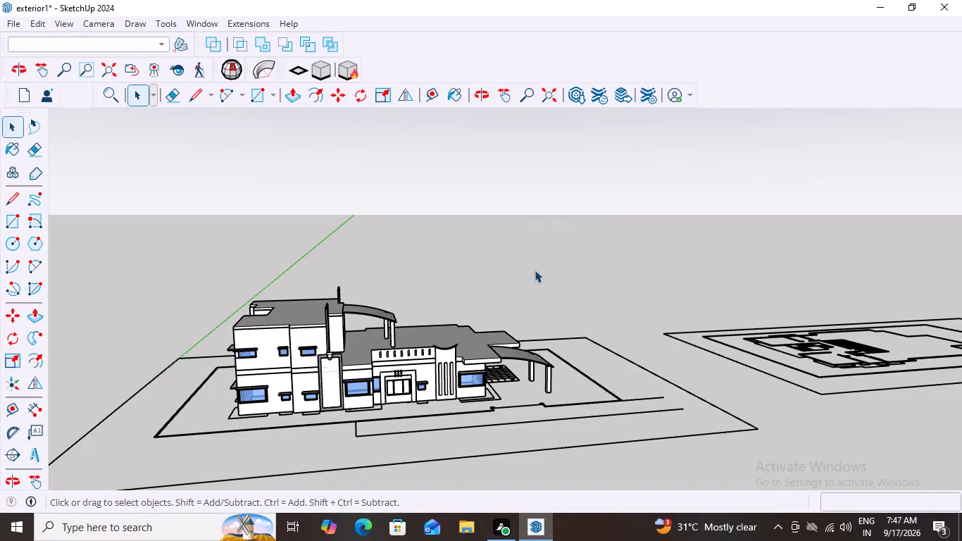
Examine the building from several angles, including the canopy on the upper storey, the slotted panels and the front facade.
middle_drag(599, 299, 517, 290)
scroll(599, 299, down, 1)
scroll(348, 368, up, 5)
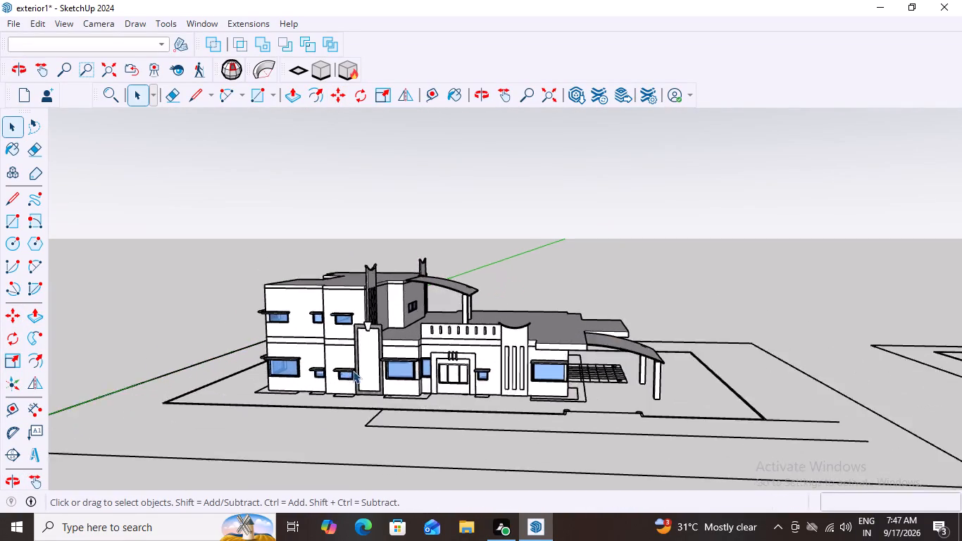
scroll(353, 371, up, 3)
middle_drag(381, 366, 380, 384)
scroll(381, 366, down, 4)
middle_drag(380, 389, 344, 466)
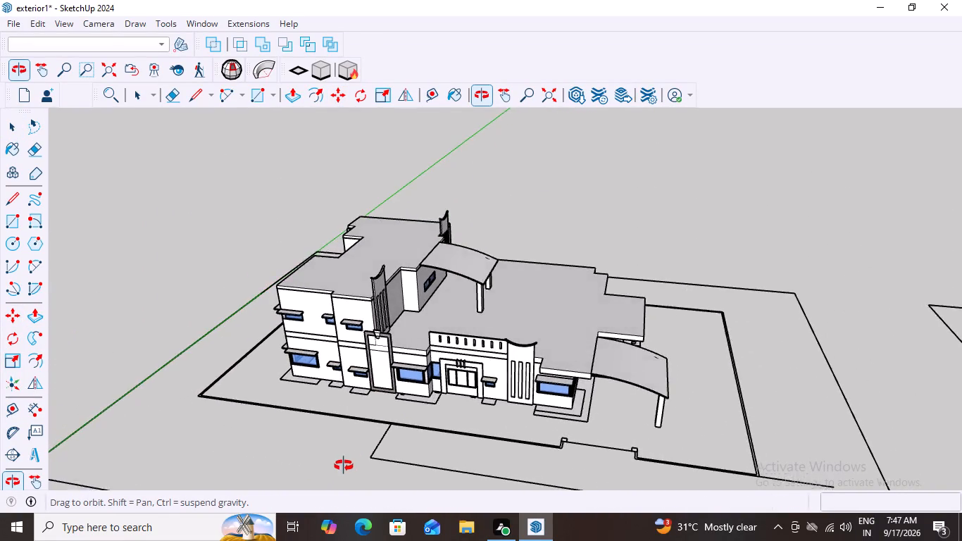
middle_drag(344, 466, 439, 464)
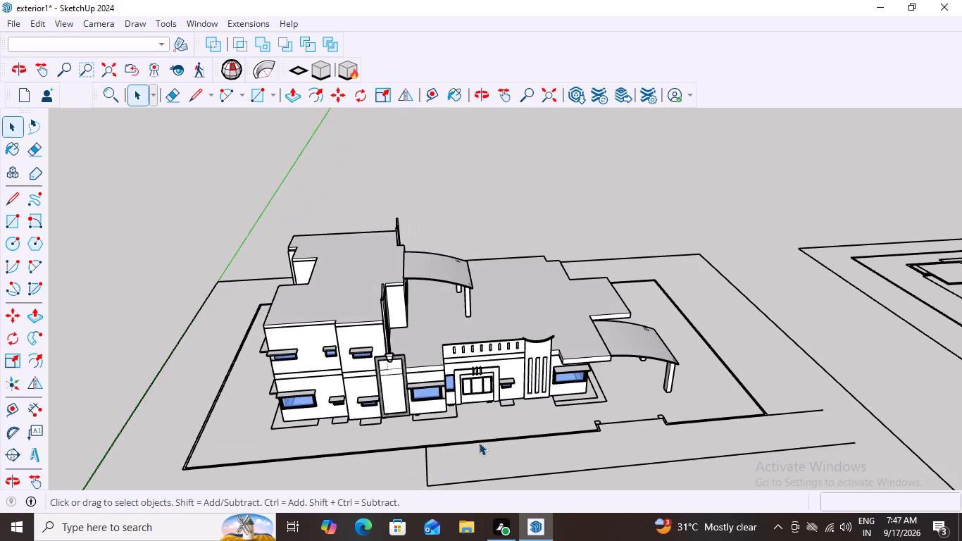
scroll(533, 435, up, 2)
middle_drag(532, 435, 399, 380)
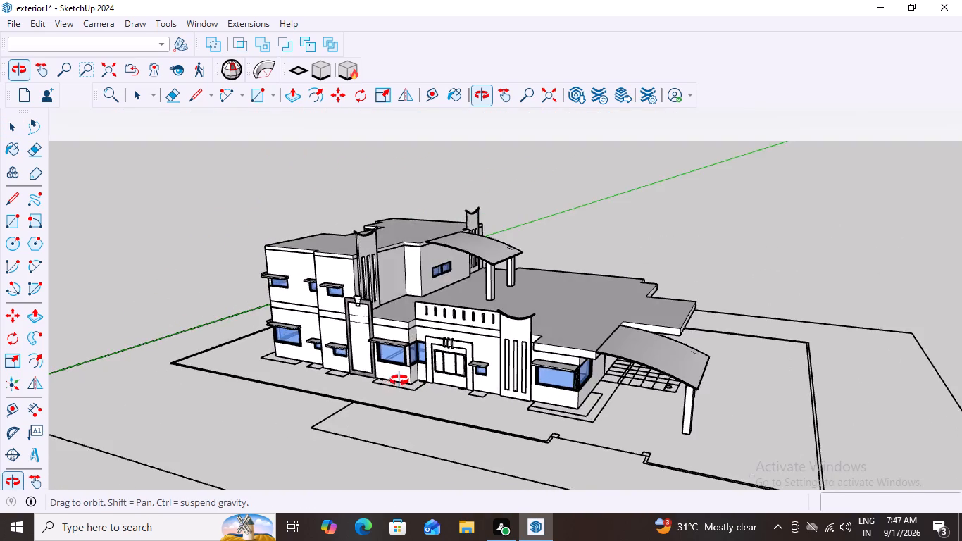
middle_drag(399, 380, 520, 377)
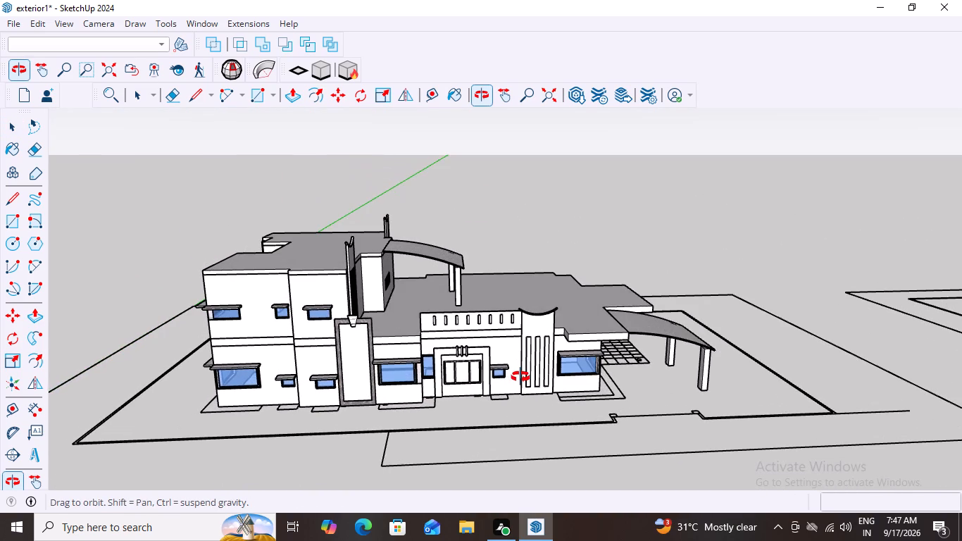
middle_drag(520, 377, 519, 378)
Examine the reference drawings laid out around the model, including the elevation and the small staircase floor plan.
scroll(520, 377, down, 17)
scroll(692, 464, up, 2)
scroll(794, 459, up, 1)
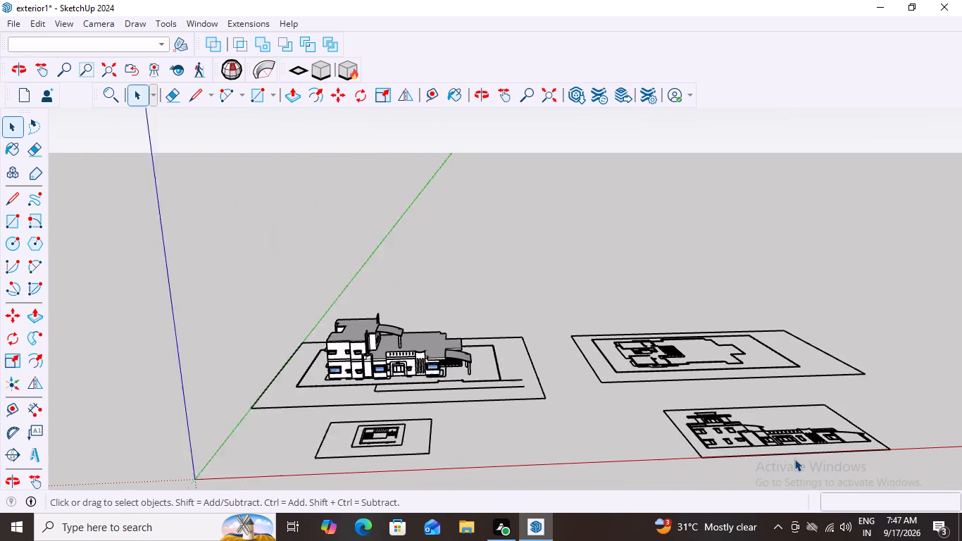
scroll(794, 459, up, 5)
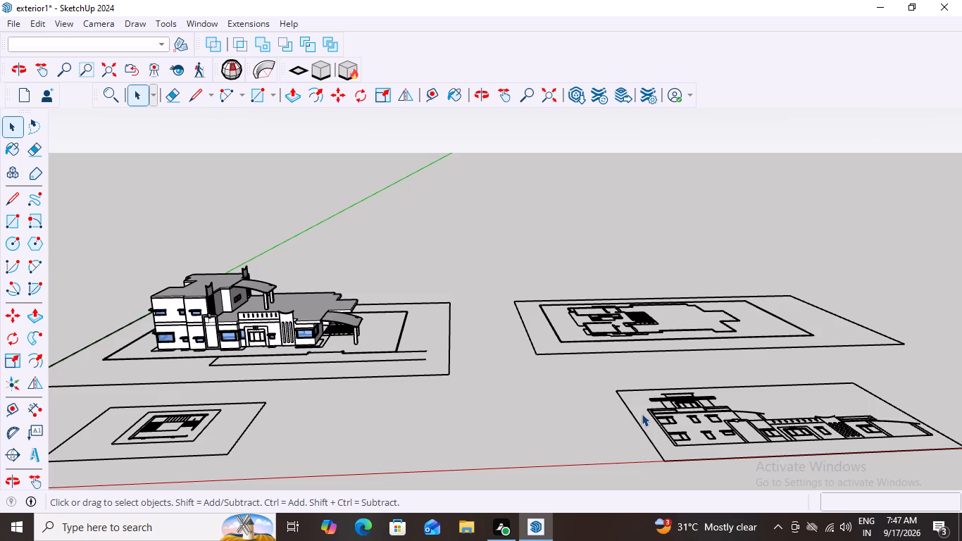
middle_drag(617, 407, 604, 462)
scroll(615, 425, down, 4)
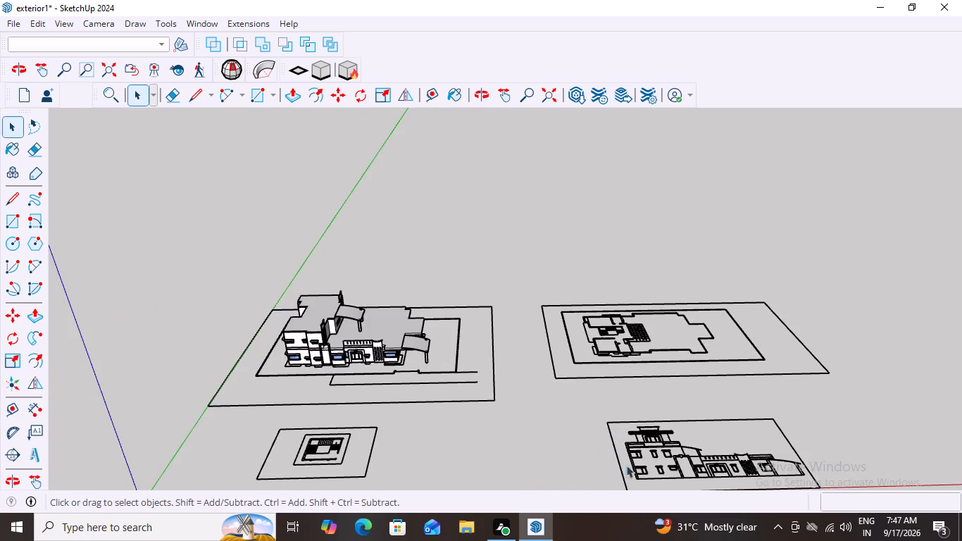
scroll(687, 463, up, 18)
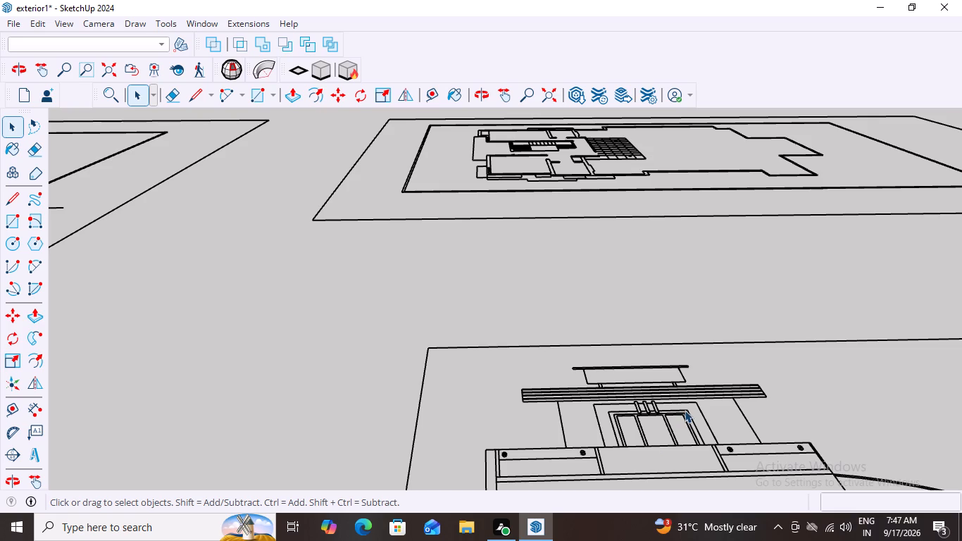
scroll(697, 397, down, 20)
scroll(697, 397, down, 2)
scroll(425, 423, up, 5)
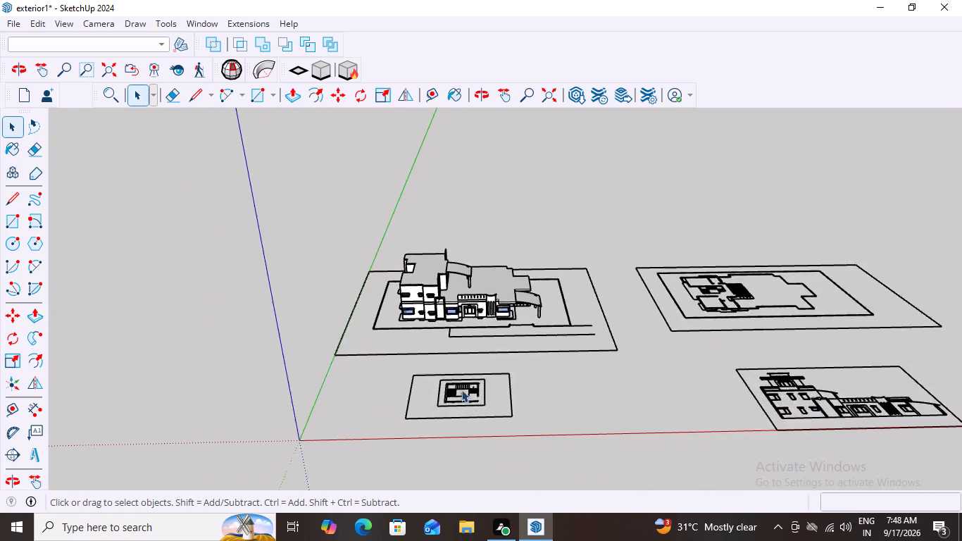
scroll(461, 390, up, 18)
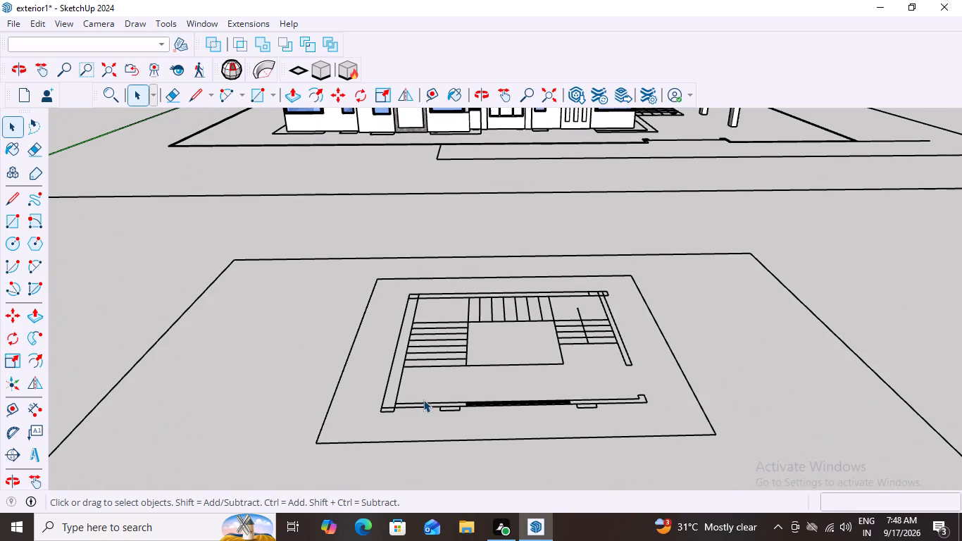
middle_drag(433, 382, 428, 418)
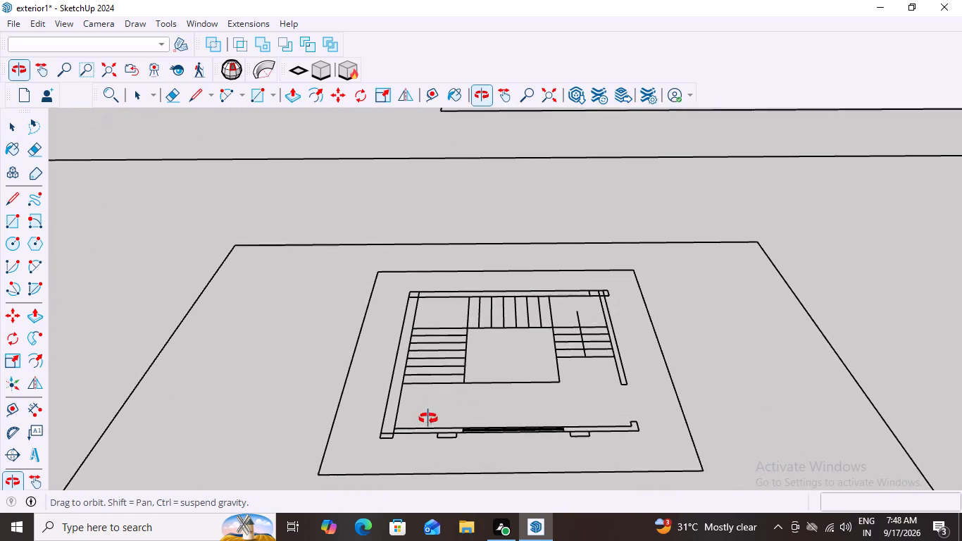
middle_drag(428, 418, 429, 425)
scroll(432, 421, down, 4)
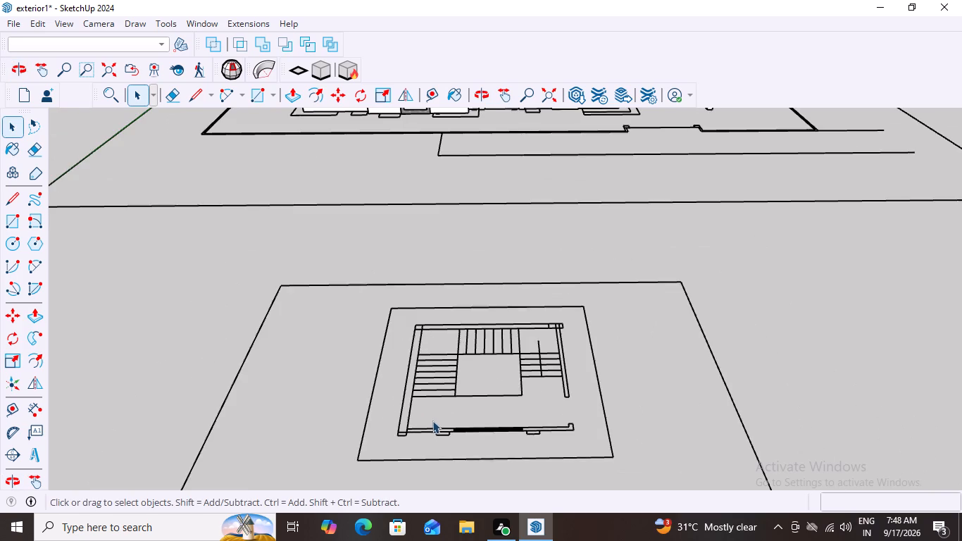
Draw a rectangle about 4686 by 4534 mm over the outer wall outline of the small staircase floor plan.
scroll(411, 444, up, 7)
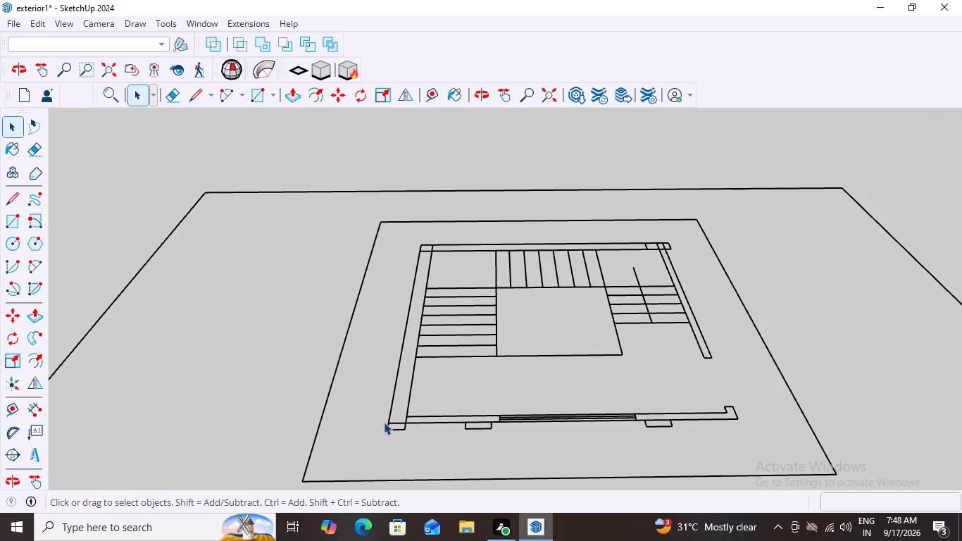
key(r)
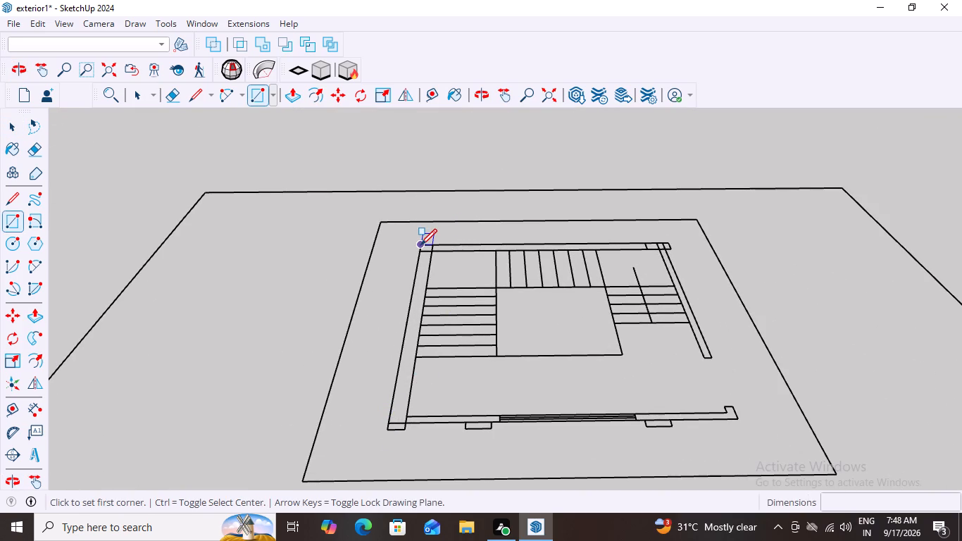
click(420, 245)
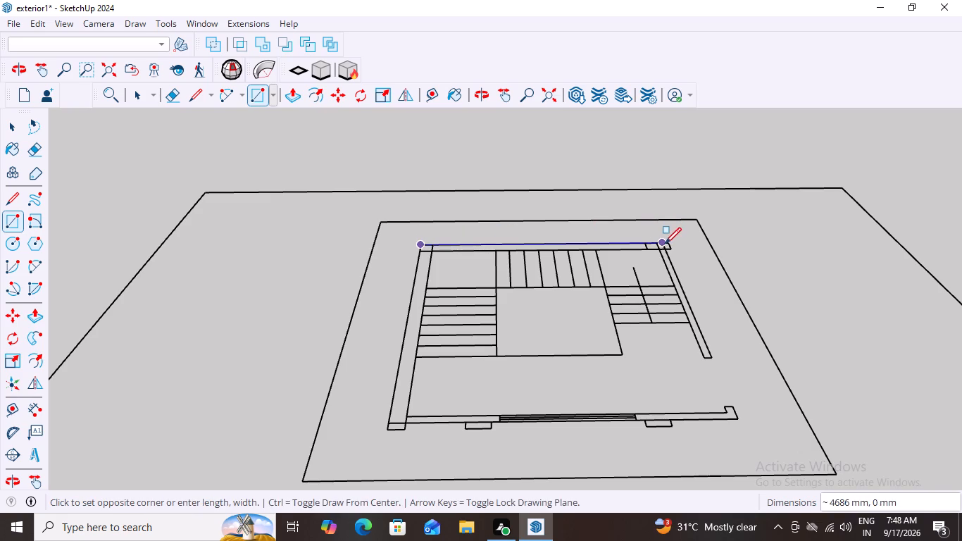
click(664, 244)
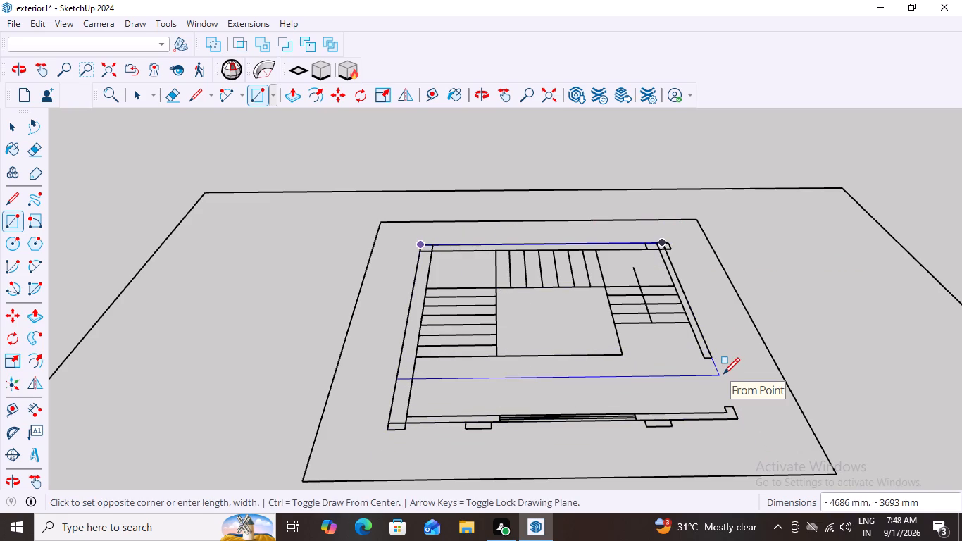
key(Escape)
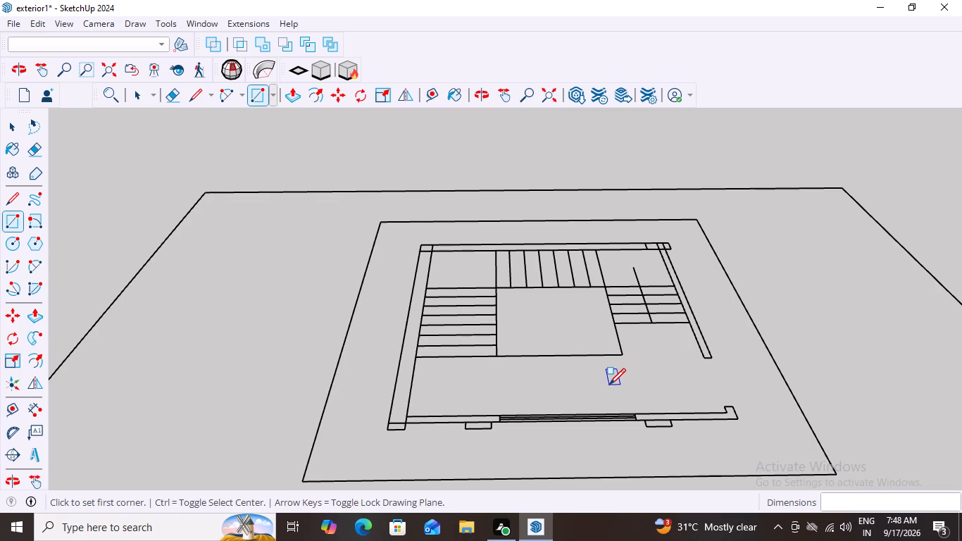
click(421, 247)
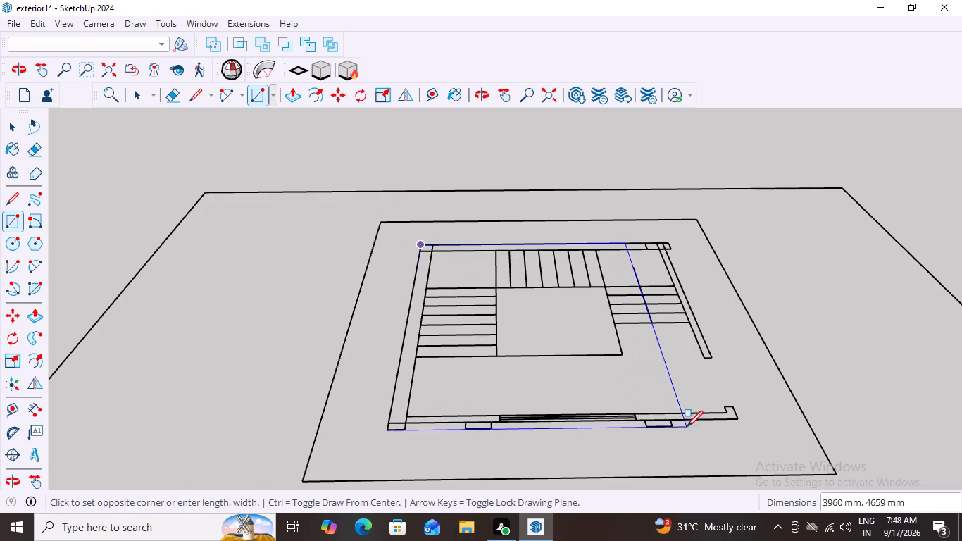
click(736, 416)
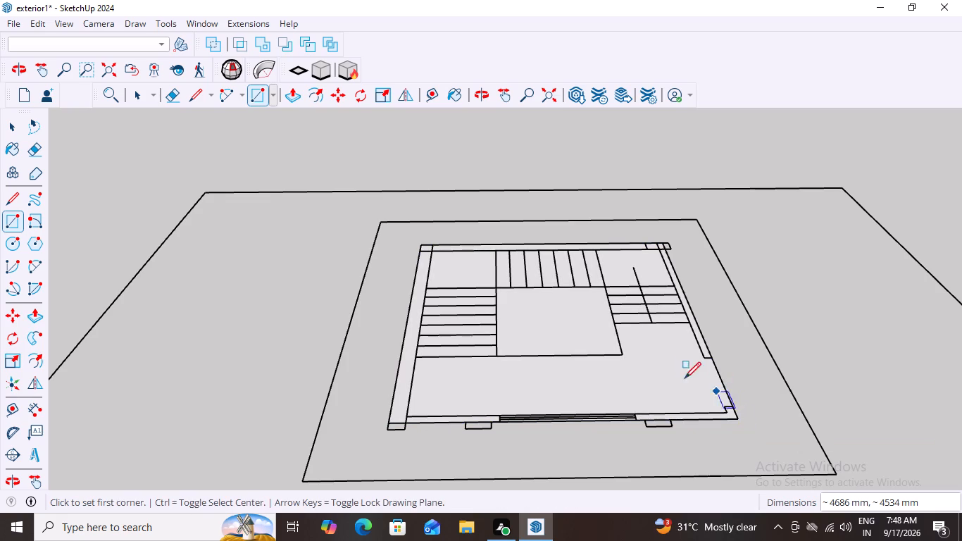
Offset the staircase rectangle's outline inward by about 229 mm to the plan's inner wall line.
key(space)
double_click(605, 366)
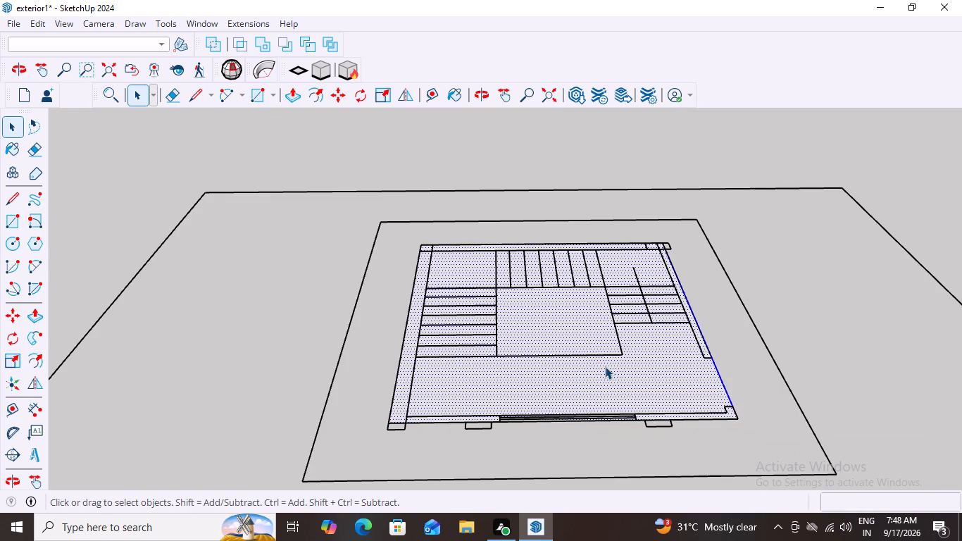
key(f)
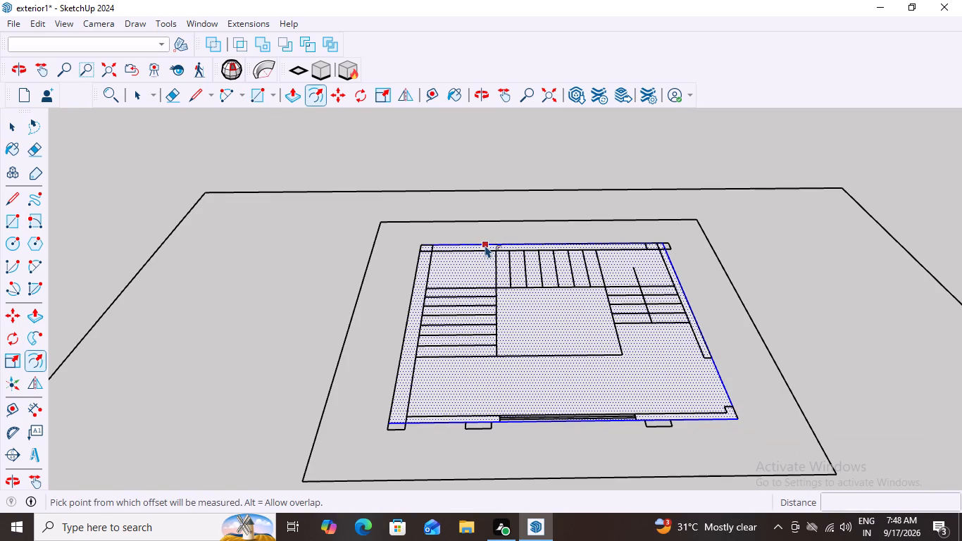
click(485, 242)
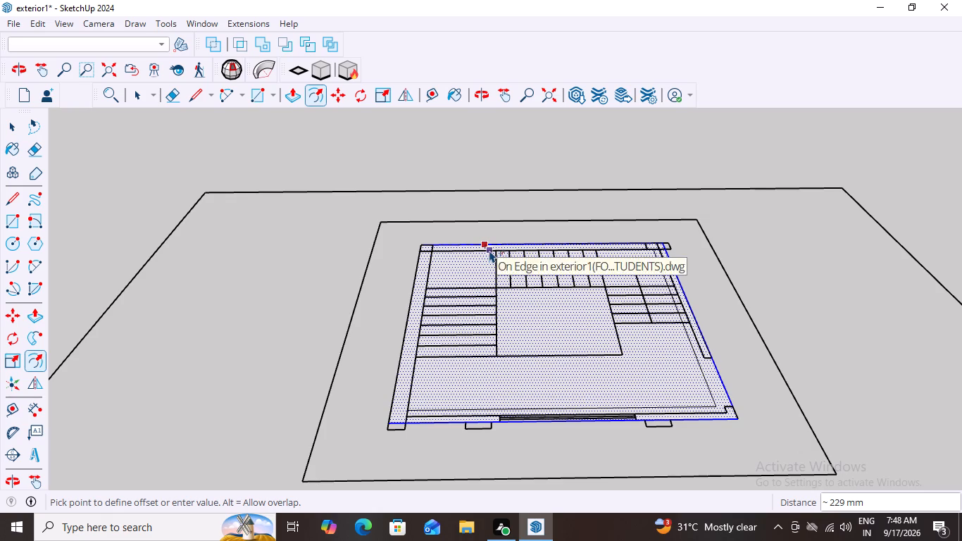
click(489, 250)
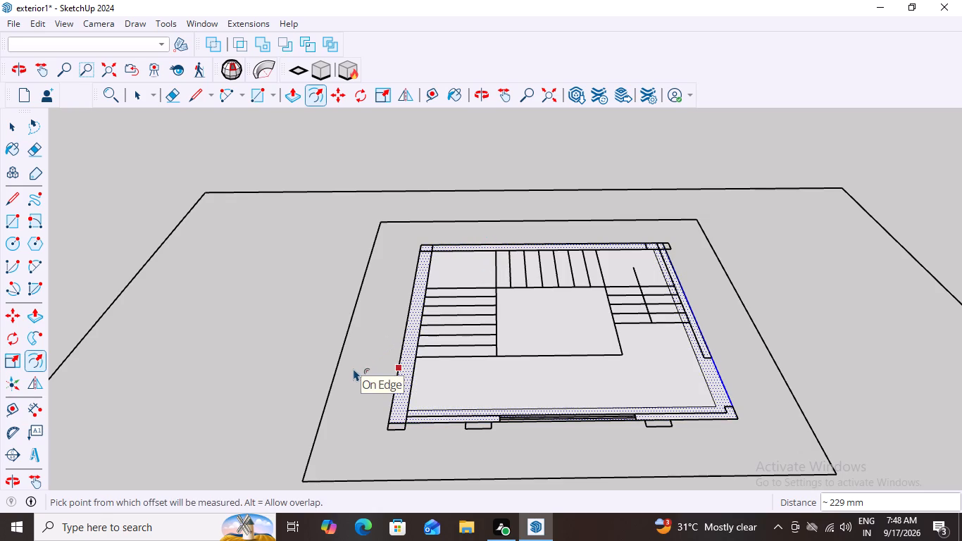
key(space)
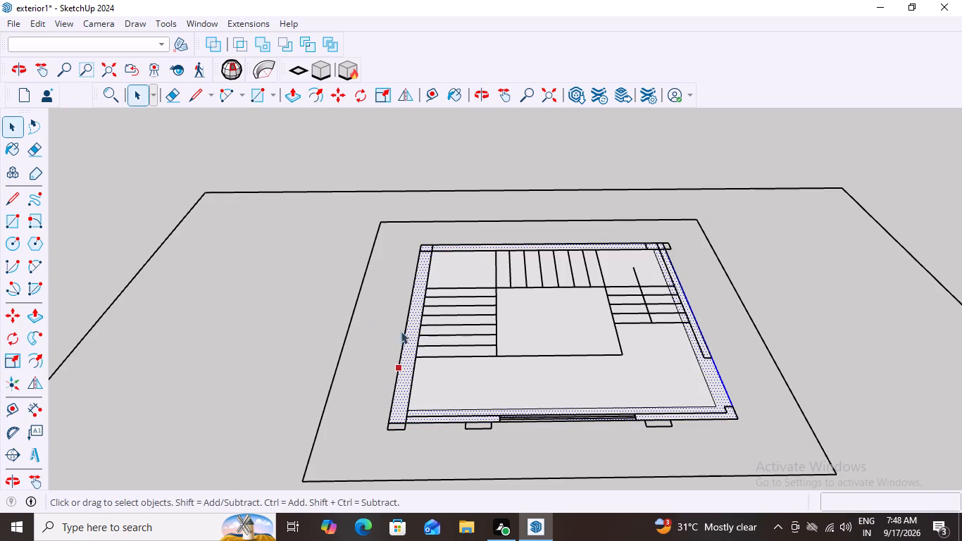
Cut away the inner face of the staircase rectangle, leaving only the wall strip.
click(477, 371)
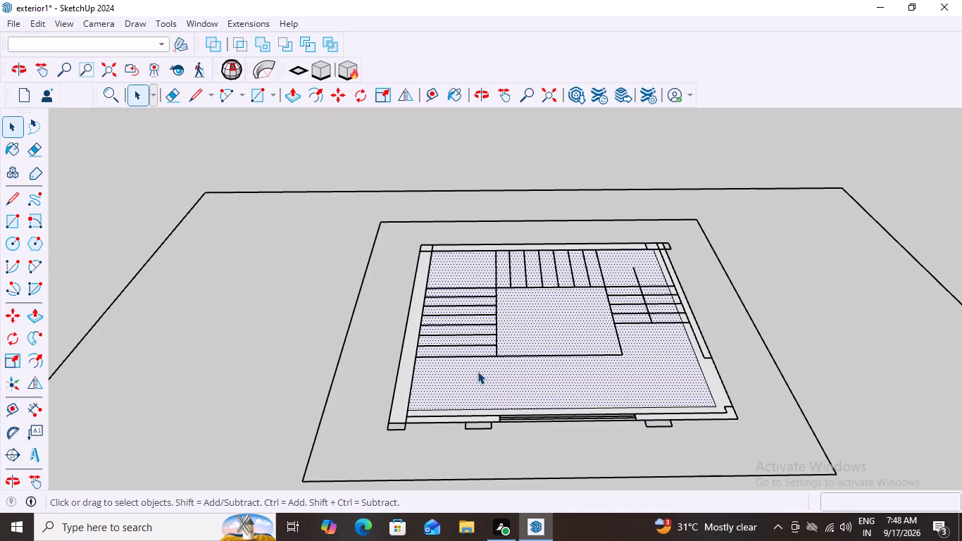
key(ctrl+x)
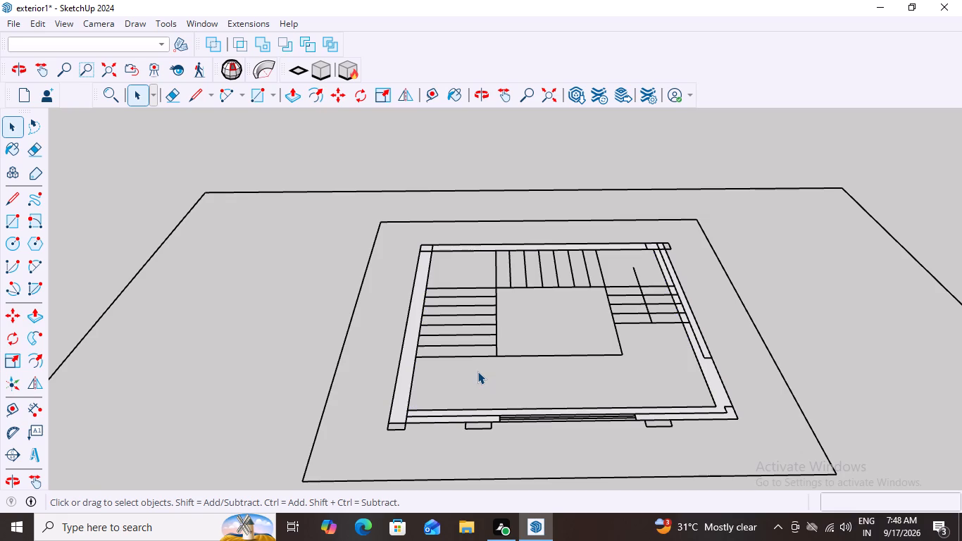
Push/Pull the staircase wall strip up to a height of 10'.
scroll(477, 371, down, 3)
scroll(592, 455, up, 5)
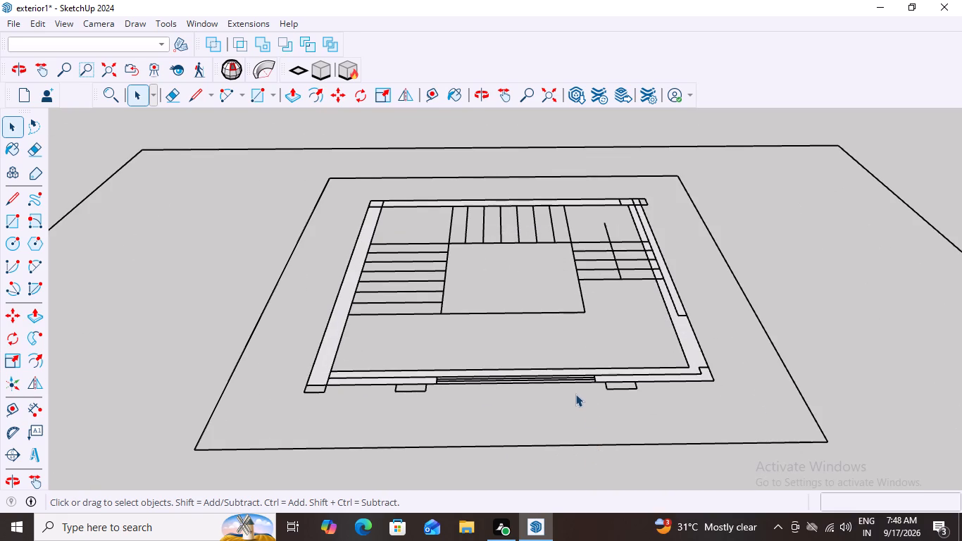
scroll(574, 397, down, 5)
scroll(582, 436, up, 1)
key(p)
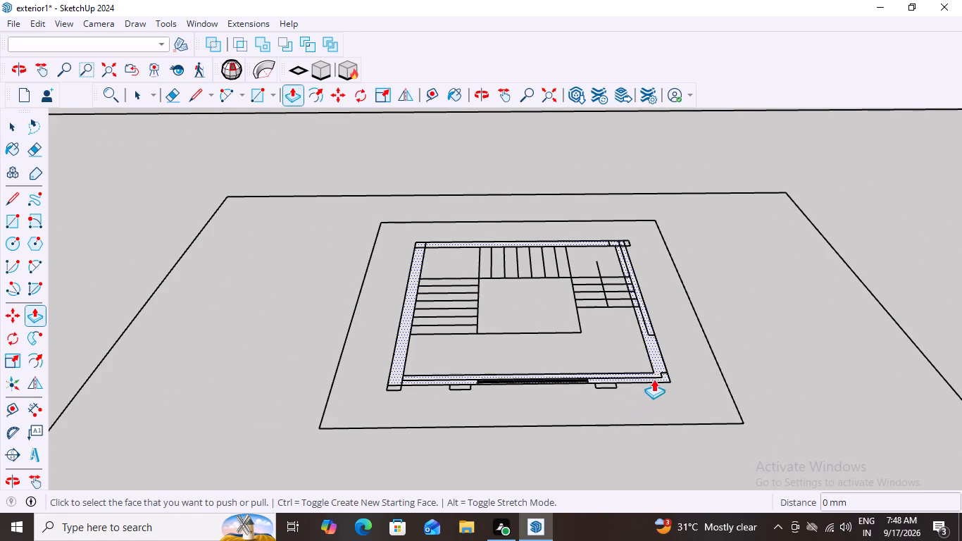
click(656, 373)
scroll(649, 291, down, 5)
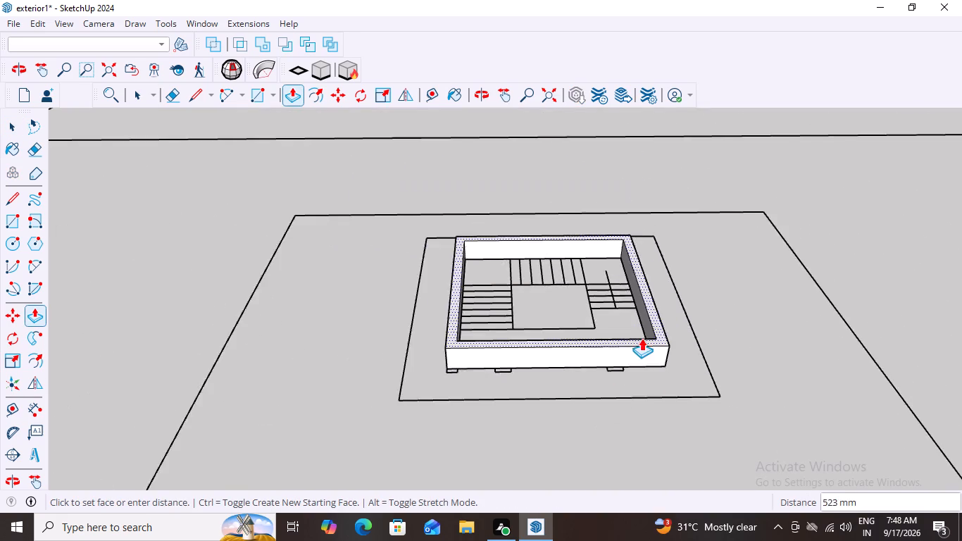
scroll(642, 338, down, 14)
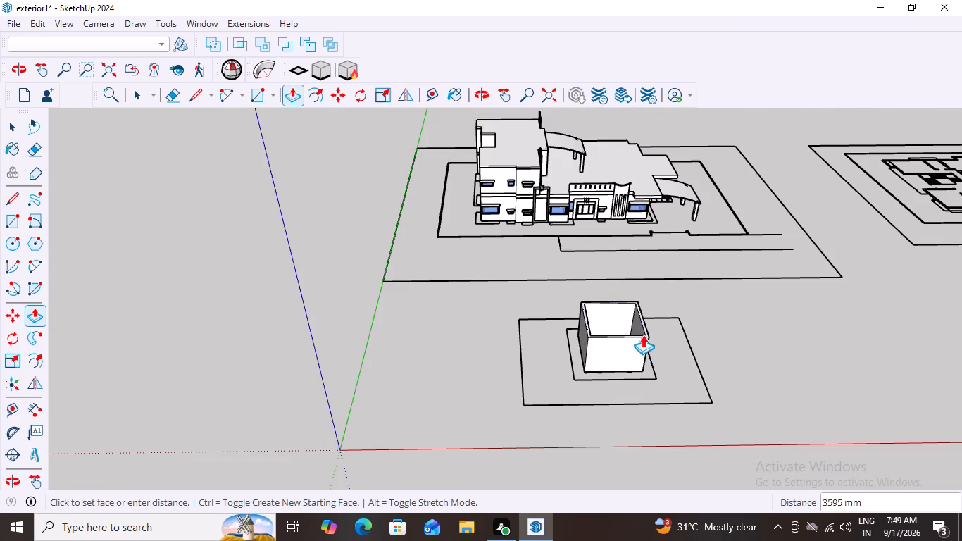
text(10')
key(Return)
Select all the connected faces and edges of the extruded staircase walls and make them a group.
scroll(617, 411, down, 6)
scroll(629, 410, up, 2)
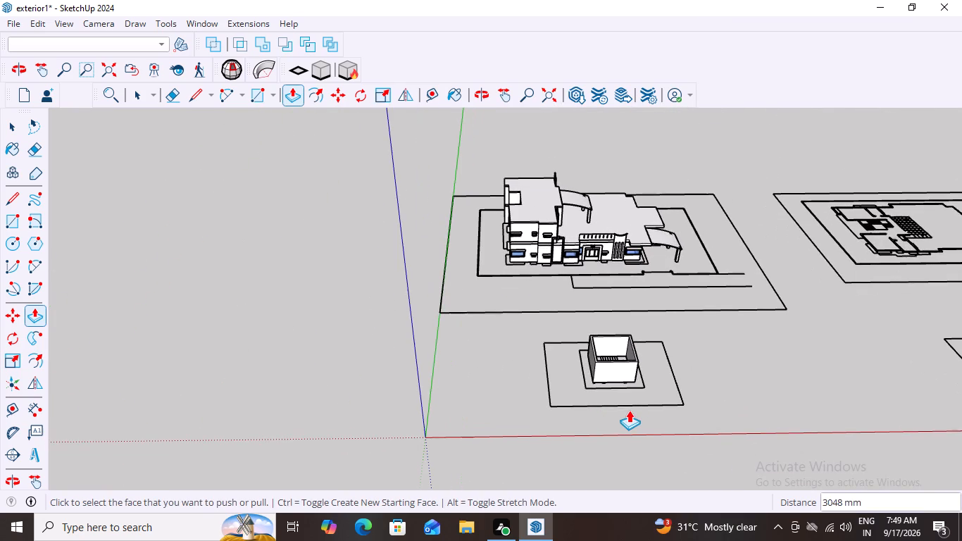
key(space)
middle_drag(678, 401, 651, 368)
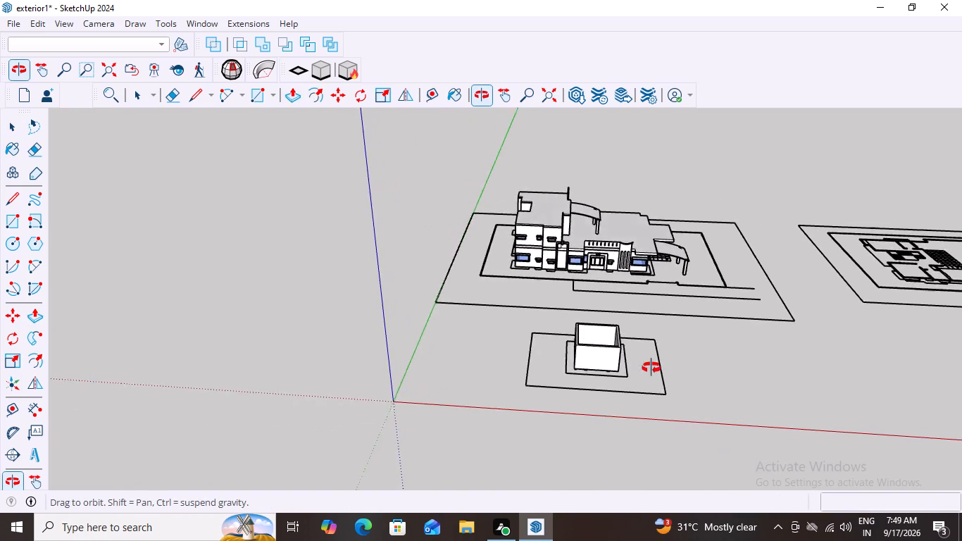
middle_drag(651, 368, 682, 368)
scroll(602, 380, up, 4)
triple_click(647, 335)
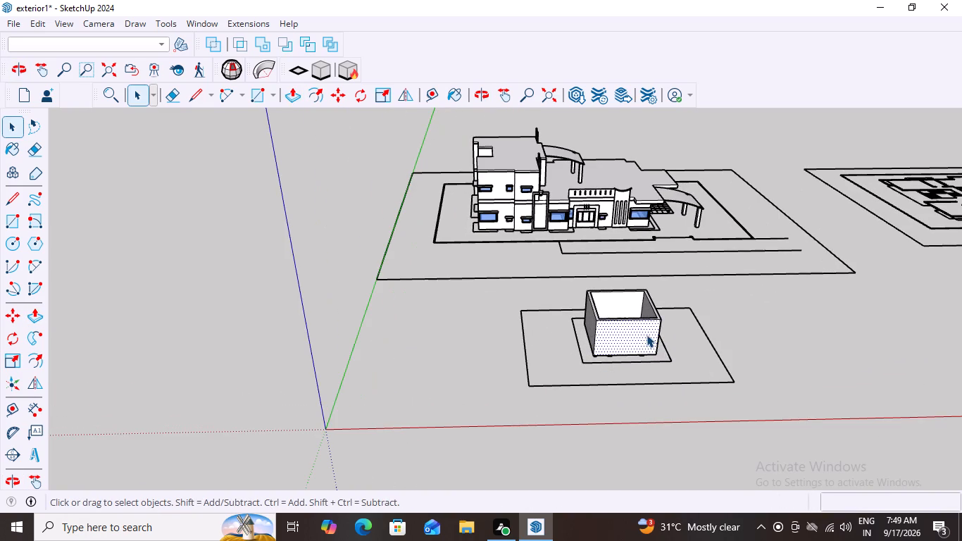
triple_click(646, 335)
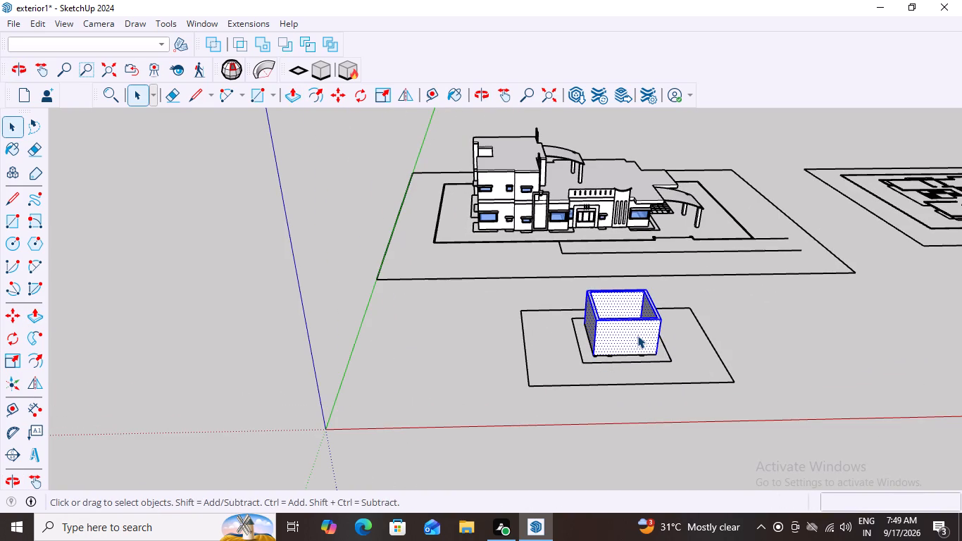
right_click(635, 335)
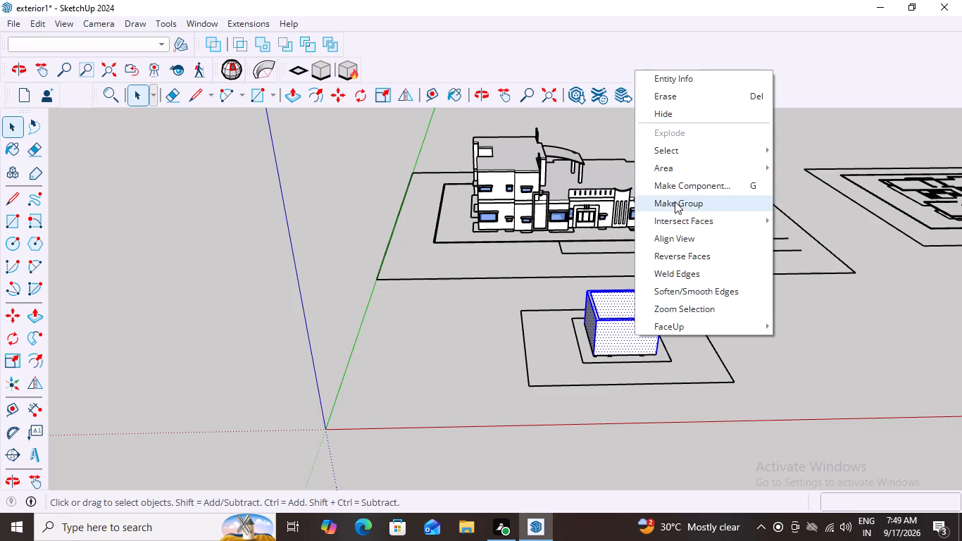
click(675, 201)
Move the staircase wall group about 30966 mm by its bottom front corner onto the upper-storey roof beside the curved canopy, then deselect it.
scroll(642, 380, up, 5)
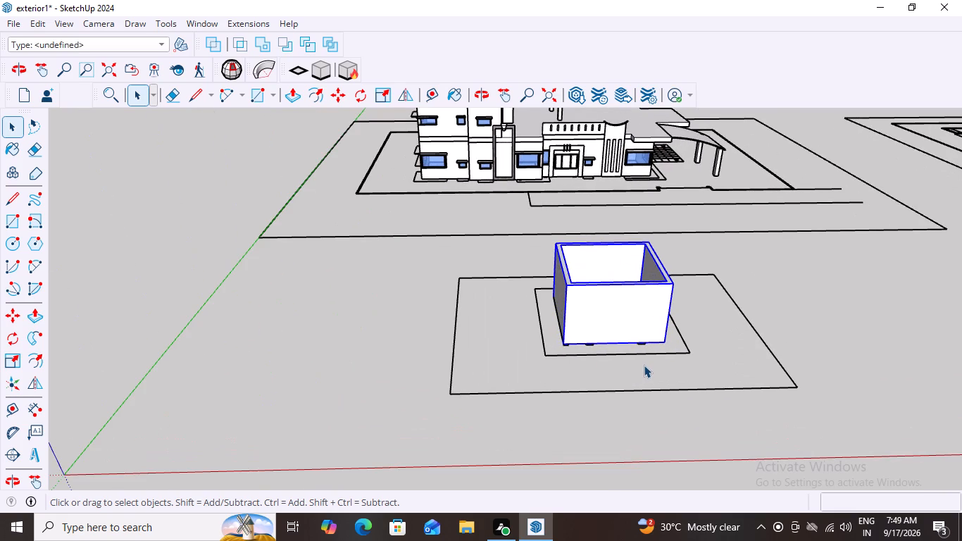
key(m)
click(667, 341)
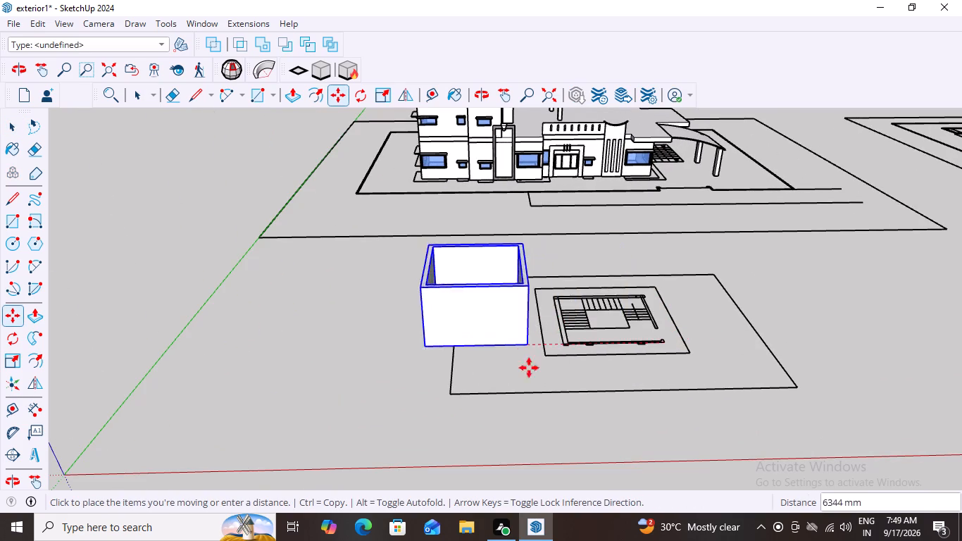
scroll(530, 371, down, 13)
scroll(489, 226, up, 5)
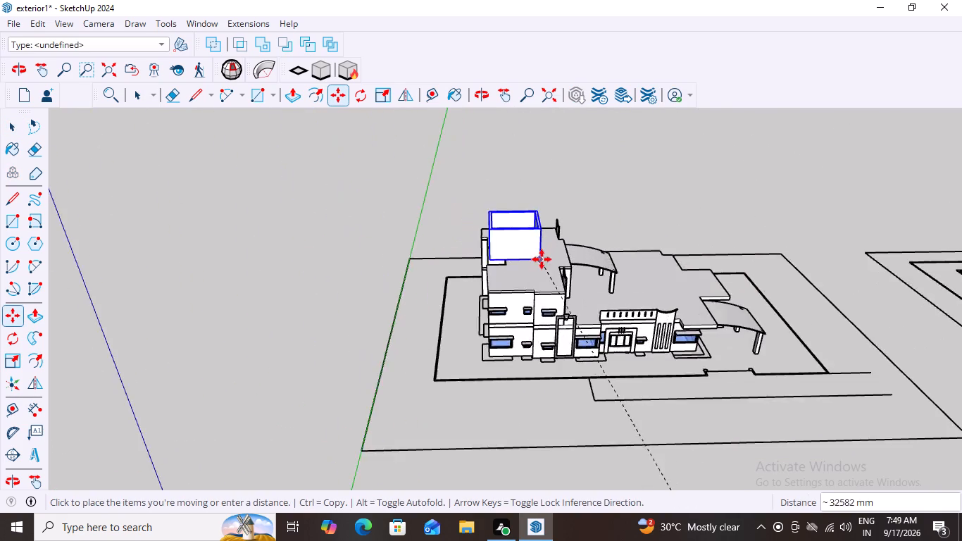
scroll(542, 259, up, 8)
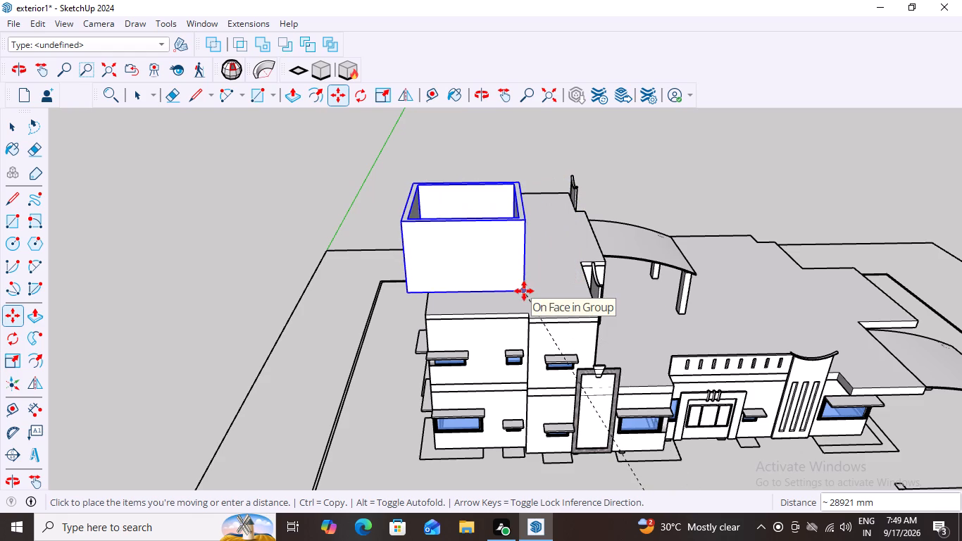
scroll(524, 291, down, 2)
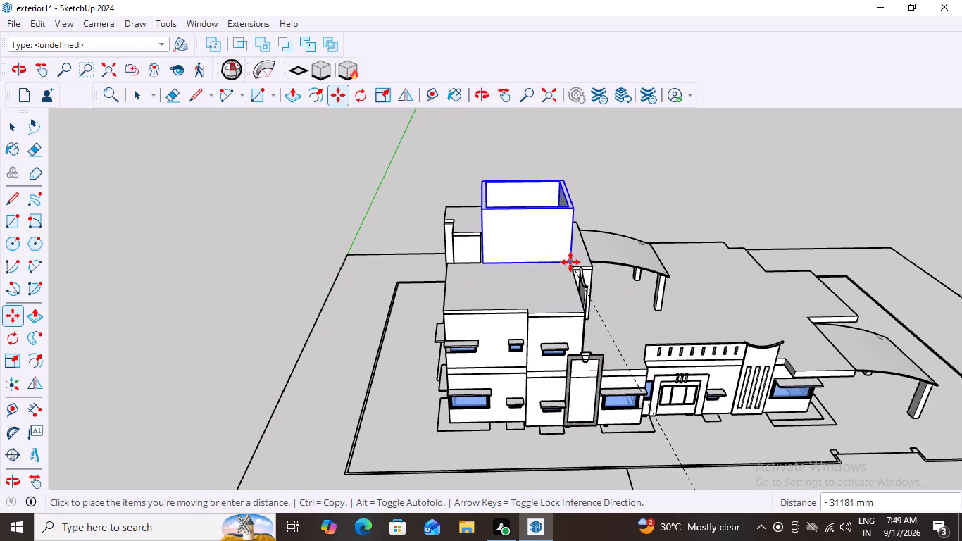
middle_drag(570, 262, 627, 307)
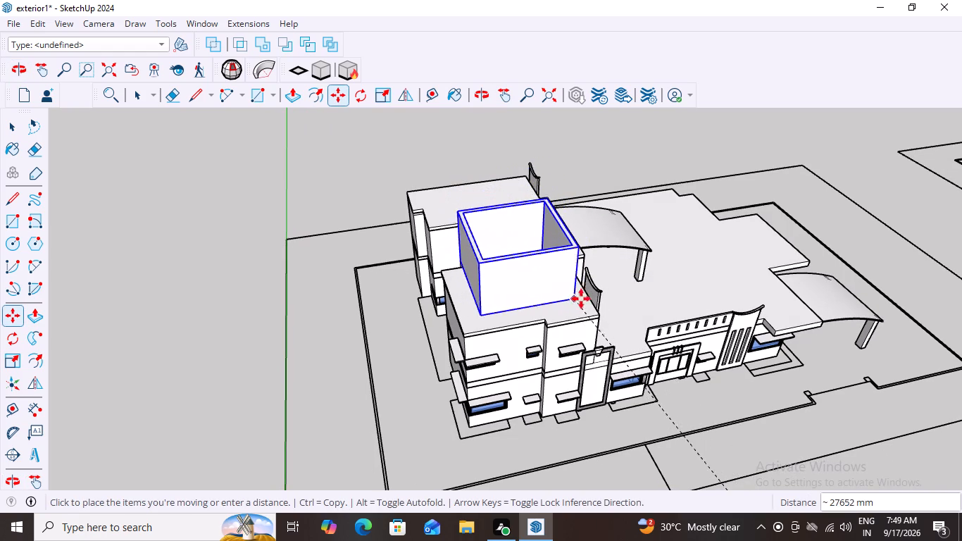
scroll(582, 303, down, 9)
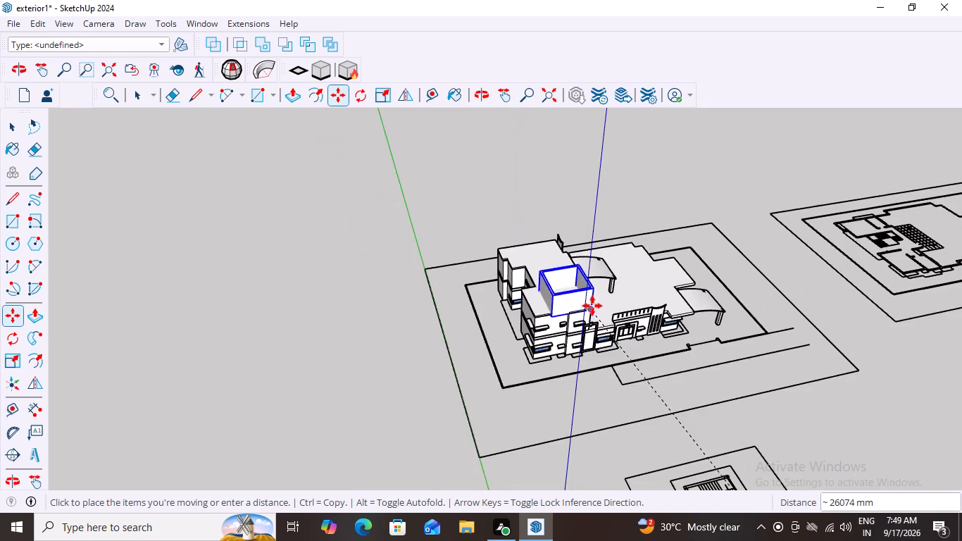
scroll(585, 271, up, 13)
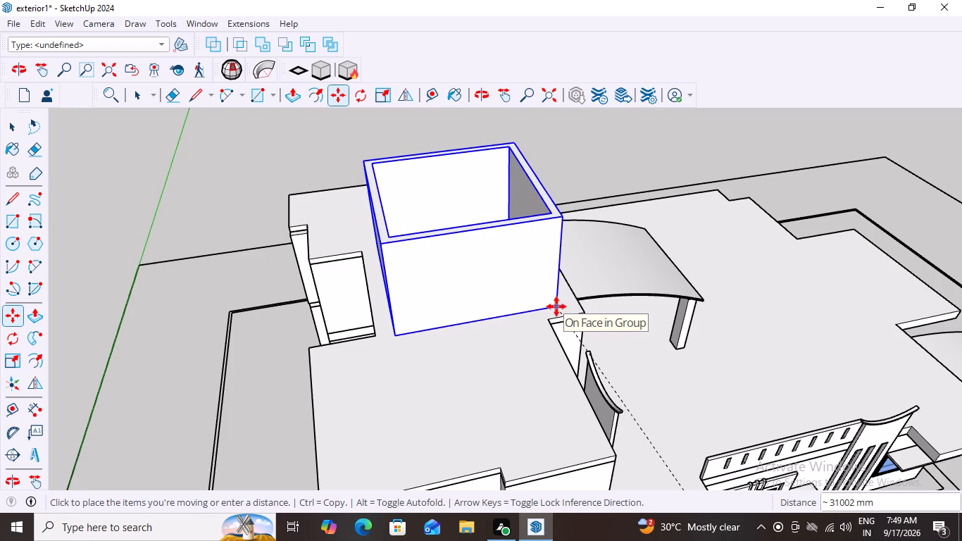
click(557, 307)
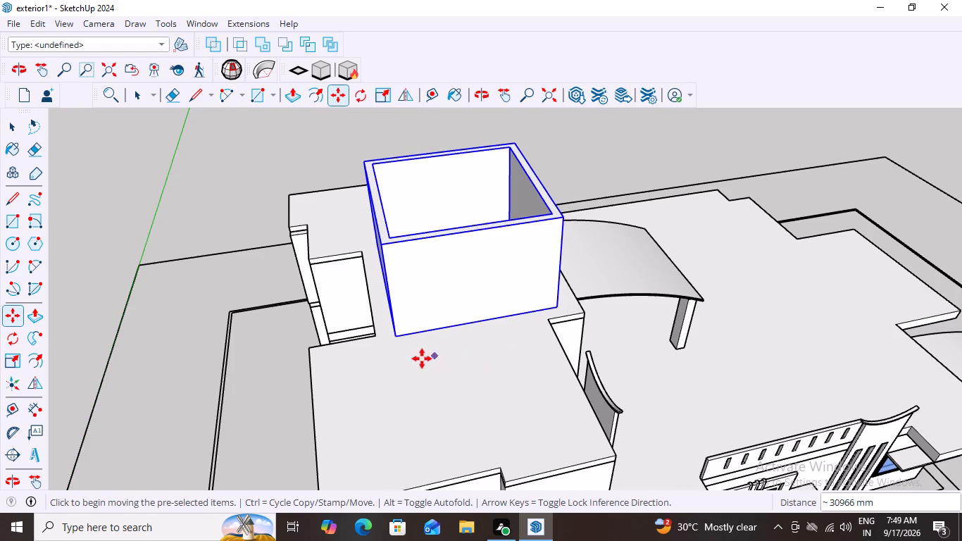
key(Escape)
key(space)
click(331, 149)
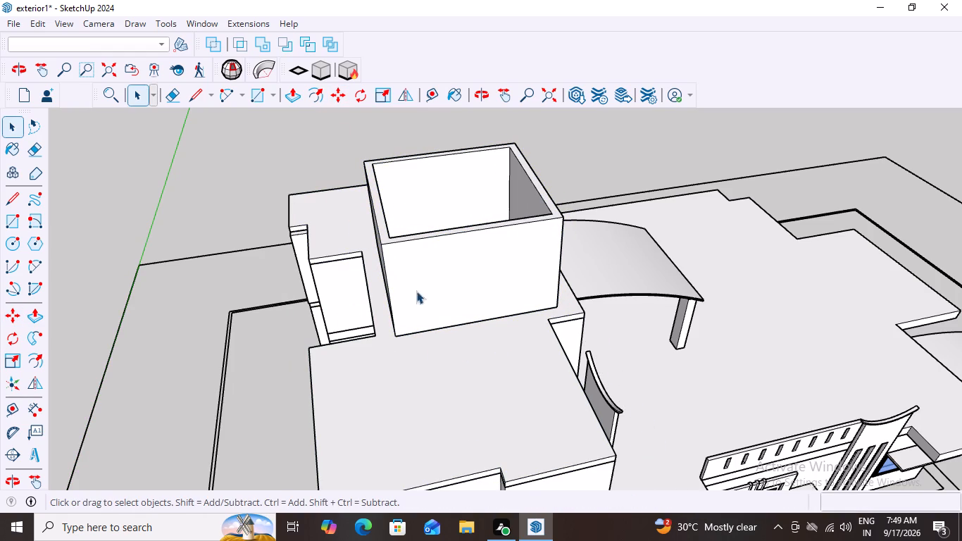
middle_drag(493, 342, 428, 232)
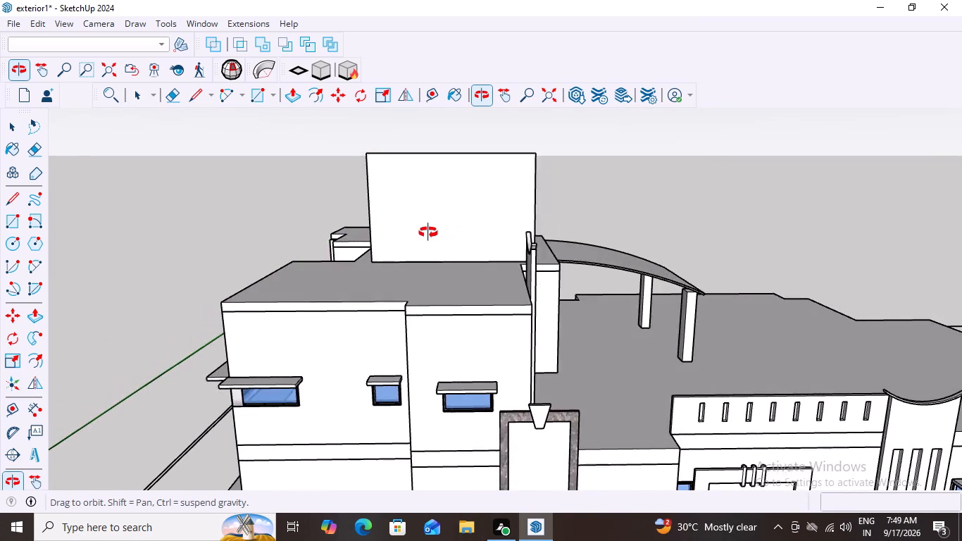
Examine the placed staircase room on the model and compare it with the top of the front elevation drawing.
middle_drag(428, 232, 416, 229)
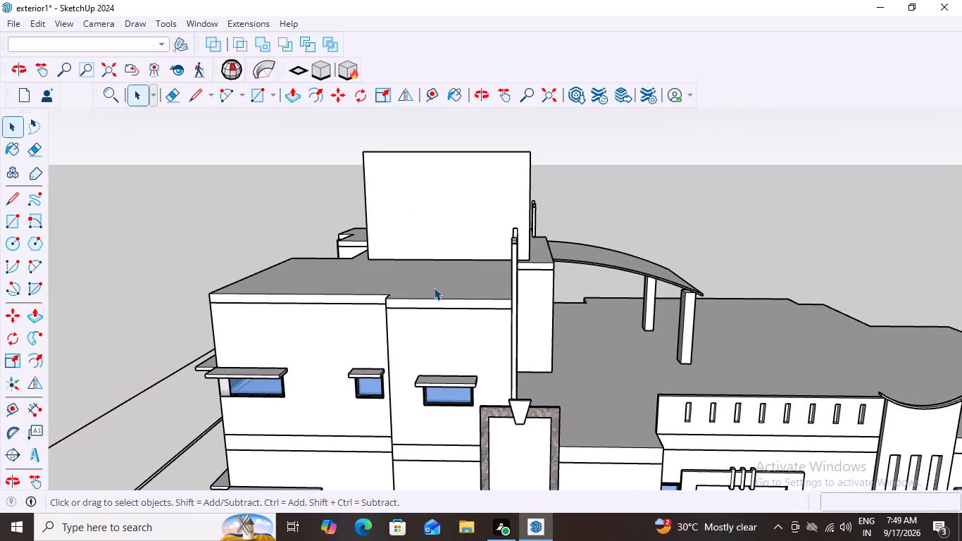
scroll(434, 287, down, 5)
middle_drag(518, 308, 389, 303)
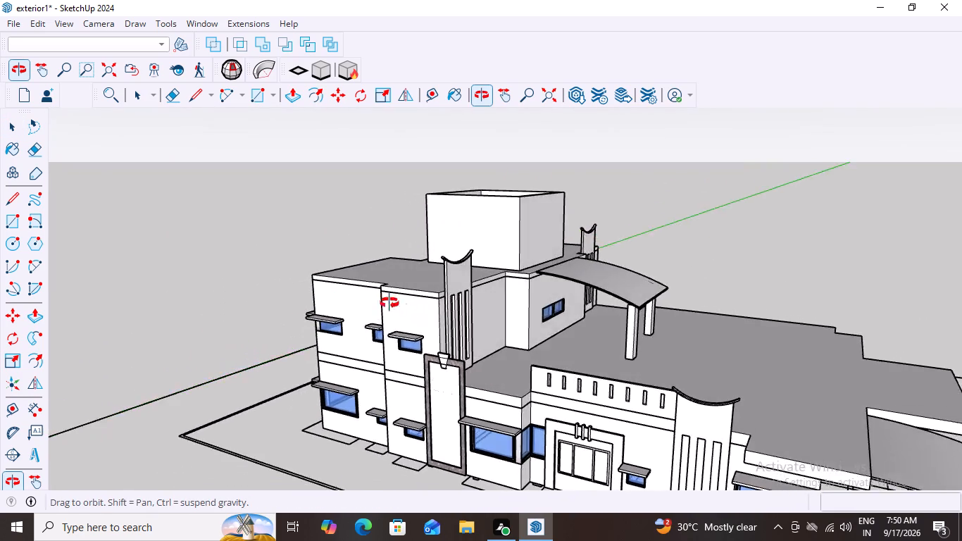
middle_drag(389, 303, 539, 273)
scroll(536, 268, down, 9)
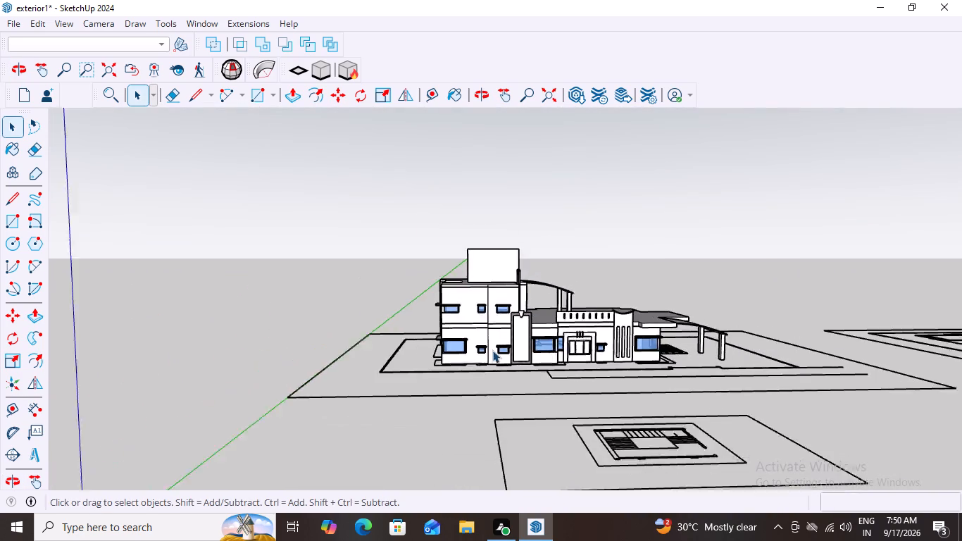
scroll(492, 350, down, 2)
scroll(846, 385, up, 4)
scroll(509, 192, down, 4)
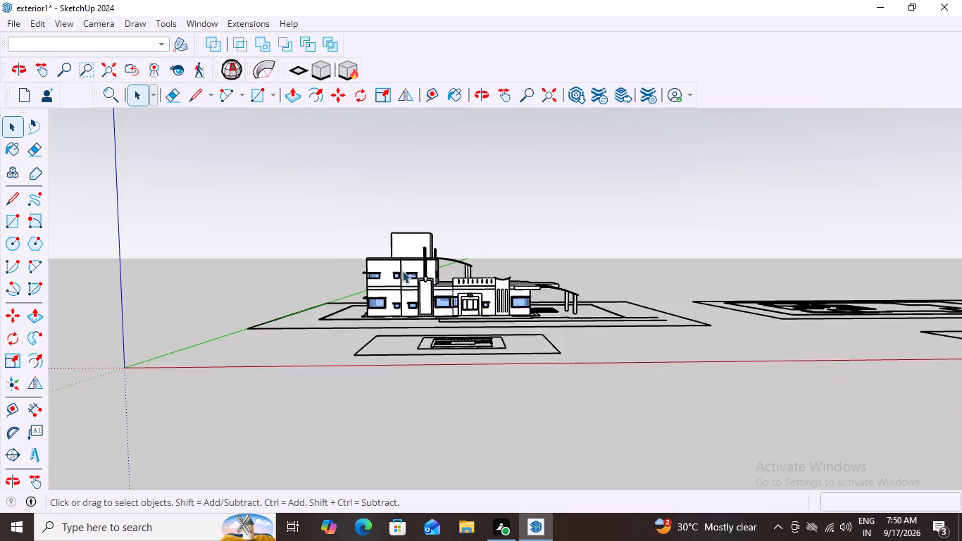
scroll(402, 270, down, 8)
scroll(779, 283, up, 12)
middle_drag(672, 383, 654, 483)
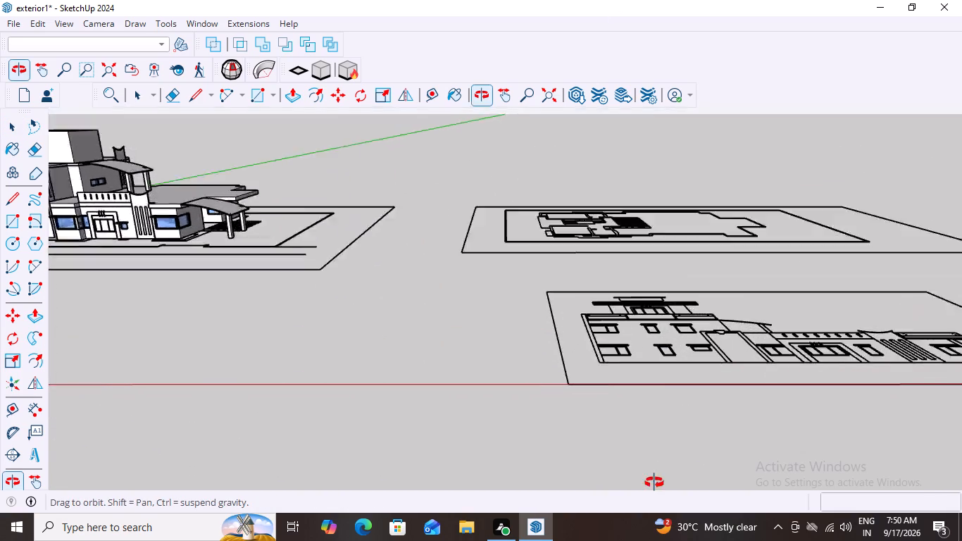
middle_drag(654, 483, 663, 521)
scroll(661, 522, up, 1)
middle_drag(663, 238, 676, 373)
scroll(656, 437, up, 4)
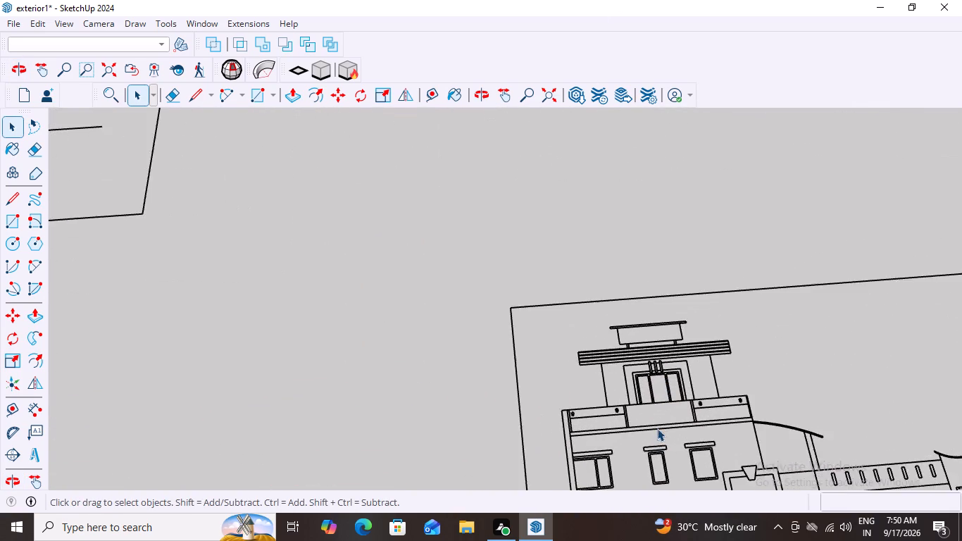
scroll(657, 428, up, 7)
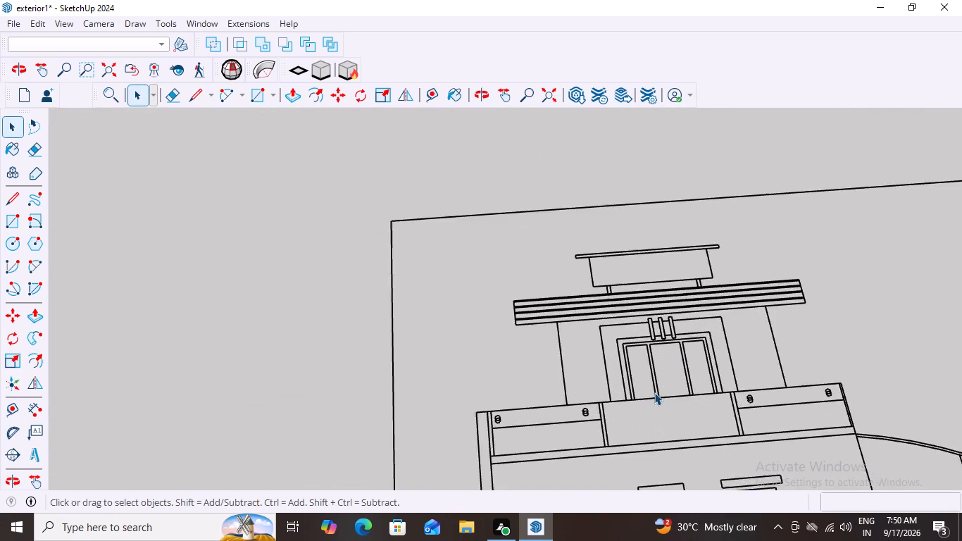
scroll(654, 392, up, 2)
scroll(663, 360, down, 20)
scroll(663, 360, down, 3)
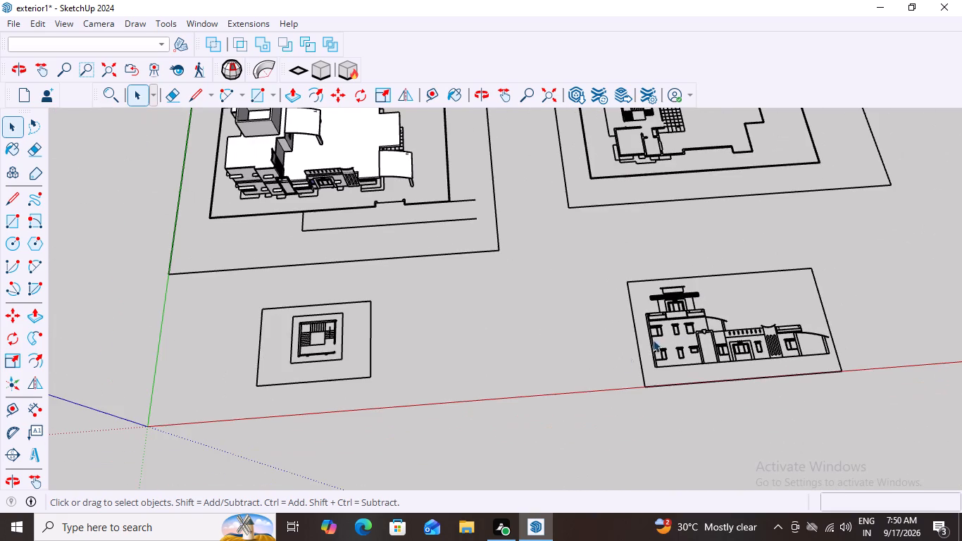
scroll(319, 175, up, 7)
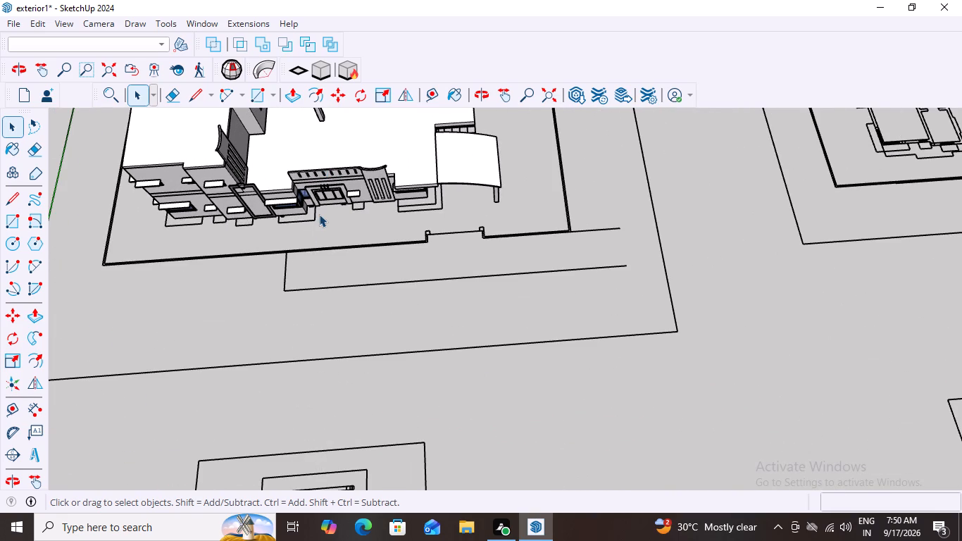
scroll(332, 180, up, 1)
middle_drag(332, 180, 389, 41)
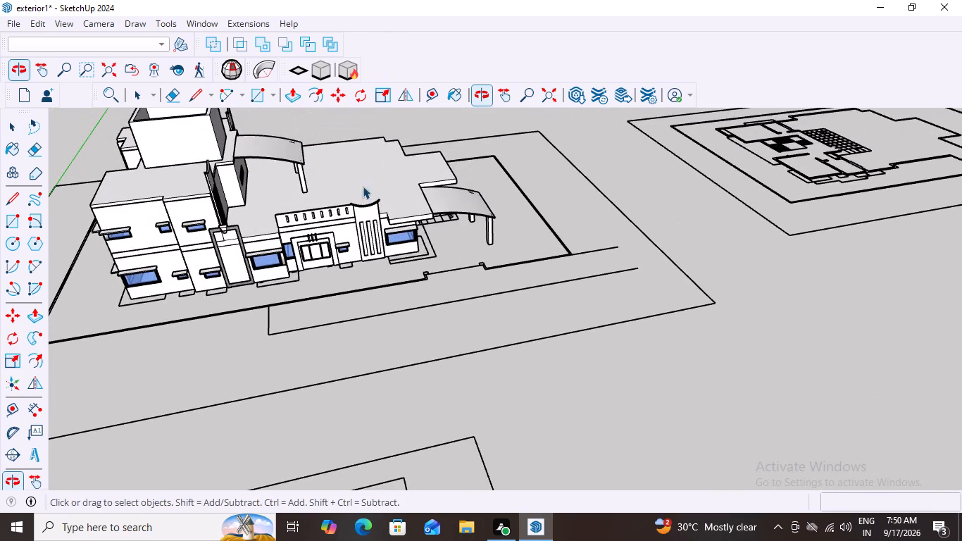
middle_drag(335, 223, 330, 152)
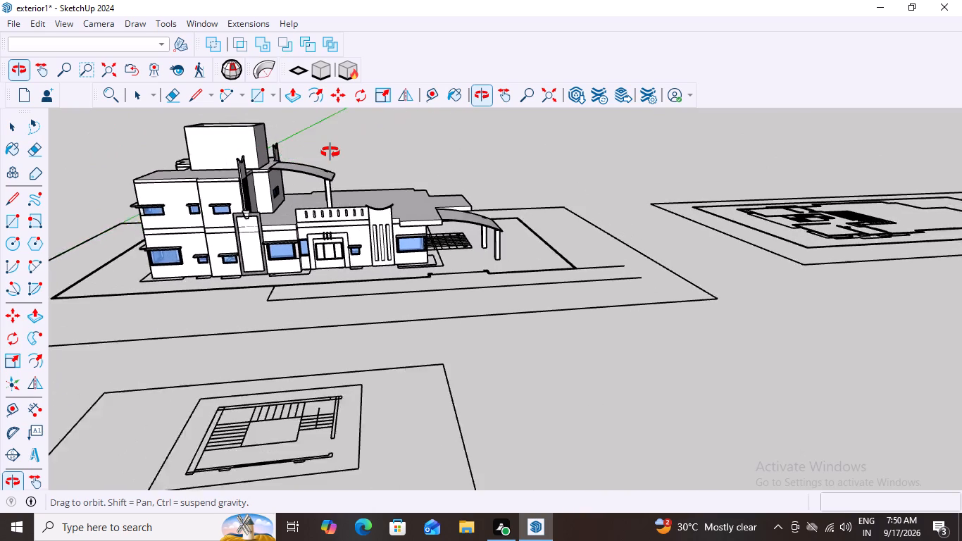
middle_drag(330, 152, 309, 158)
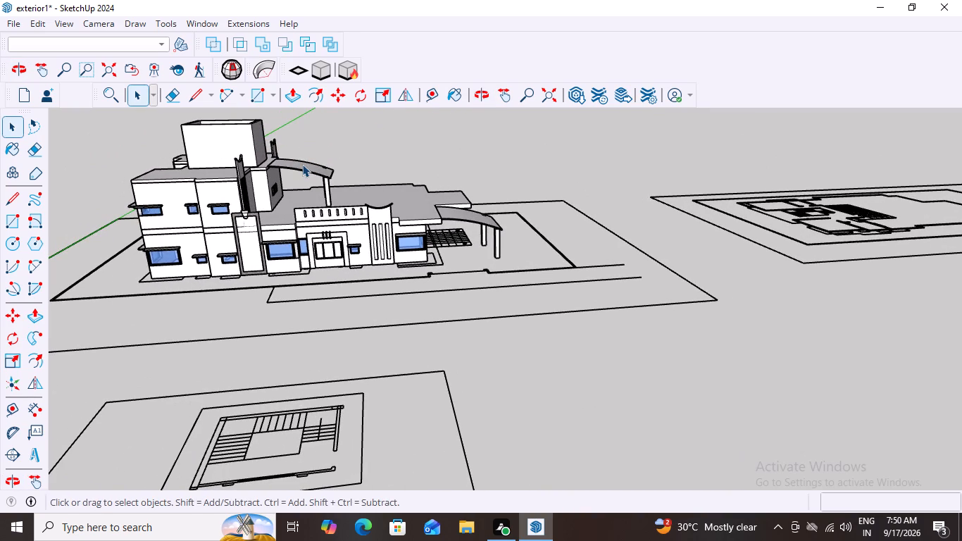
scroll(302, 164, down, 7)
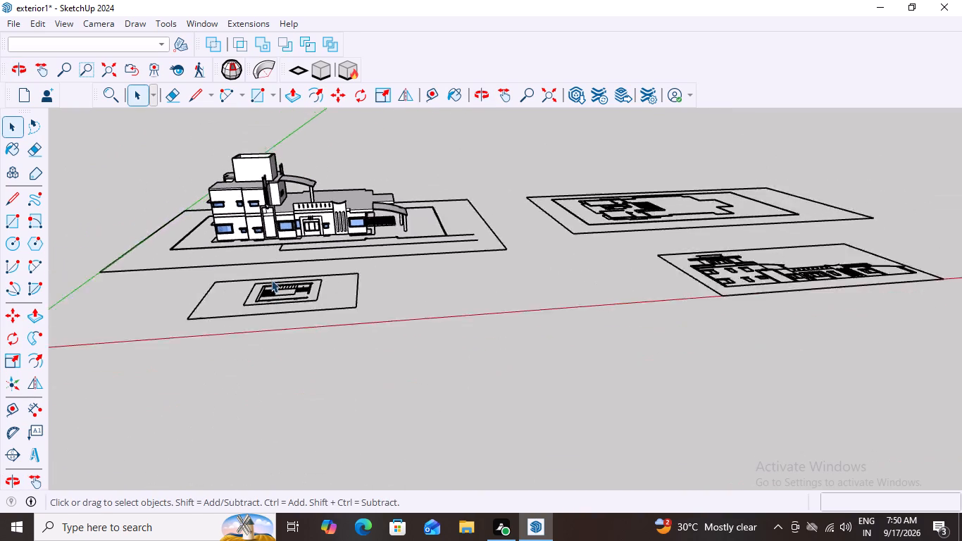
scroll(271, 280, down, 6)
middle_drag(523, 266, 508, 377)
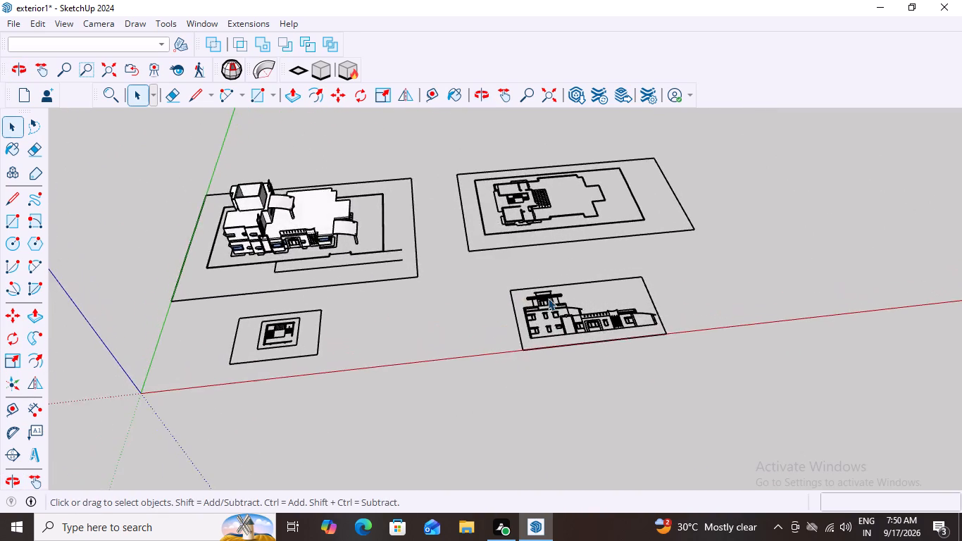
scroll(549, 285, up, 17)
middle_drag(537, 327, 527, 378)
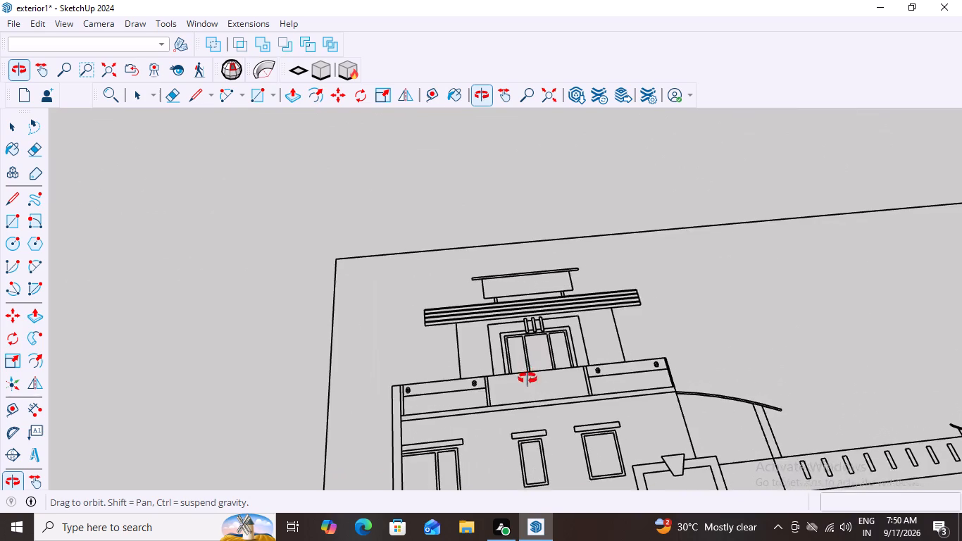
middle_drag(527, 378, 520, 425)
scroll(403, 294, up, 2)
scroll(480, 352, up, 1)
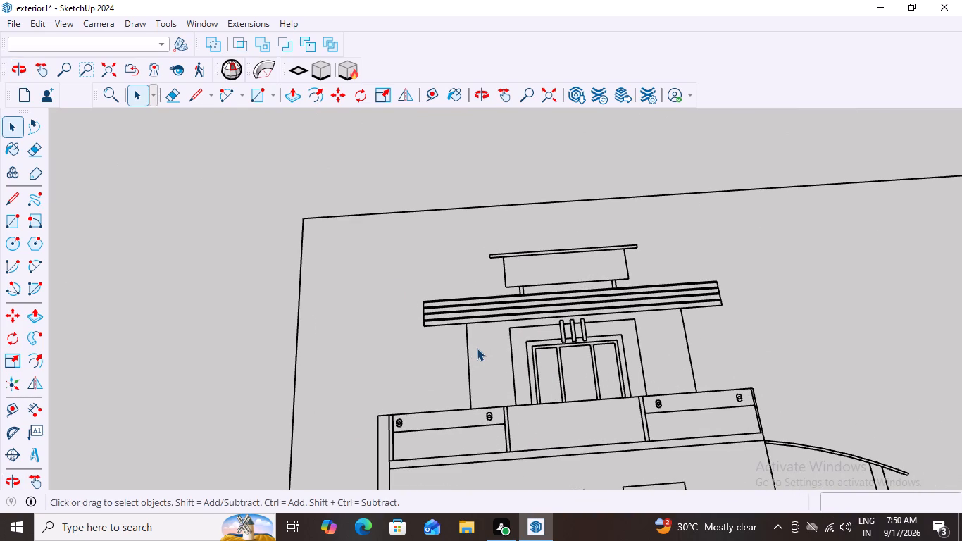
Draw a rectangle about 6515 by 549 mm over the striped roof band above the staircase room in the front elevation.
key(r)
click(424, 303)
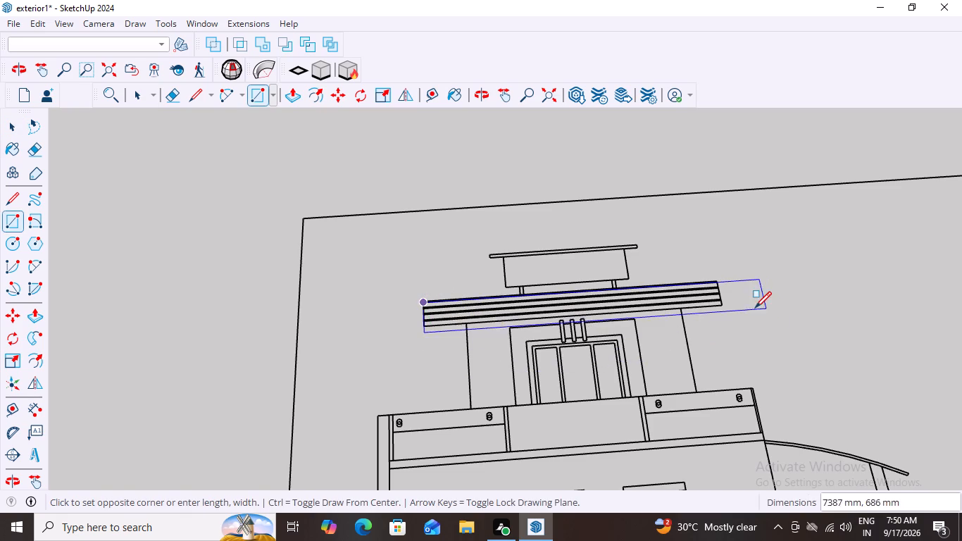
click(721, 306)
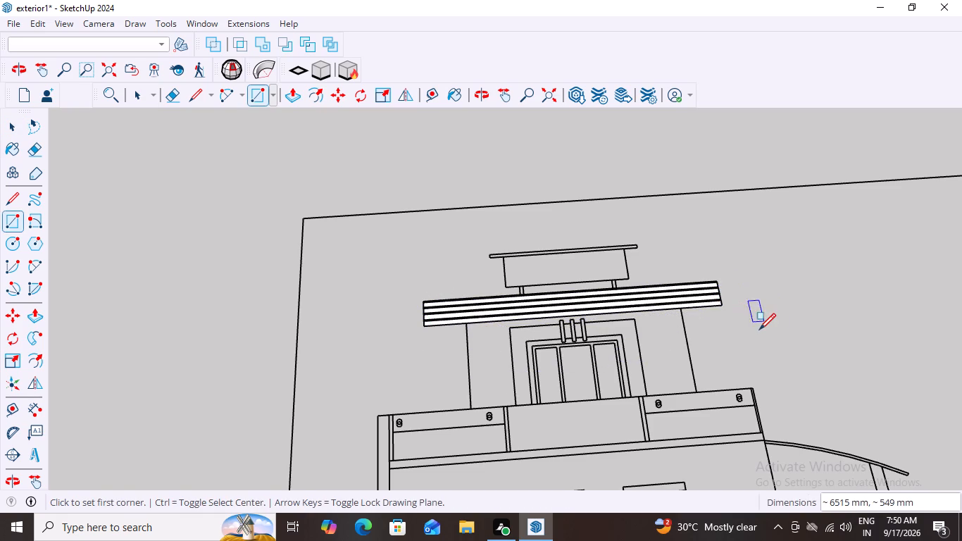
key(space)
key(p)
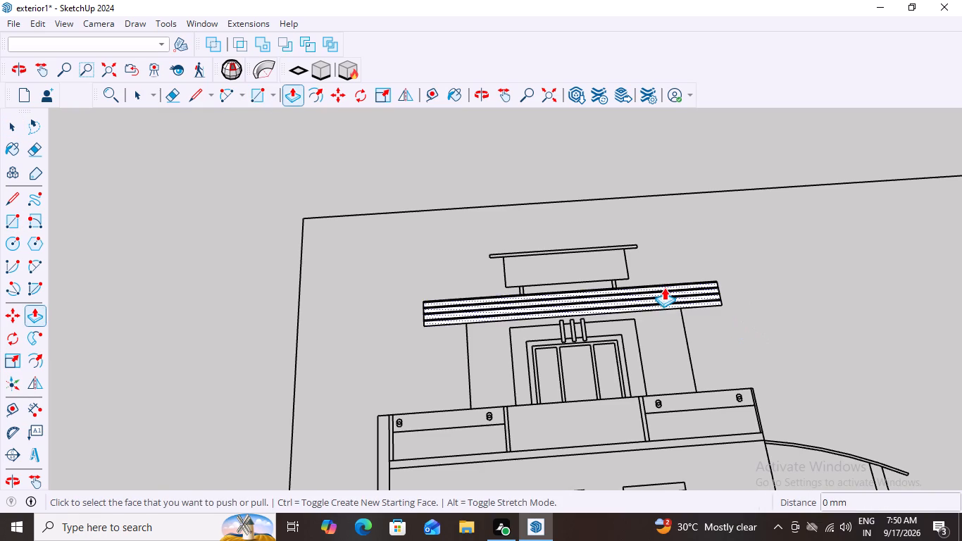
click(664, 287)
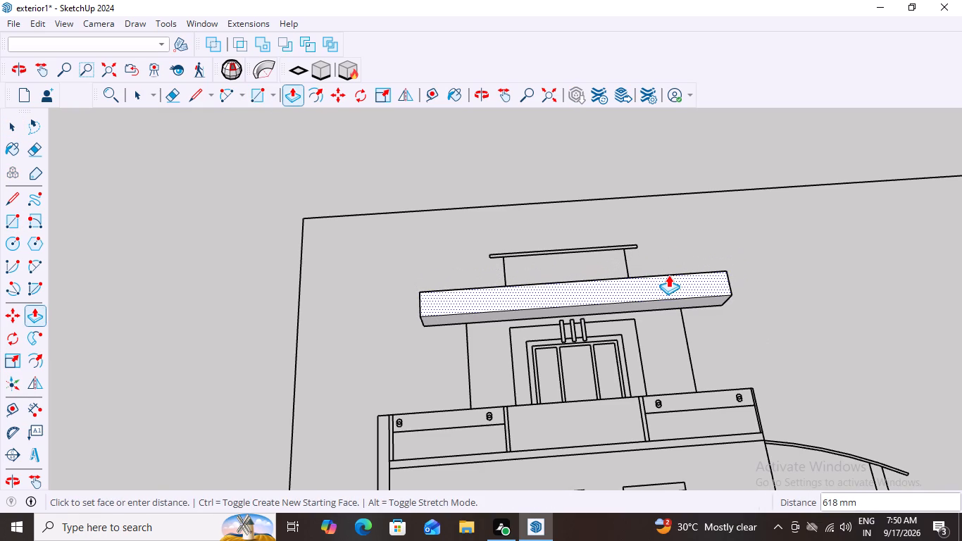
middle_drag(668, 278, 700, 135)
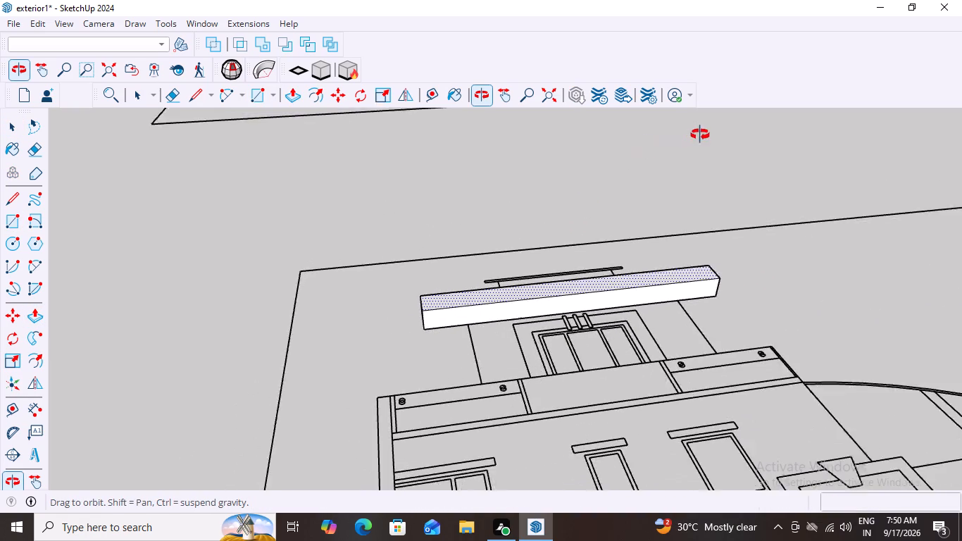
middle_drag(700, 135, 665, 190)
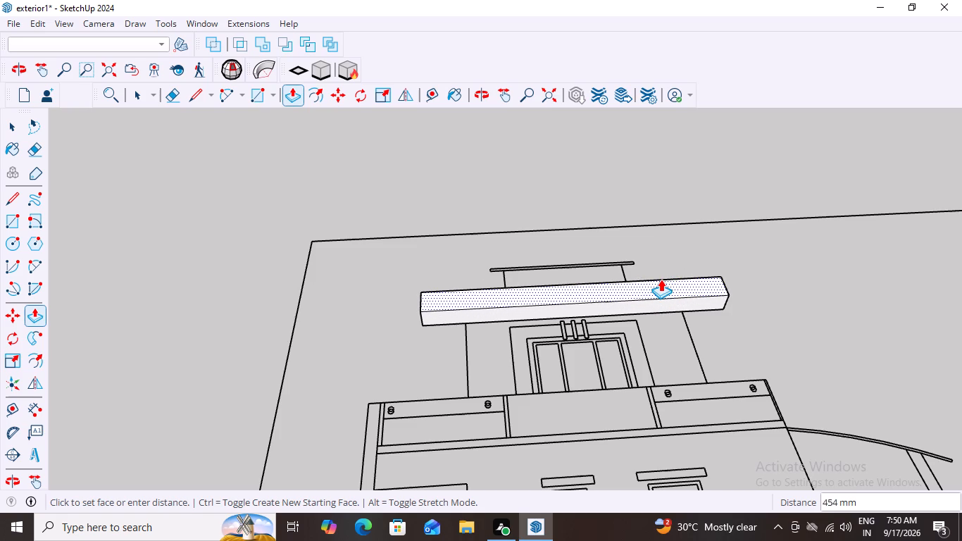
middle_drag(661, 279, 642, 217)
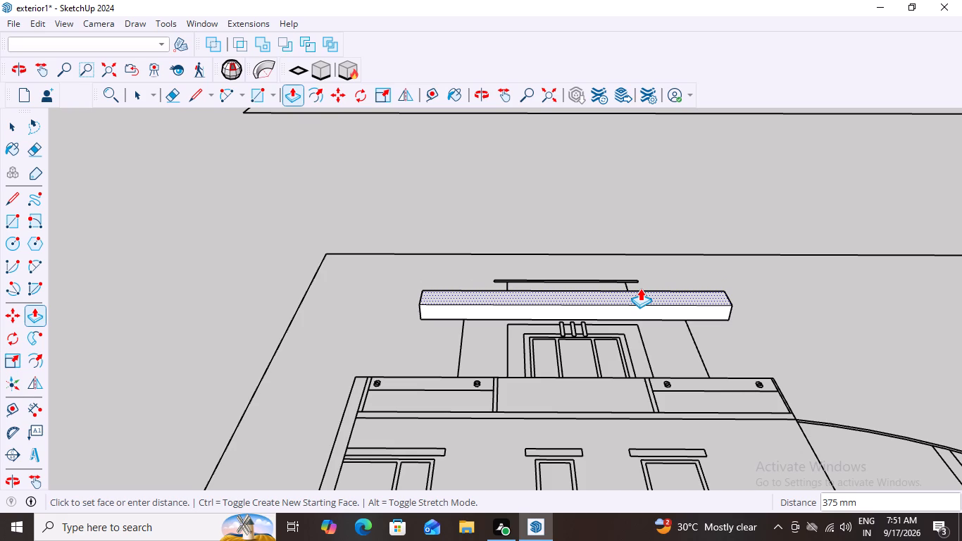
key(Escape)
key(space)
Draw a rectangle about 4686 by 4534 mm across the outer top corners of the staircase room walls to close its roof.
scroll(645, 282, down, 3)
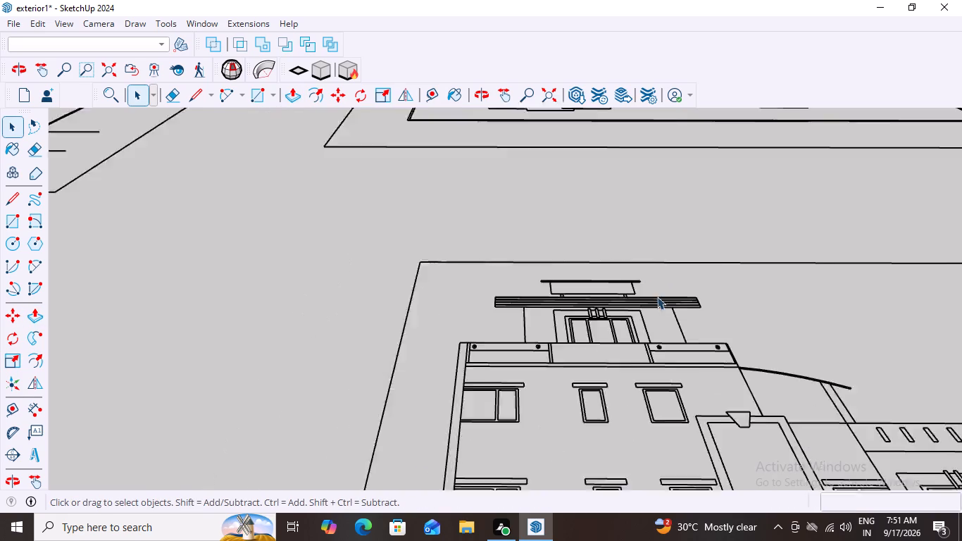
scroll(657, 297, down, 20)
middle_drag(672, 361, 668, 372)
scroll(207, 167, up, 6)
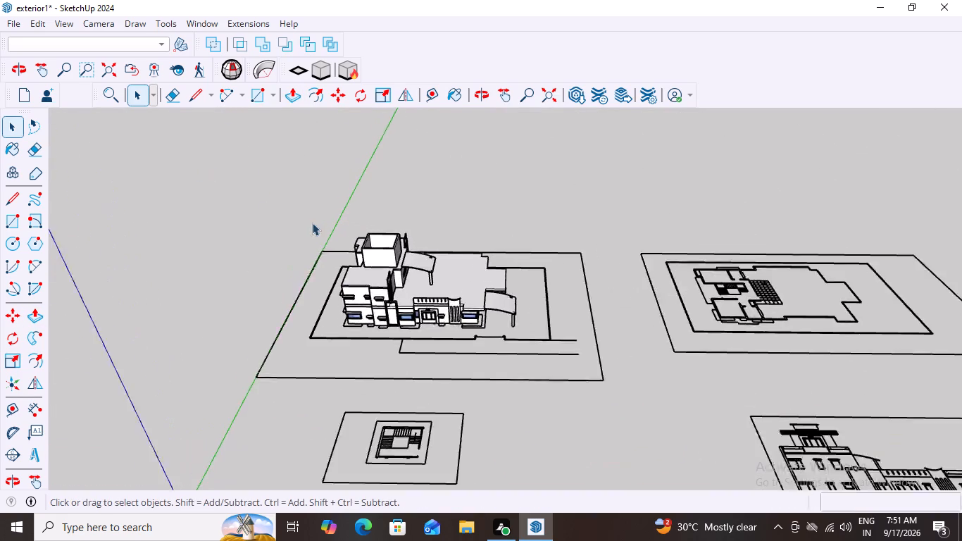
scroll(312, 223, up, 16)
middle_drag(401, 241, 408, 269)
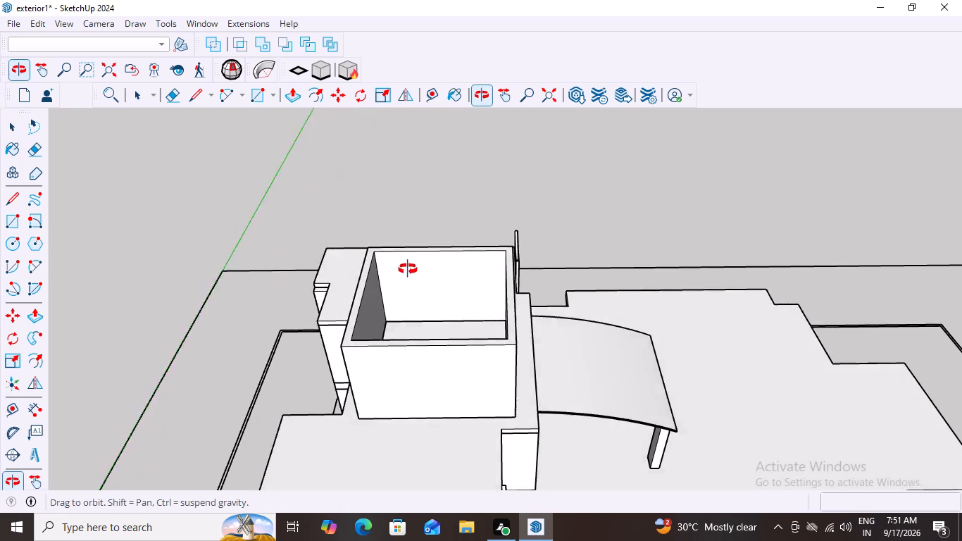
middle_drag(408, 269, 412, 280)
scroll(387, 249, up, 2)
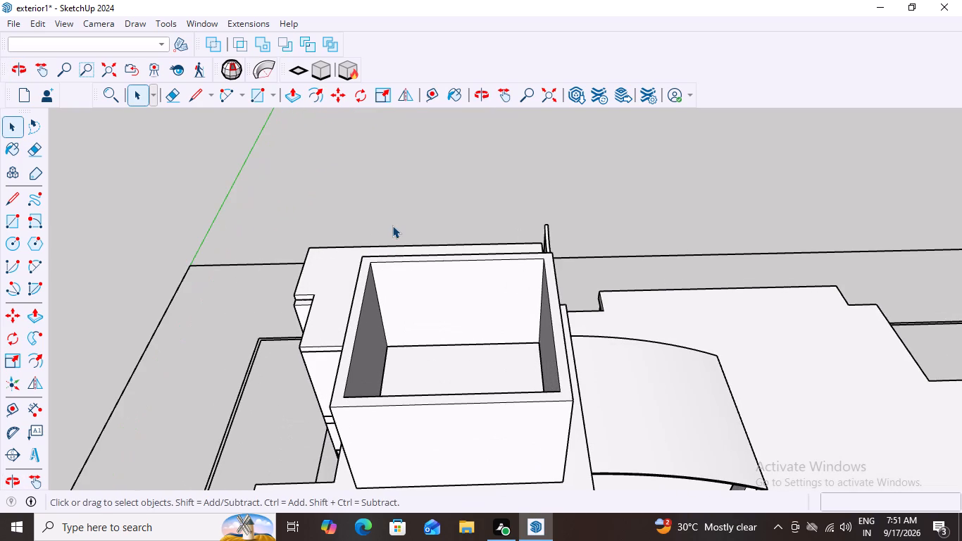
key(p)
key(Escape)
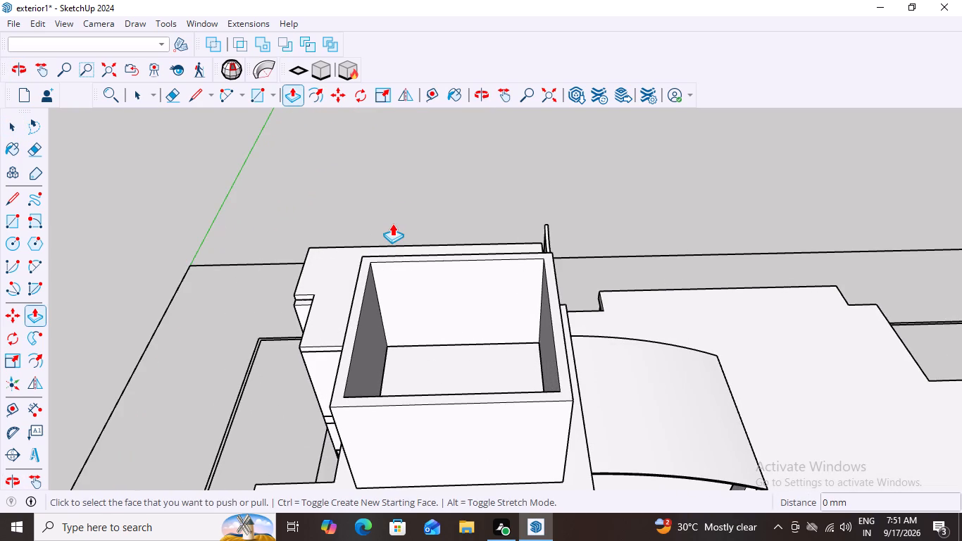
key(r)
click(359, 257)
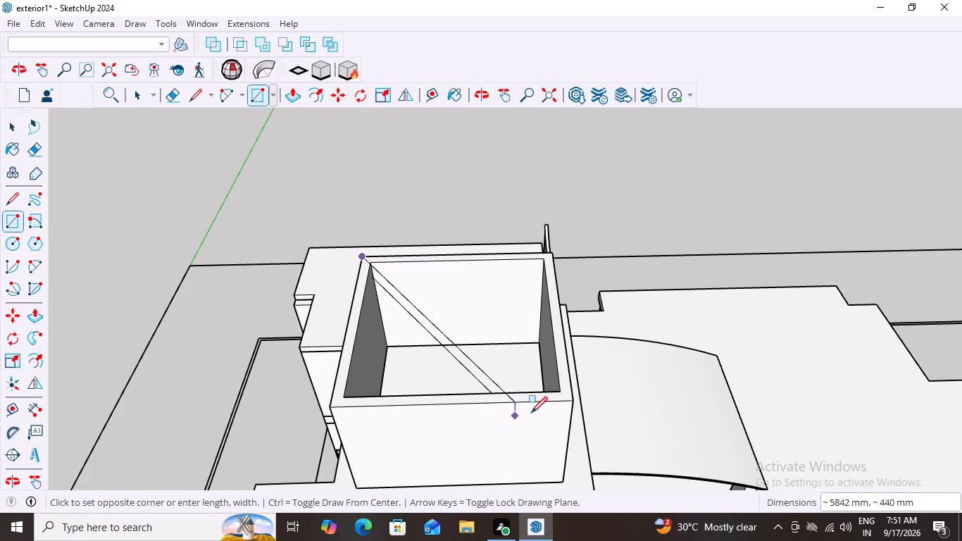
click(572, 402)
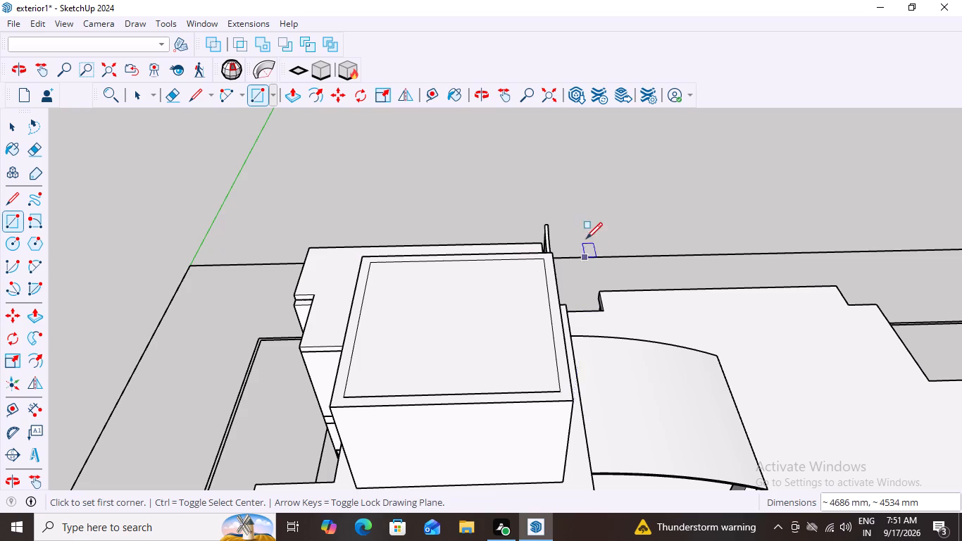
middle_drag(598, 206, 588, 157)
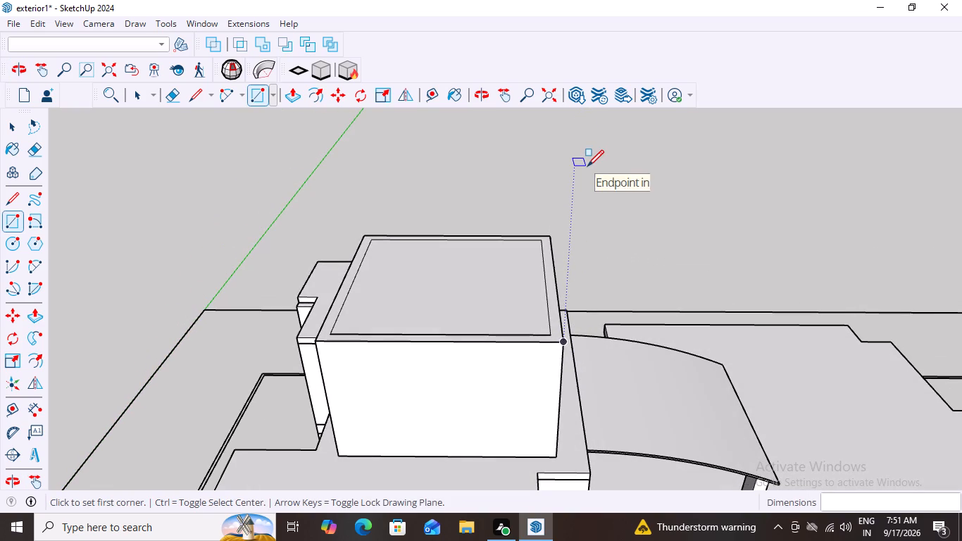
key(space)
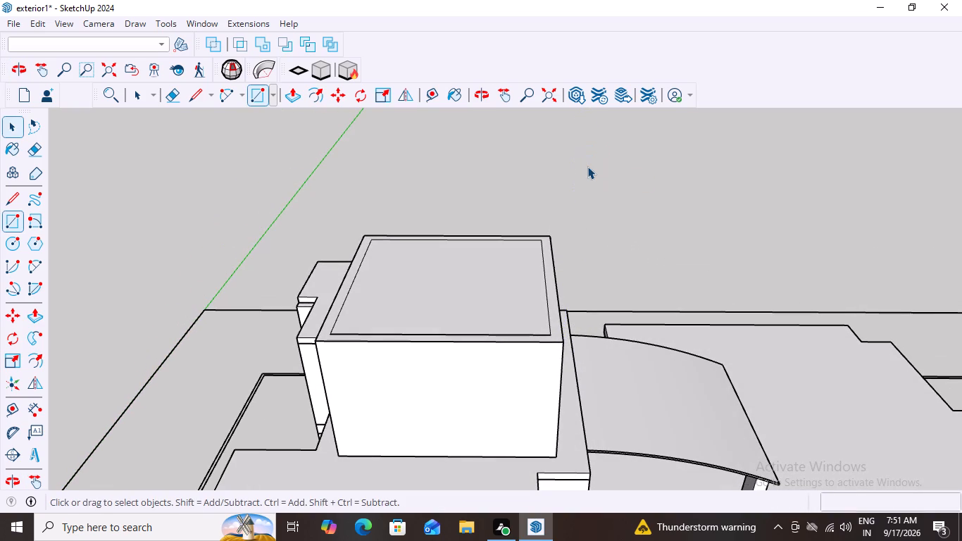
Push/Pull the rectangle on top of the staircase room upward about 333 mm to form a roof slab.
text(p)
click(461, 288)
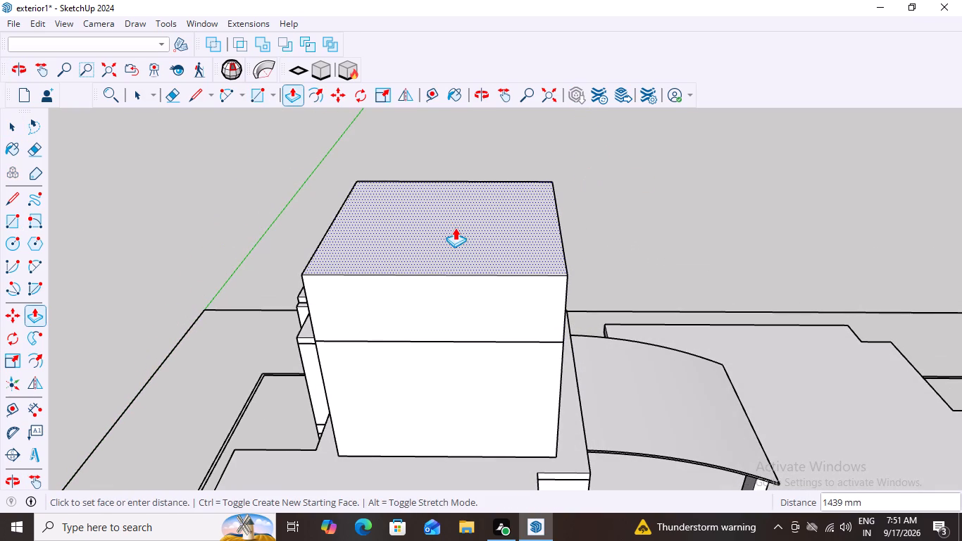
middle_drag(456, 270, 469, 256)
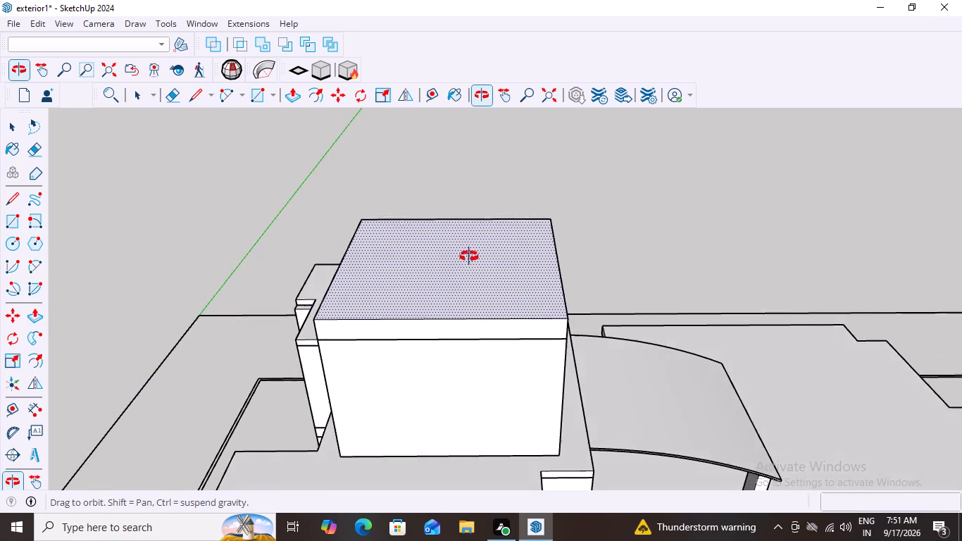
middle_drag(469, 256, 493, 211)
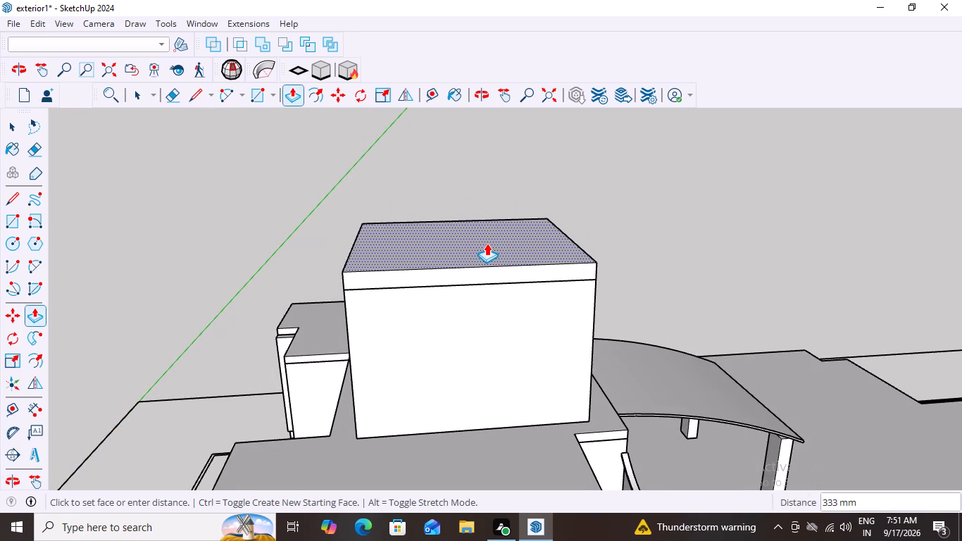
click(487, 243)
middle_drag(655, 245, 442, 249)
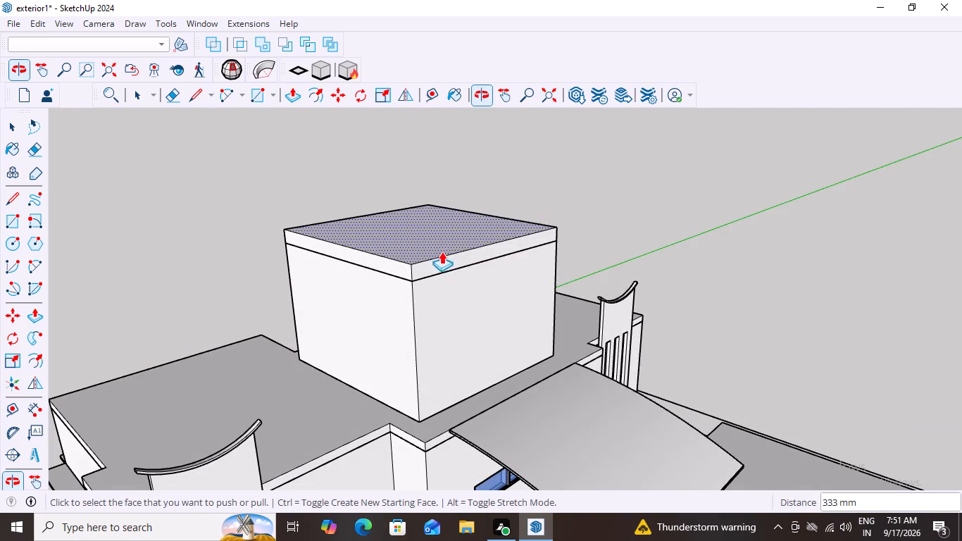
click(456, 252)
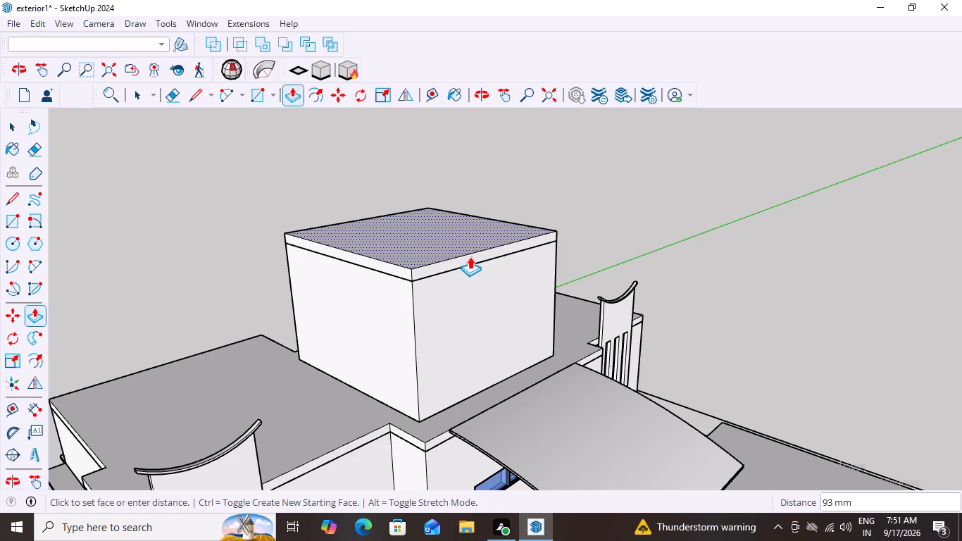
key(Escape)
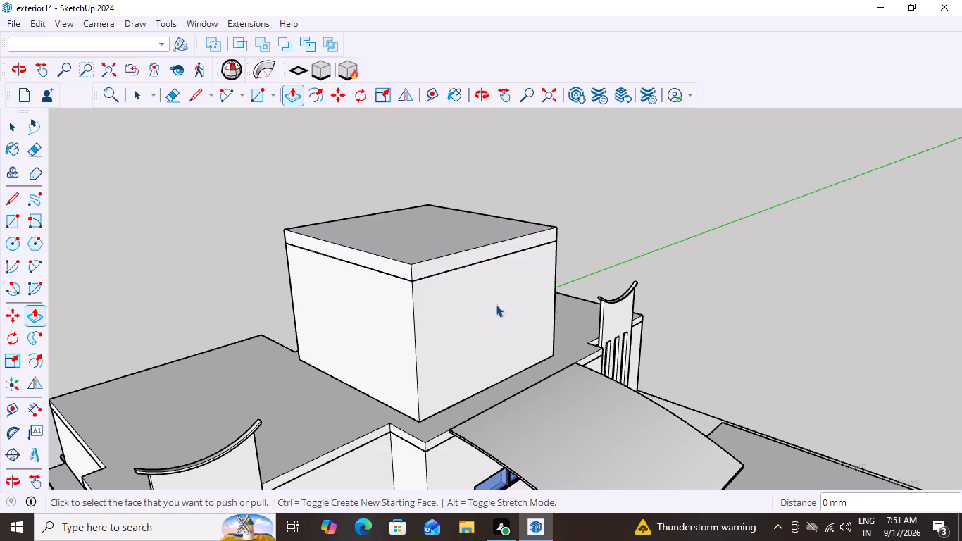
Select the whole roof slab on the staircase room and make it a group.
key(space)
triple_click(442, 228)
click(442, 228)
right_click(437, 229)
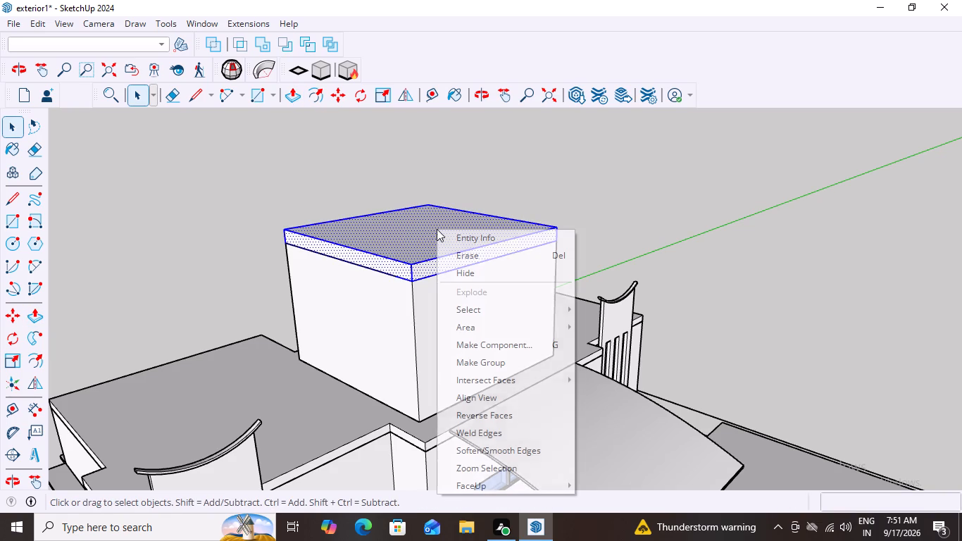
click(461, 363)
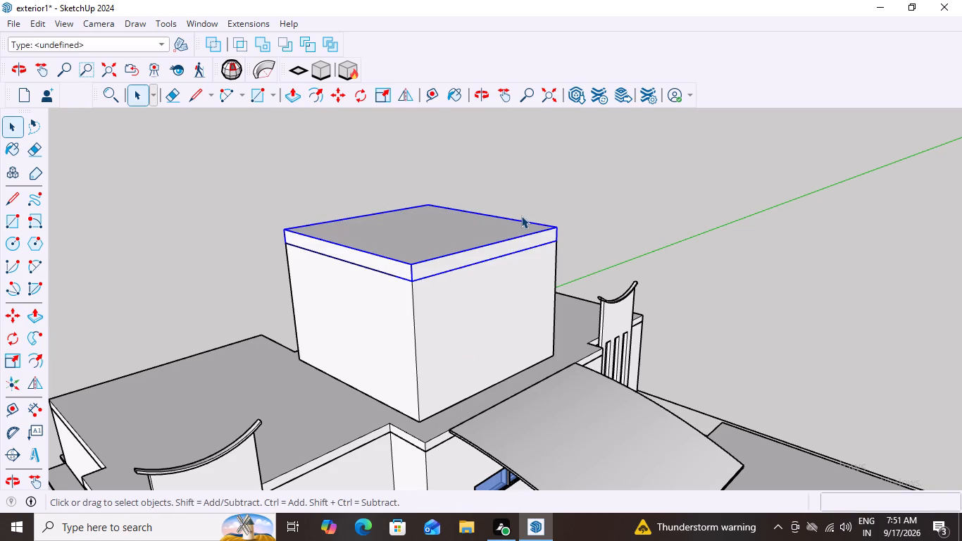
Inside the roof slab group, extend the edge face on the curved canopy side outward by 460 mm, then close the group.
click(481, 255)
double_click(480, 255)
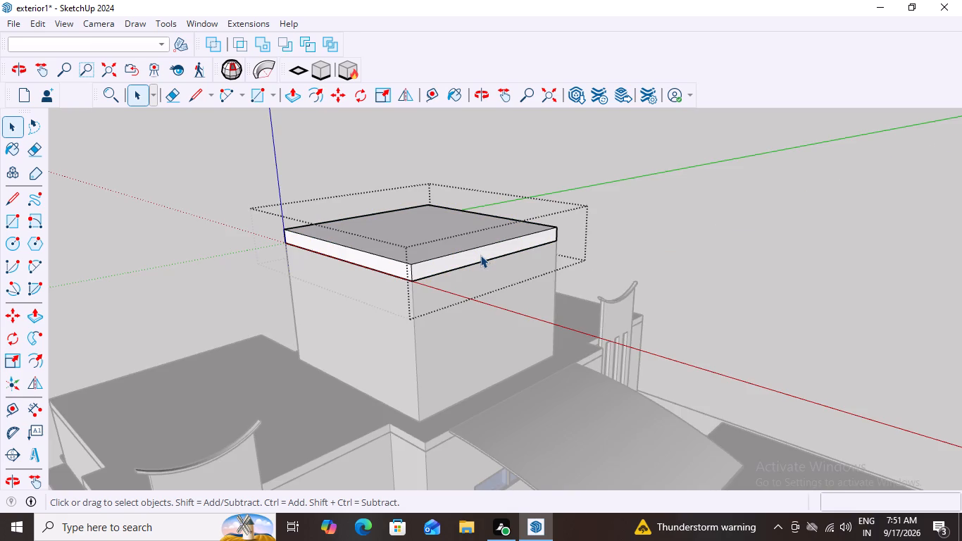
double_click(478, 254)
double_click(477, 254)
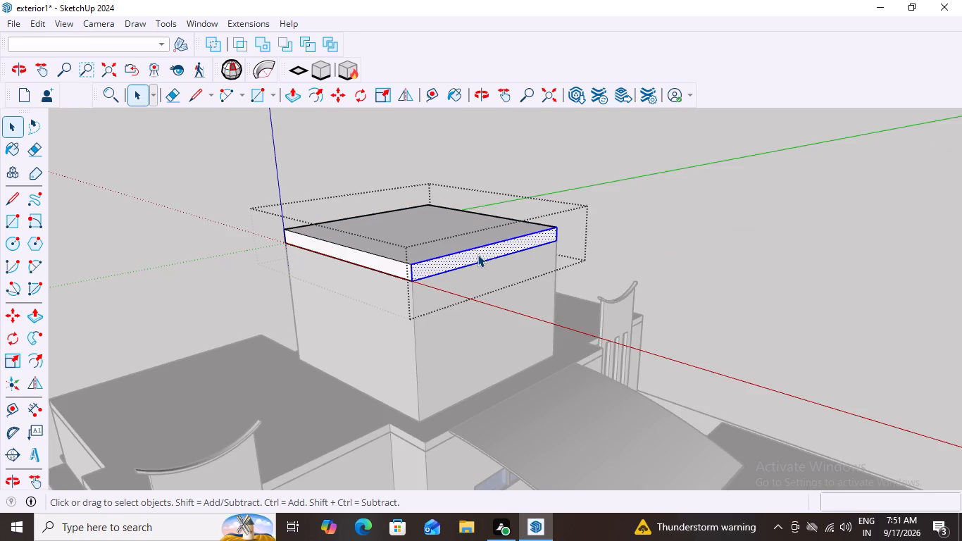
click(477, 254)
click(511, 163)
click(482, 254)
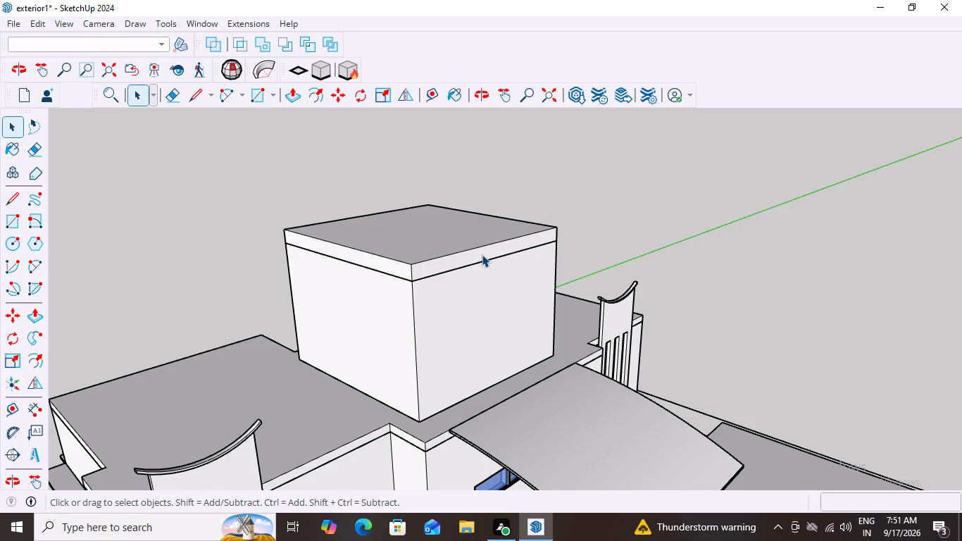
double_click(481, 251)
click(481, 251)
click(481, 251)
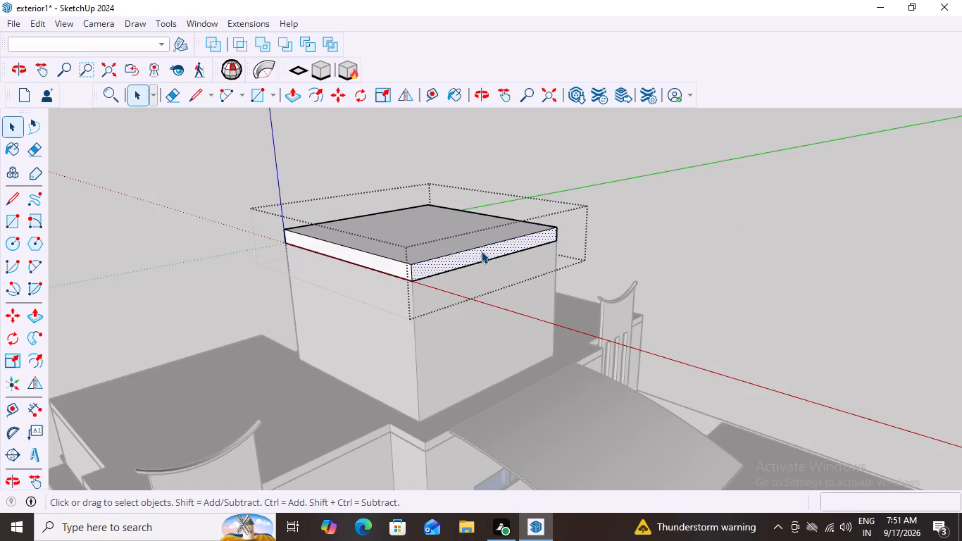
key(p)
click(476, 248)
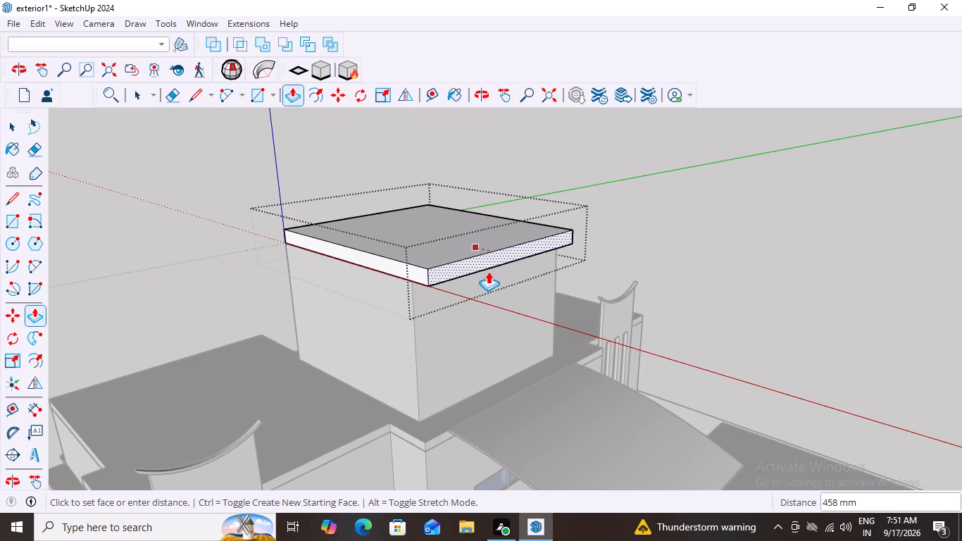
middle_drag(494, 289, 611, 260)
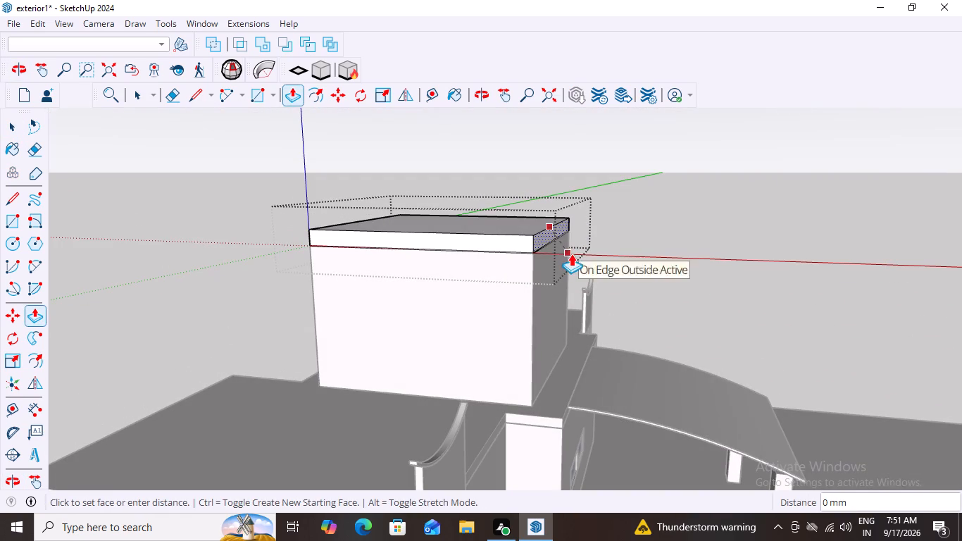
middle_drag(579, 265, 627, 266)
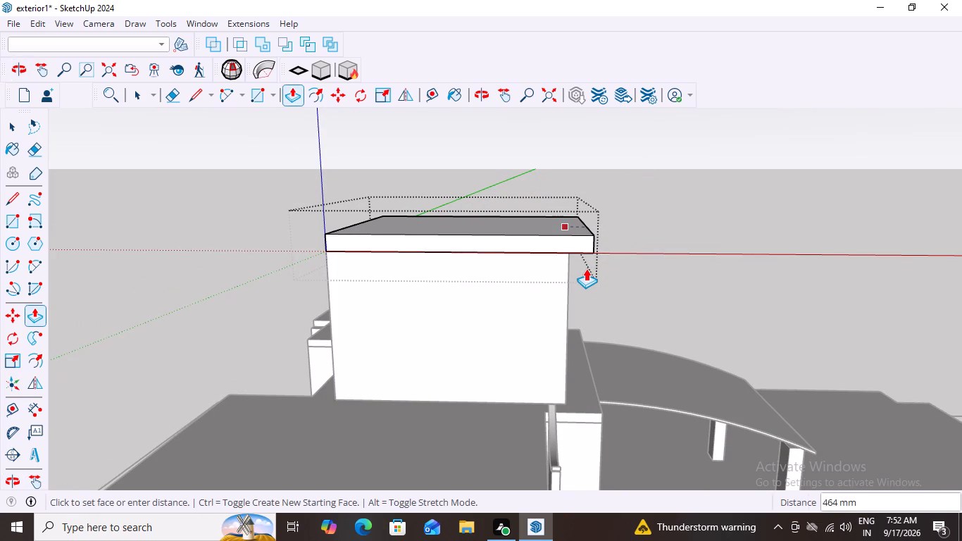
text(46)
key(0)
key(Return)
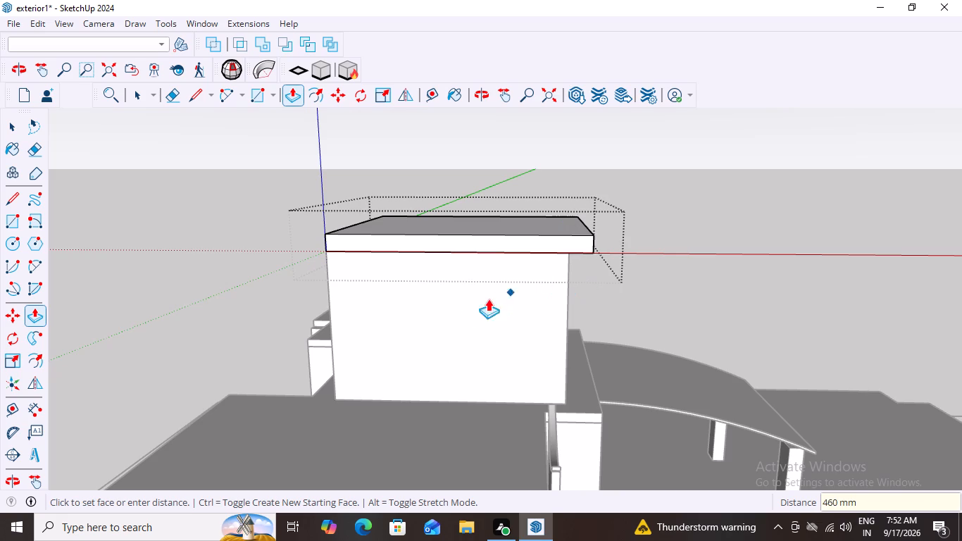
middle_drag(254, 292, 446, 321)
scroll(501, 282, up, 2)
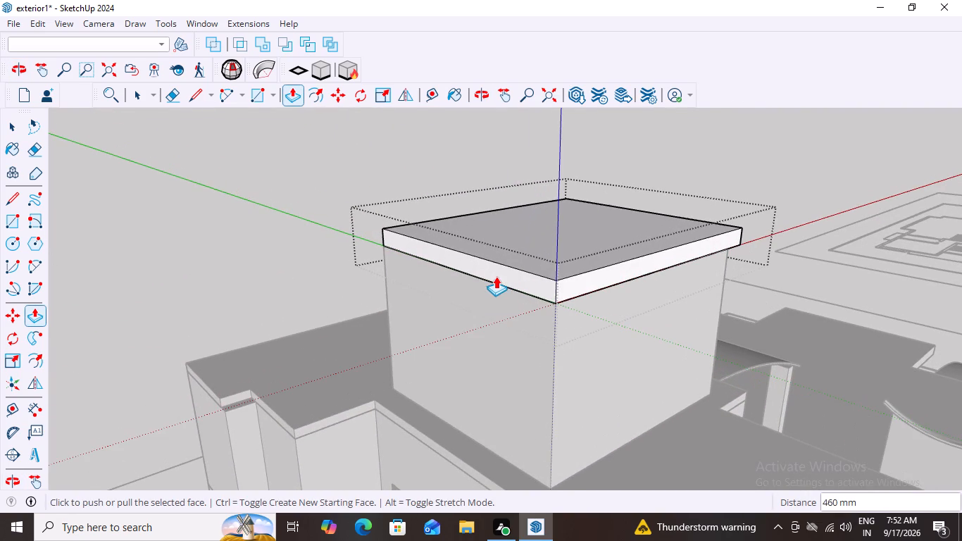
key(space)
click(311, 183)
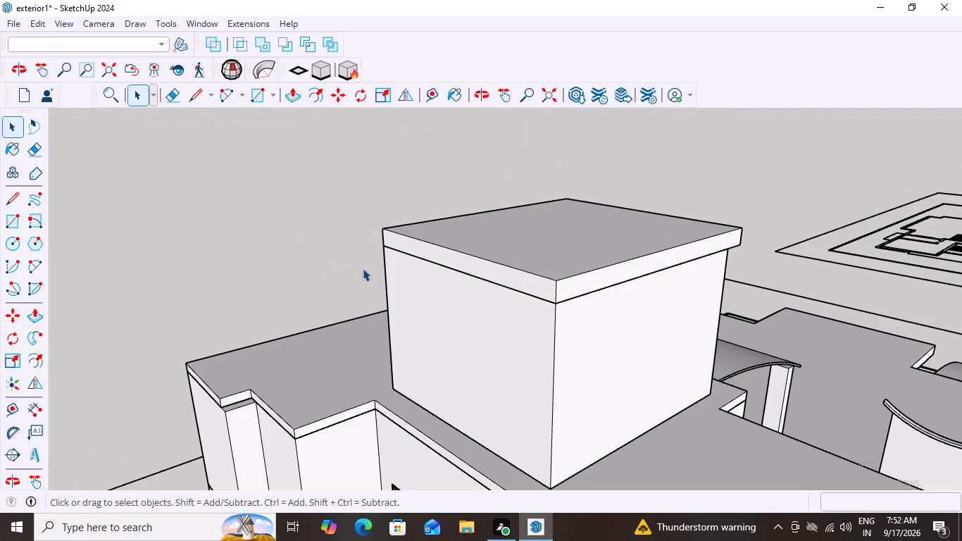
Extend the roof slab's edge face opposite the curved canopy outward by 460 mm inside its group, then close the group.
double_click(482, 269)
click(482, 269)
double_click(484, 269)
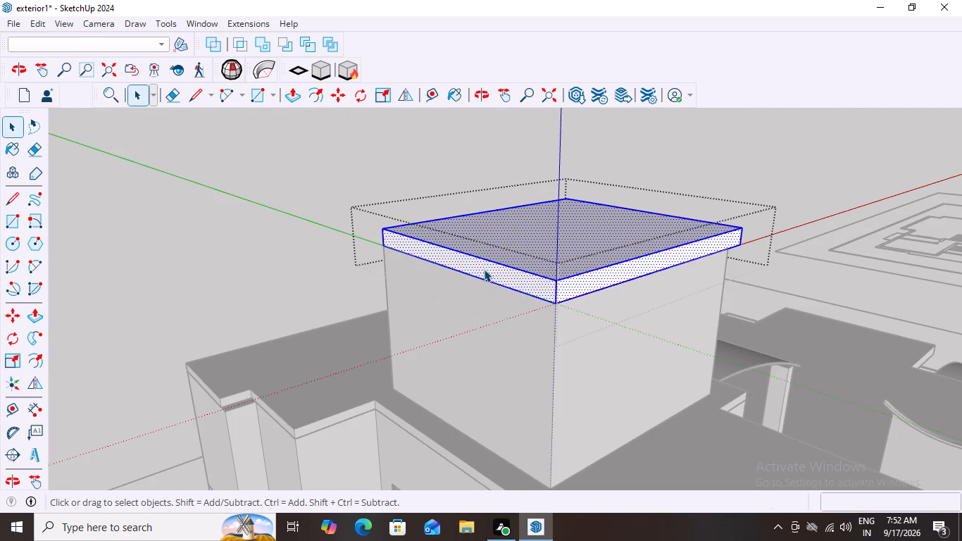
click(484, 269)
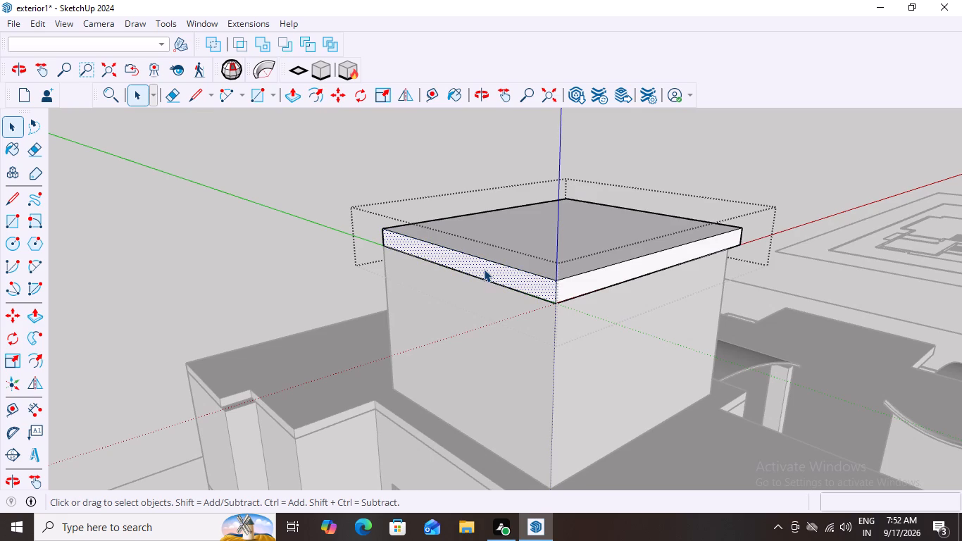
key(p)
click(492, 263)
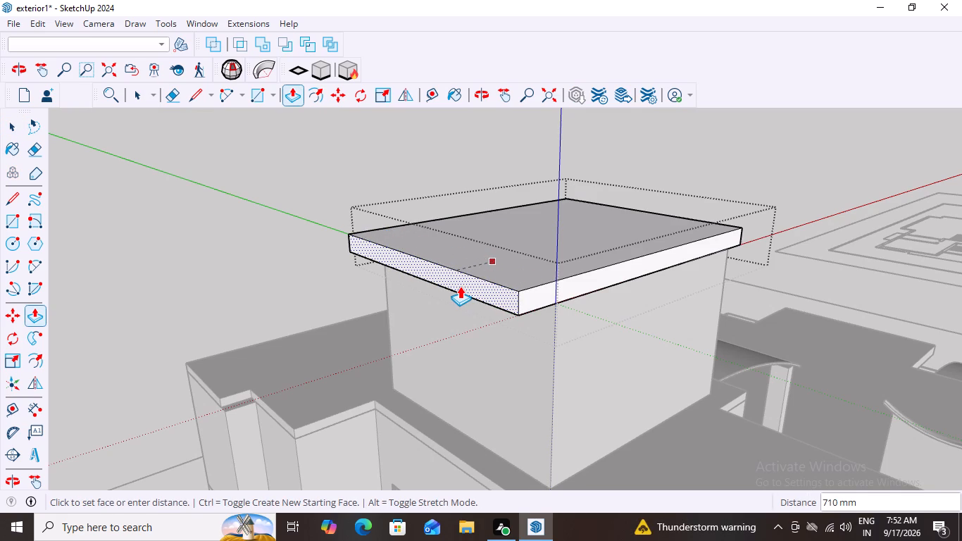
text(460)
key(Return)
scroll(382, 352, down, 4)
middle_drag(539, 378, 466, 366)
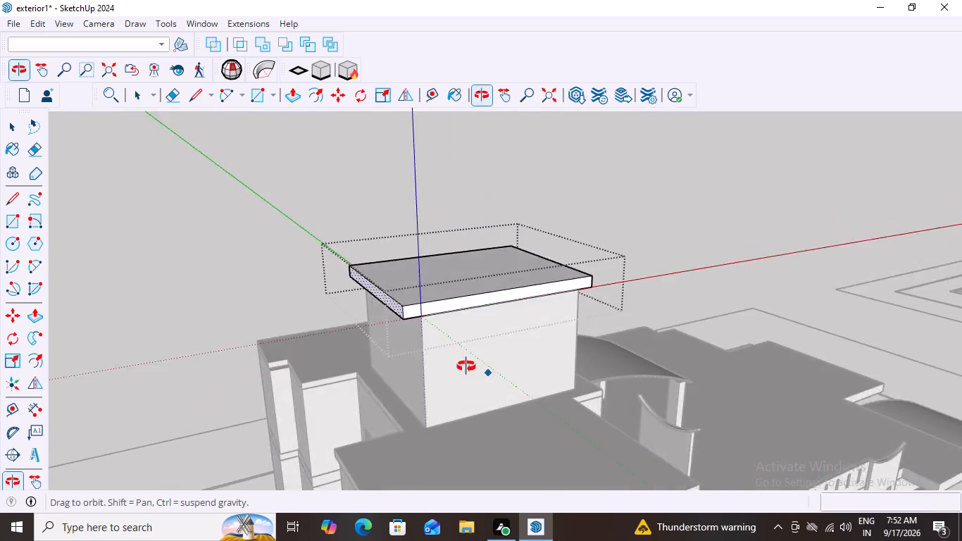
middle_drag(466, 366, 433, 359)
key(space)
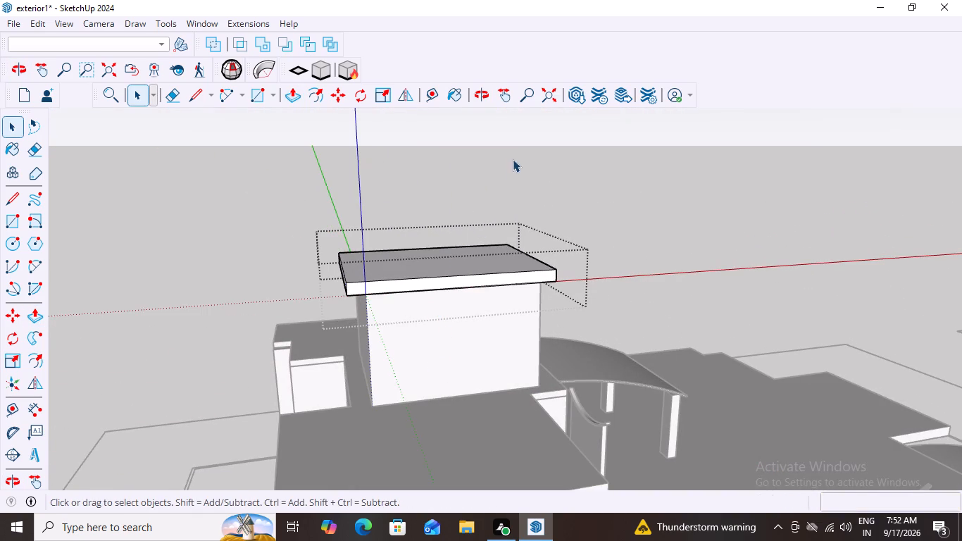
click(514, 152)
Reopen the roof slab group and extend its edge face on the low slotted parapet side outward by 460 mm.
scroll(449, 301, up, 2)
click(449, 275)
double_click(449, 275)
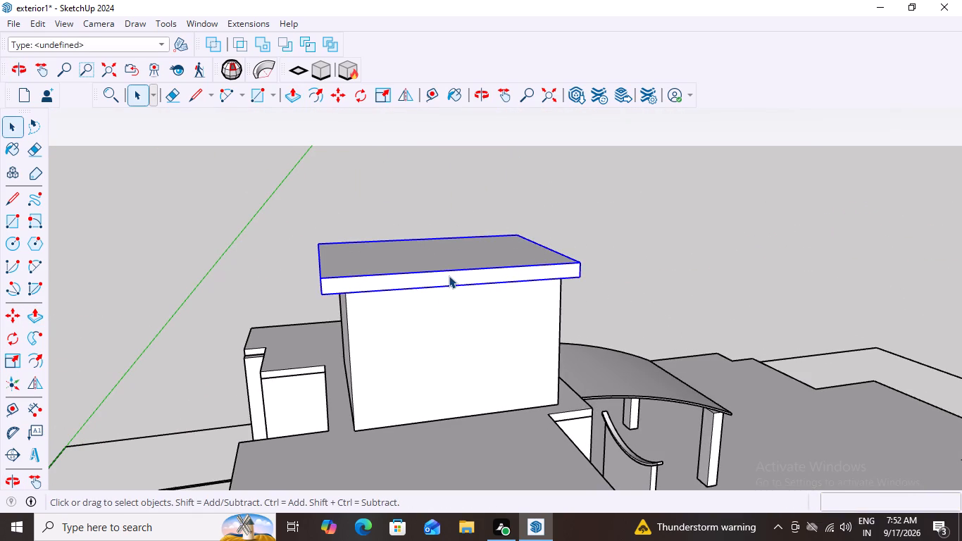
click(449, 278)
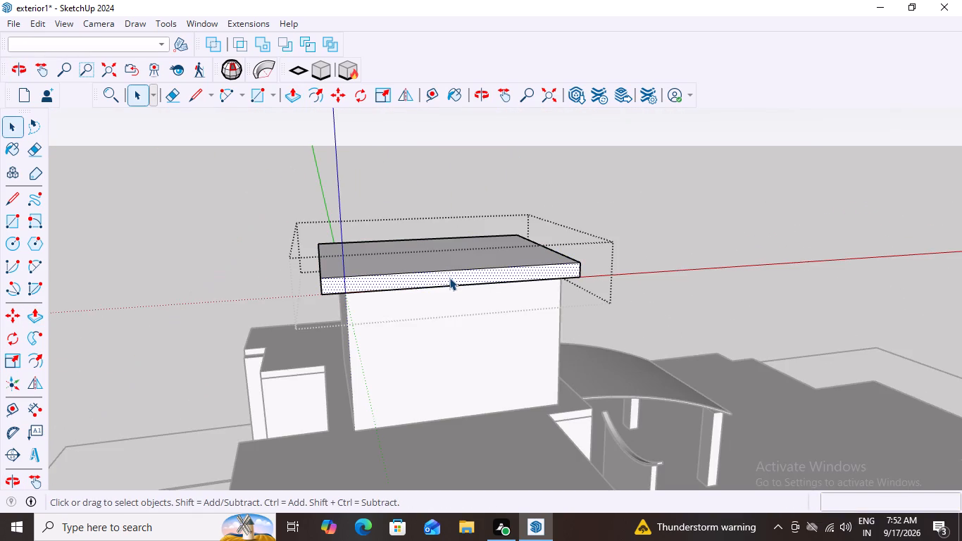
key(p)
click(447, 270)
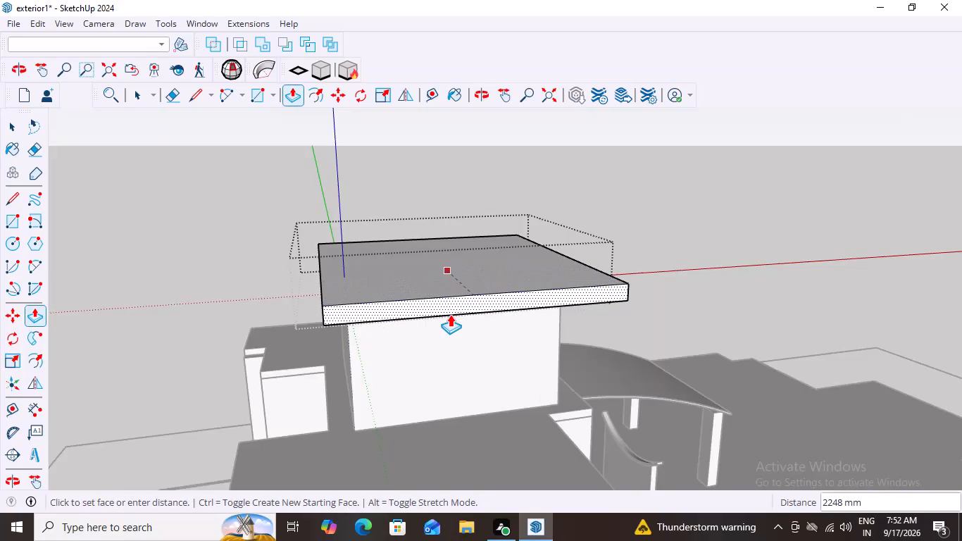
text(460)
key(Return)
Extend the roof slab's remaining edge face, opposite the slotted parapet side, outward by 460 mm and close the group.
scroll(445, 314, down, 9)
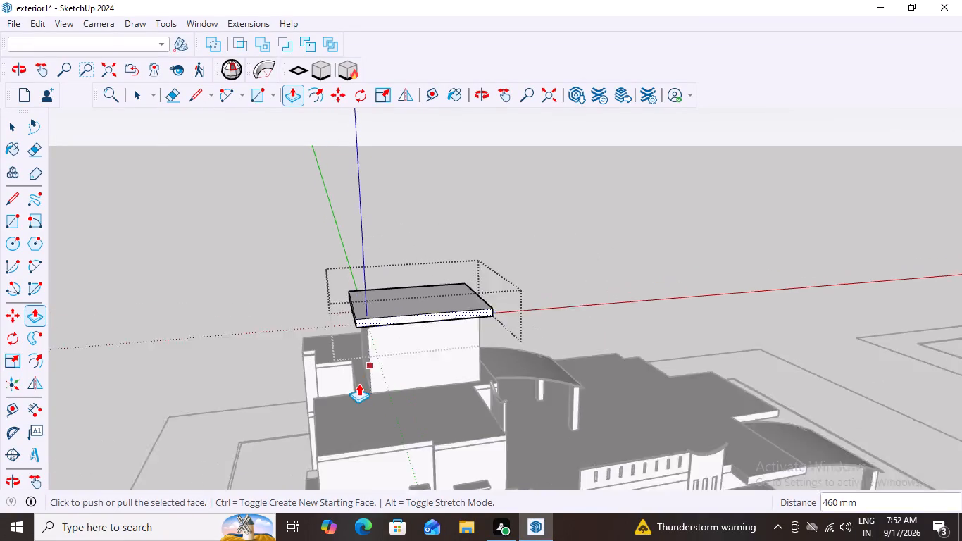
scroll(358, 383, down, 11)
middle_drag(585, 274, 289, 364)
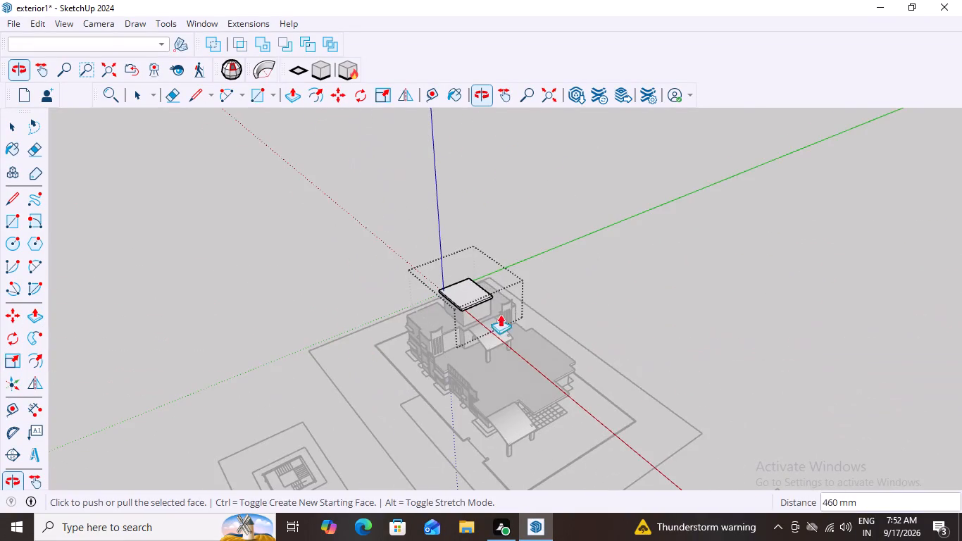
middle_drag(658, 269, 298, 289)
scroll(592, 280, up, 10)
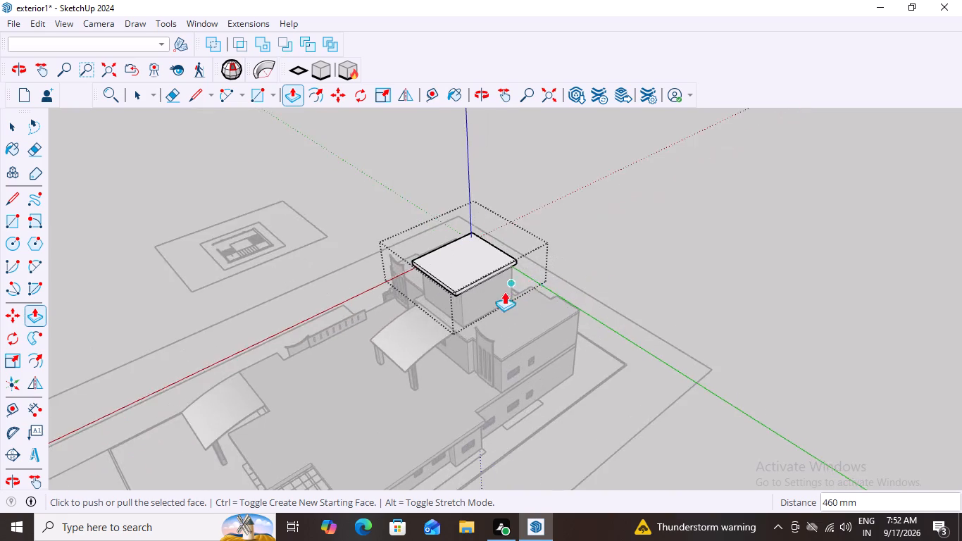
scroll(504, 292, up, 11)
scroll(445, 309, up, 3)
key(space)
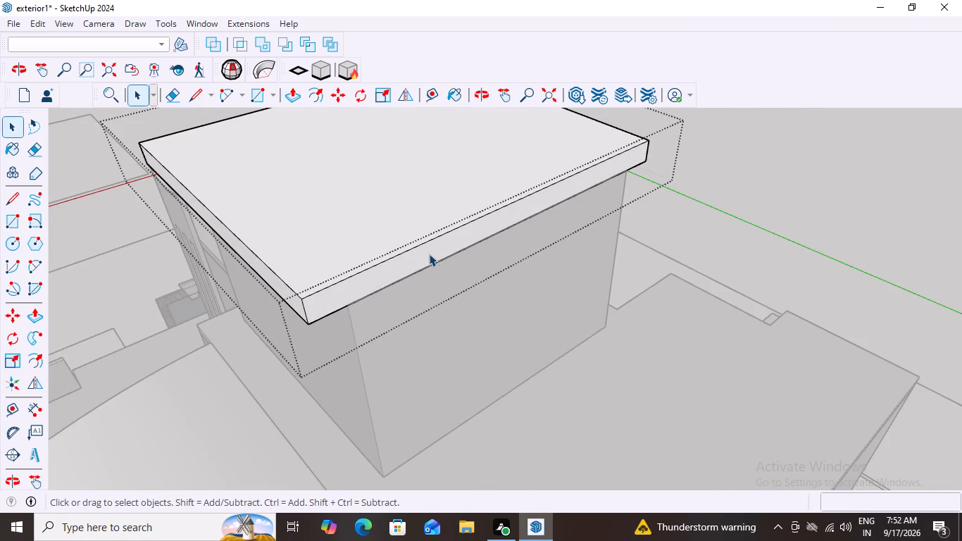
click(429, 254)
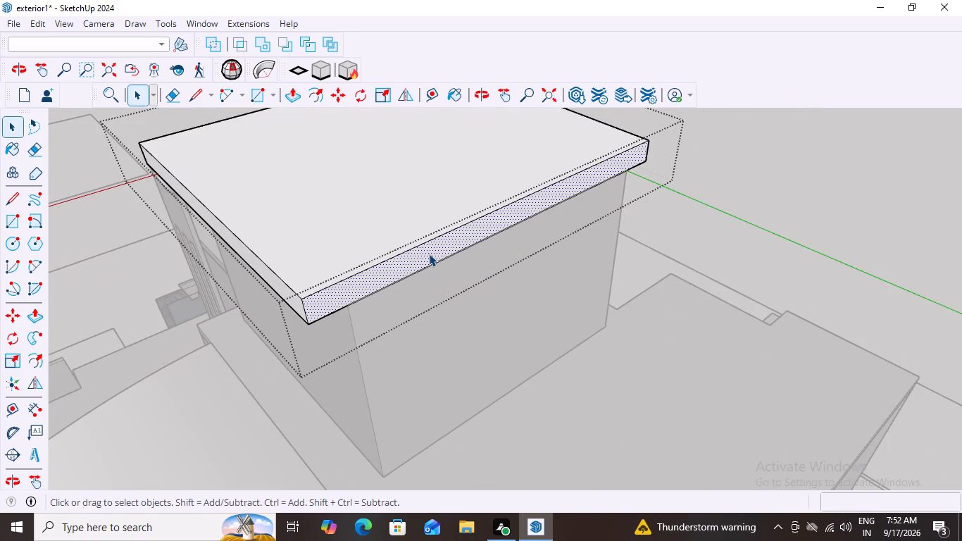
key(p)
click(429, 248)
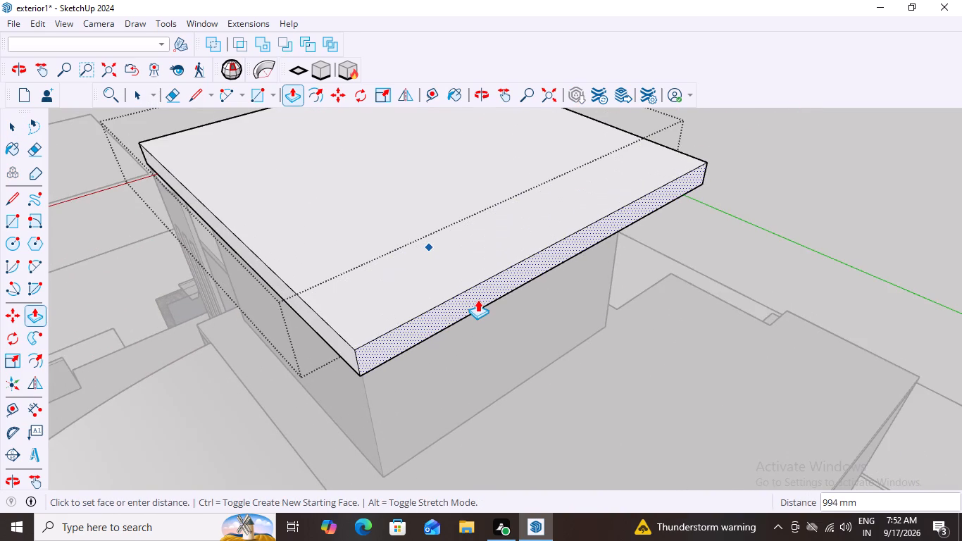
text(460)
key(Return)
scroll(477, 299, down, 17)
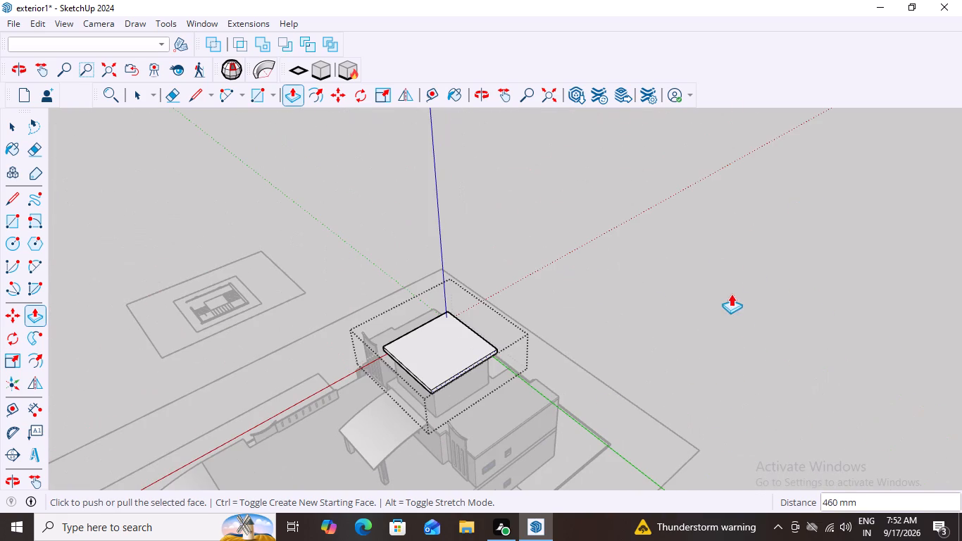
key(space)
click(713, 287)
scroll(582, 359, down, 4)
middle_drag(516, 387, 704, 383)
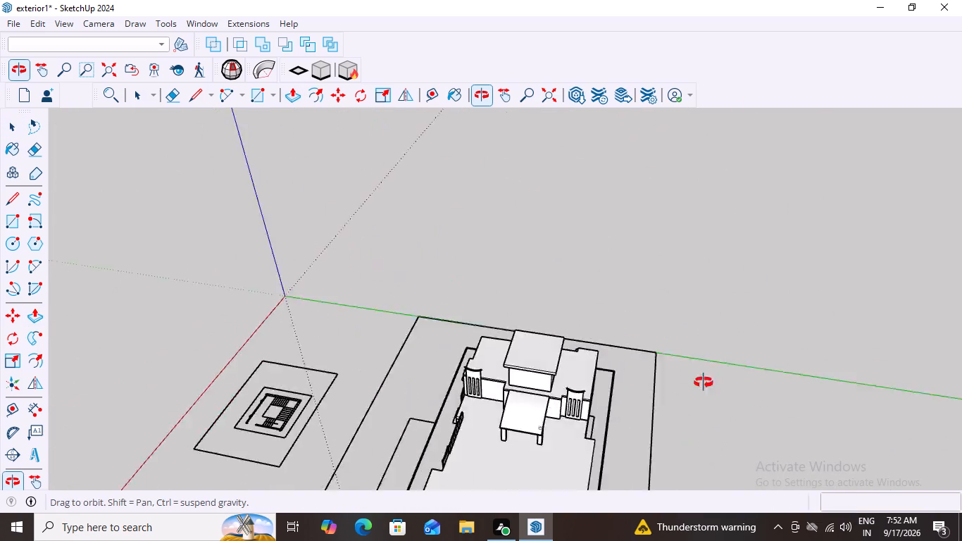
Examine the building model, then the reference elevation's raised panel on two posts above the horizontally banded fascia.
middle_drag(704, 383, 819, 360)
scroll(751, 371, down, 7)
middle_drag(569, 434, 853, 418)
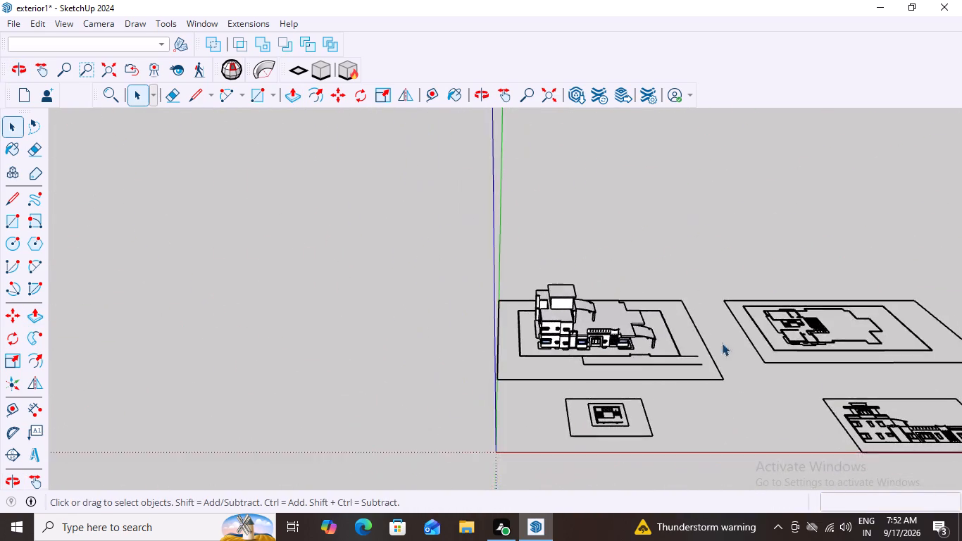
scroll(587, 341, up, 13)
middle_click(685, 347)
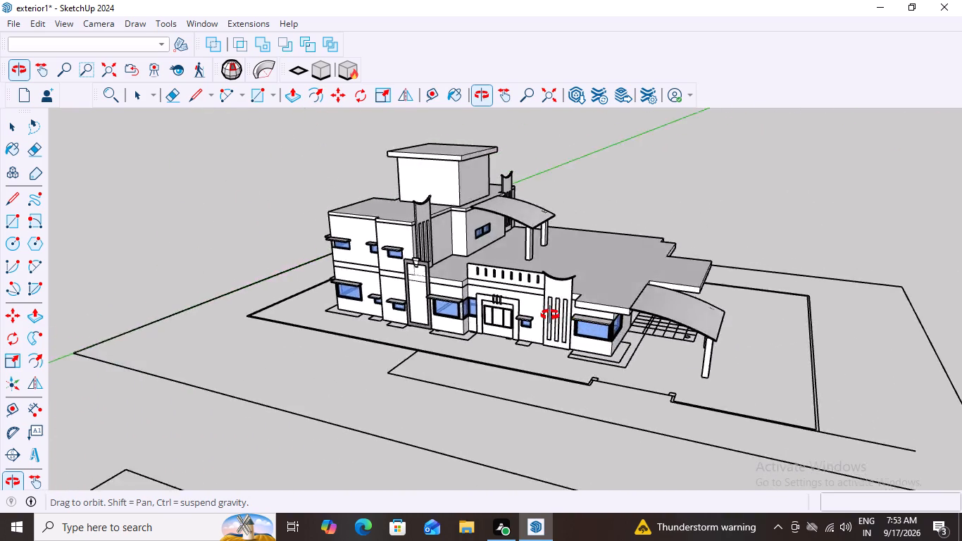
scroll(684, 351, down, 9)
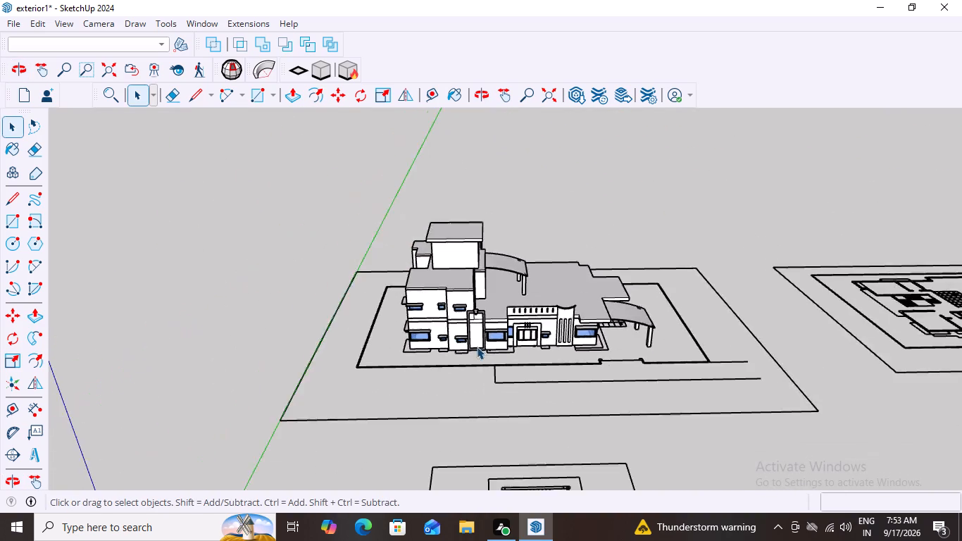
scroll(477, 347, down, 13)
scroll(688, 412, up, 15)
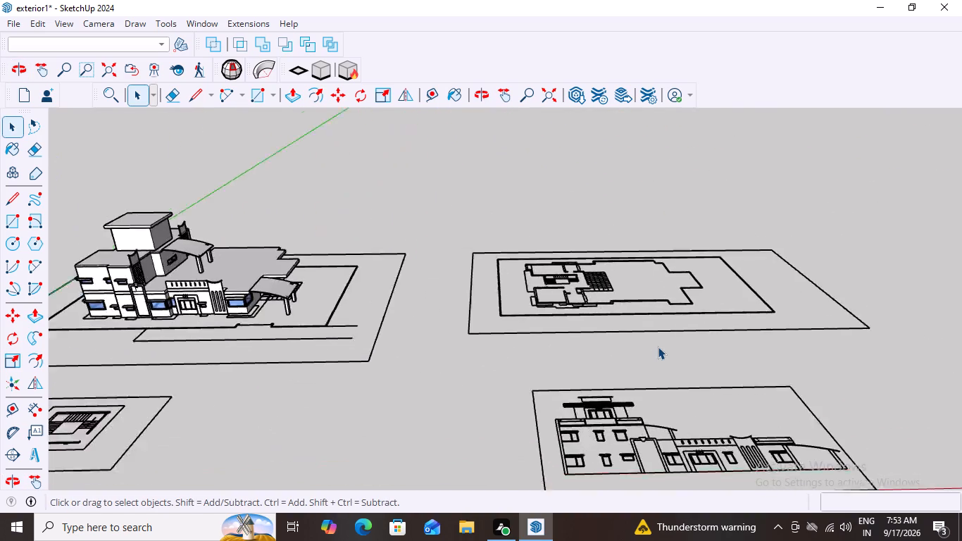
scroll(658, 347, up, 15)
middle_drag(549, 437, 553, 469)
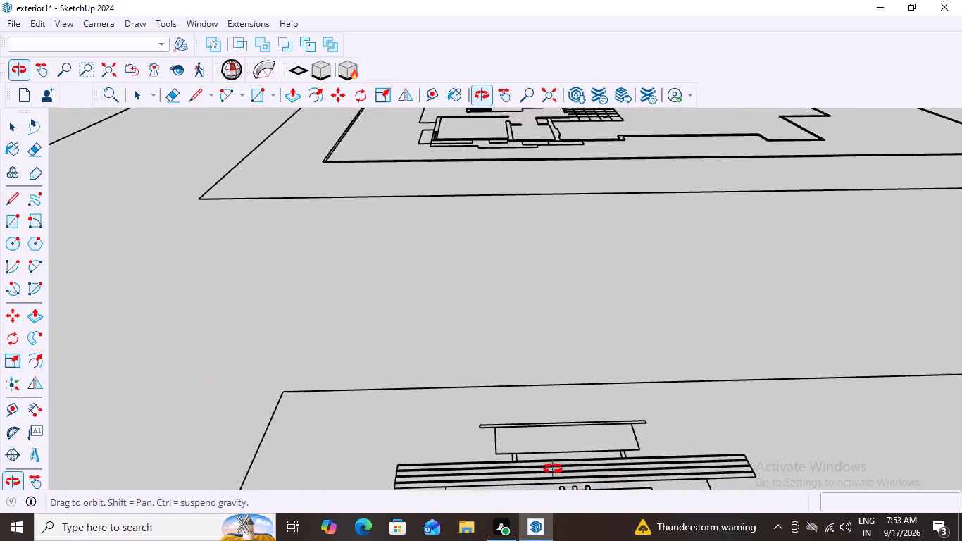
middle_drag(553, 469, 561, 444)
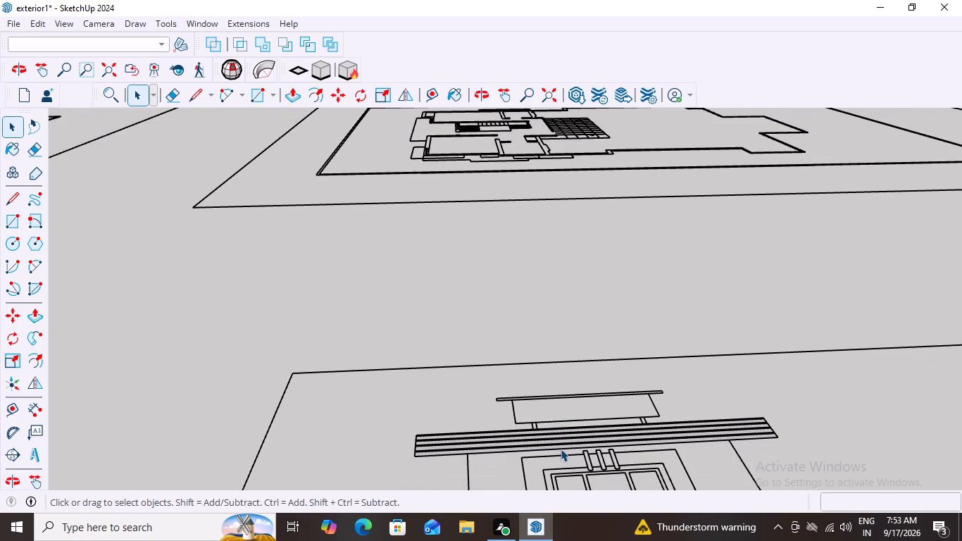
scroll(571, 454, up, 3)
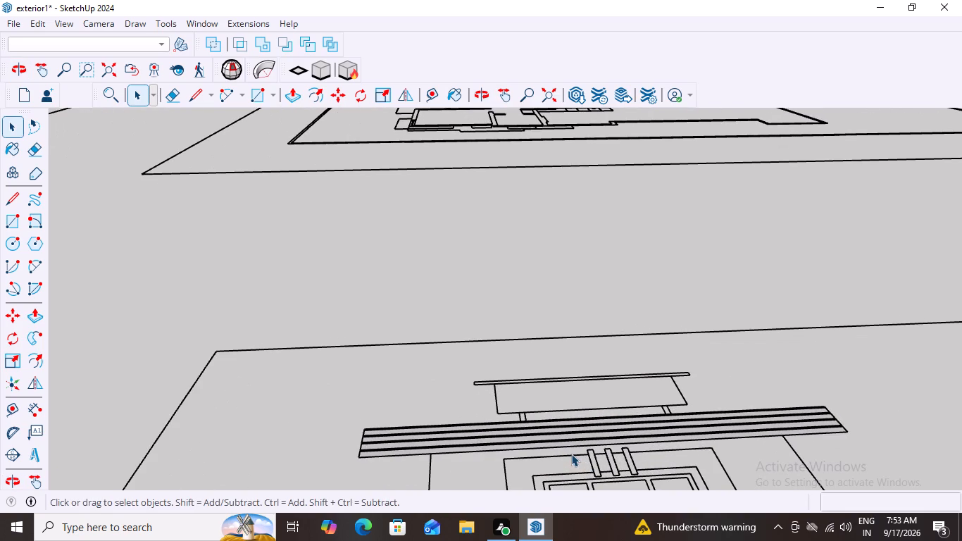
scroll(520, 418, up, 2)
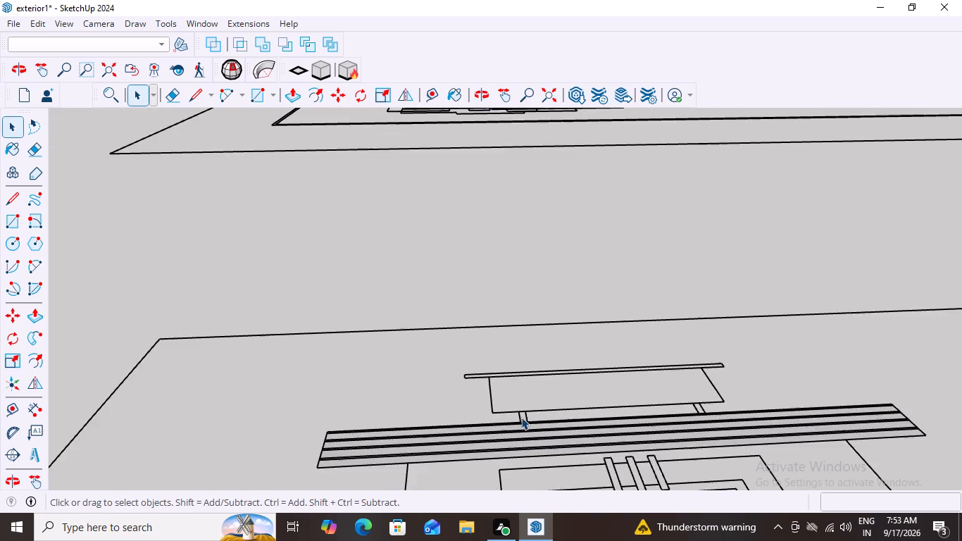
scroll(521, 417, up, 11)
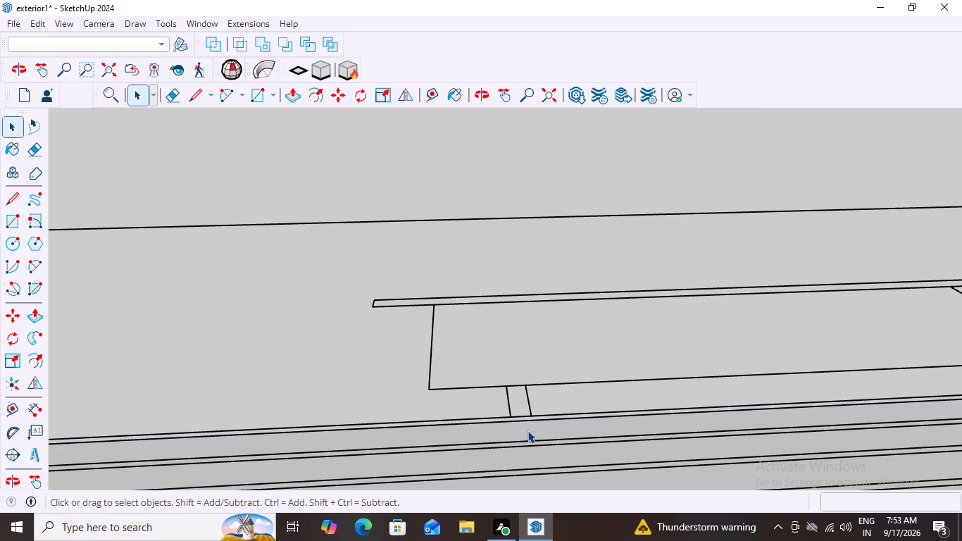
scroll(527, 430, down, 10)
scroll(597, 454, up, 4)
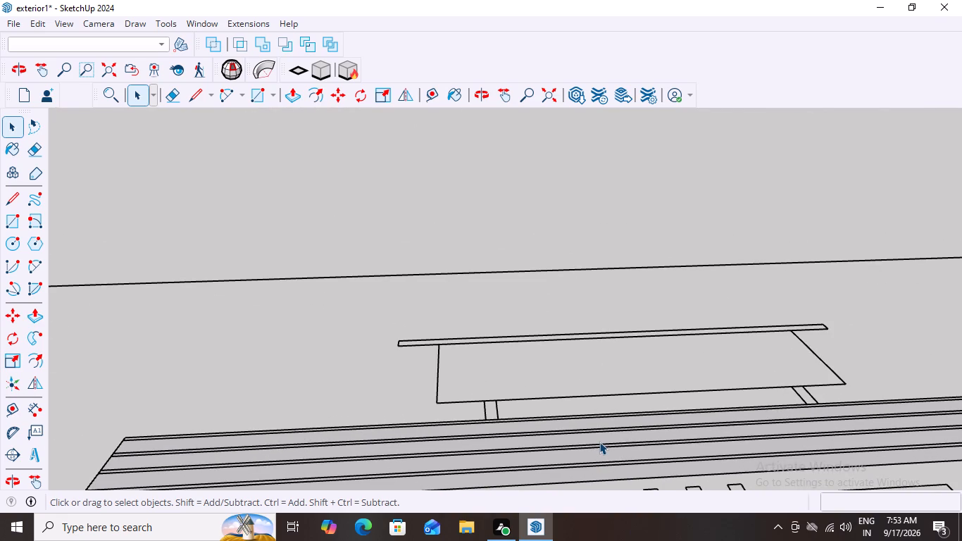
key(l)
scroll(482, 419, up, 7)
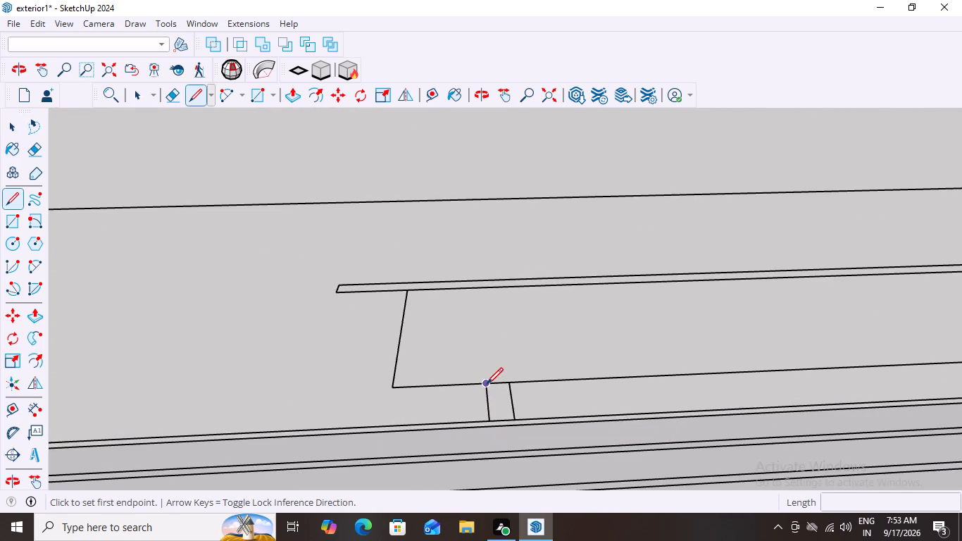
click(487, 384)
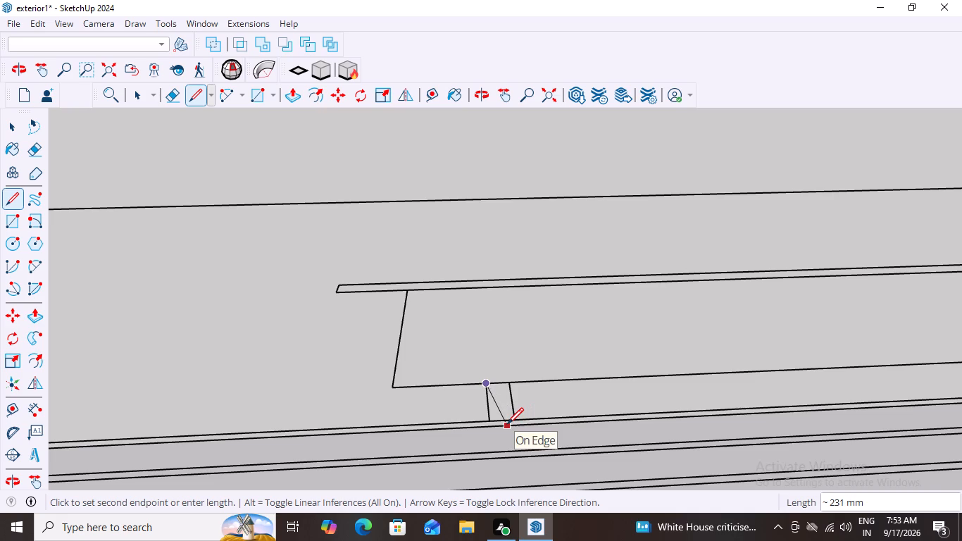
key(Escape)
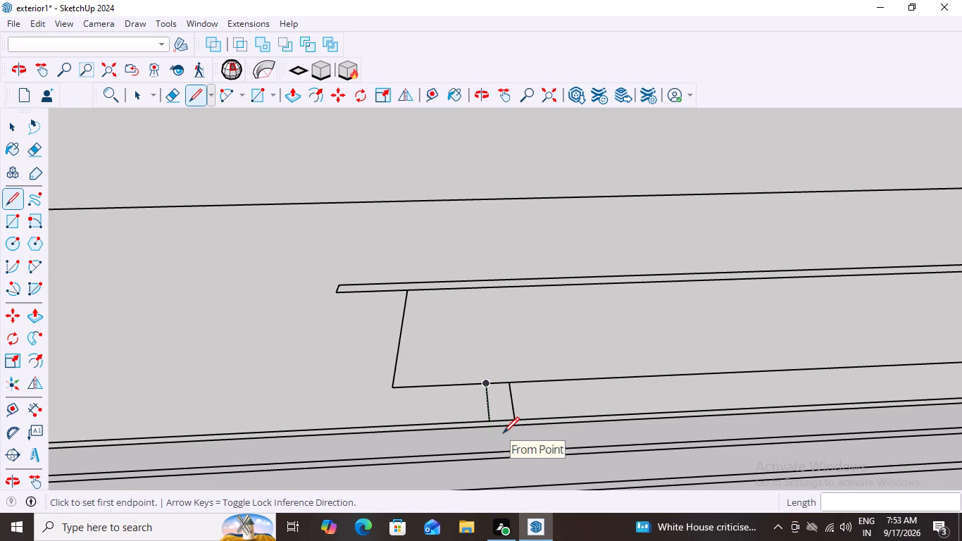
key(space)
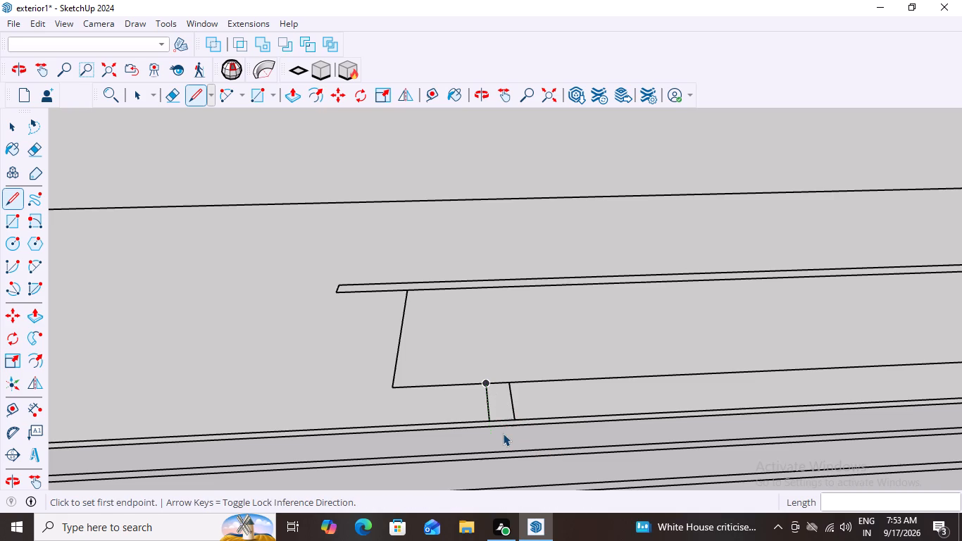
Trace the two short posts beneath the raised panel in the elevation with rectangles about 76 by 200 mm each.
text(r)
click(487, 385)
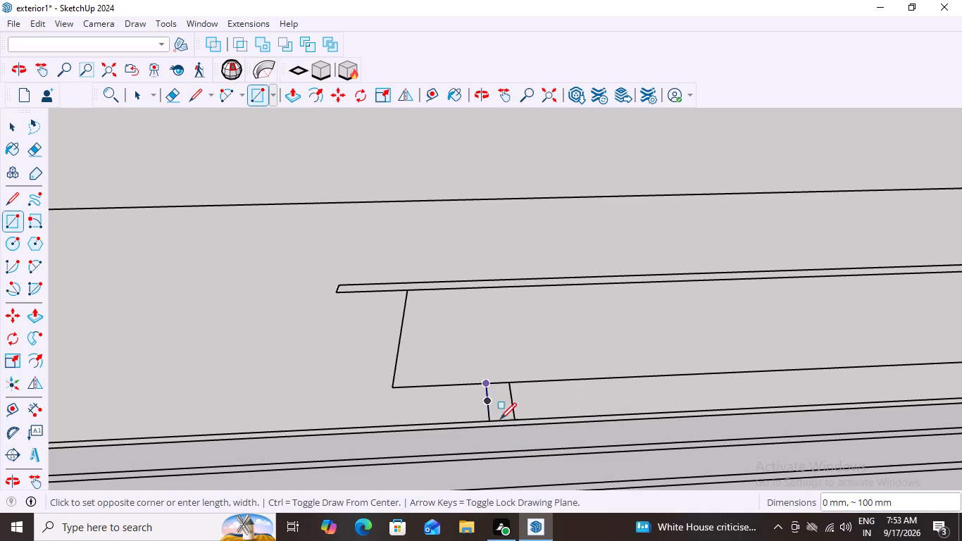
click(516, 420)
scroll(484, 444, down, 8)
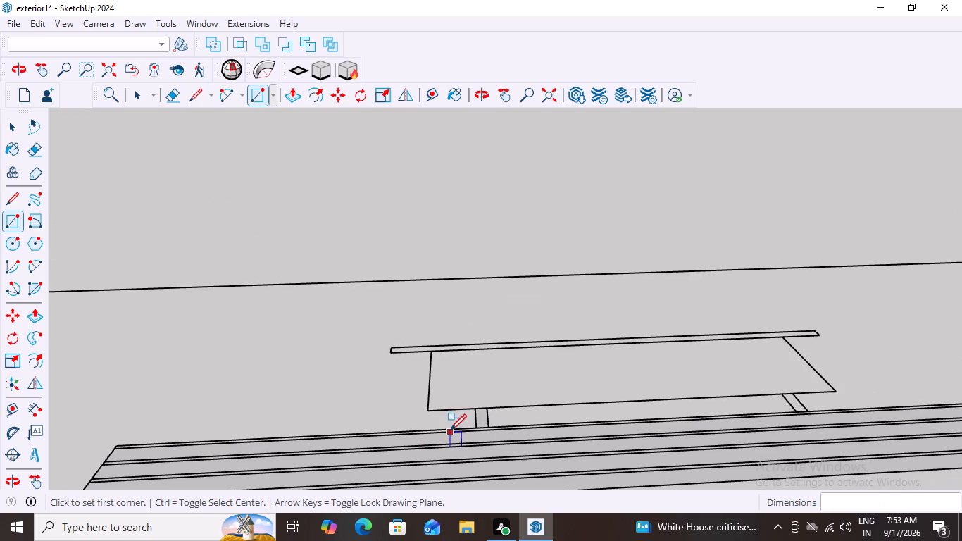
scroll(806, 416, up, 8)
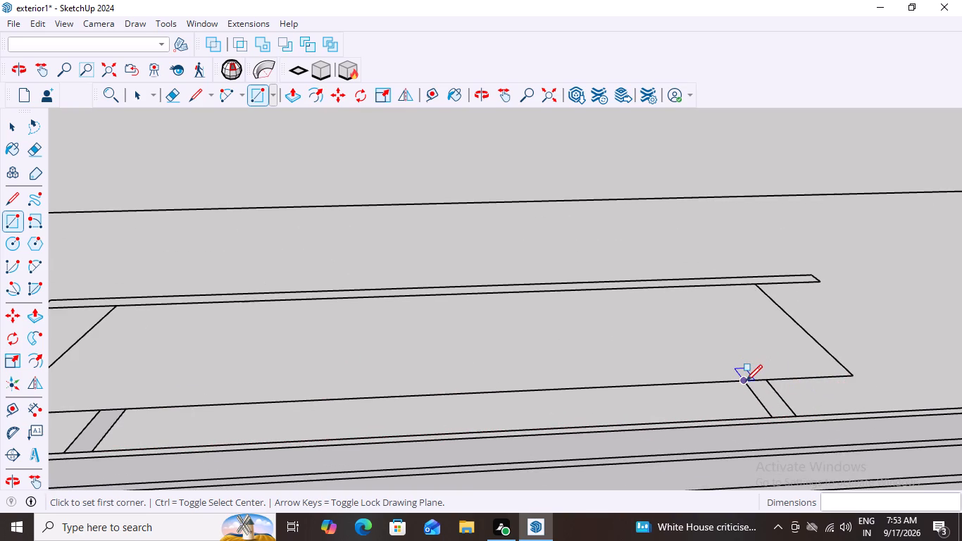
click(743, 383)
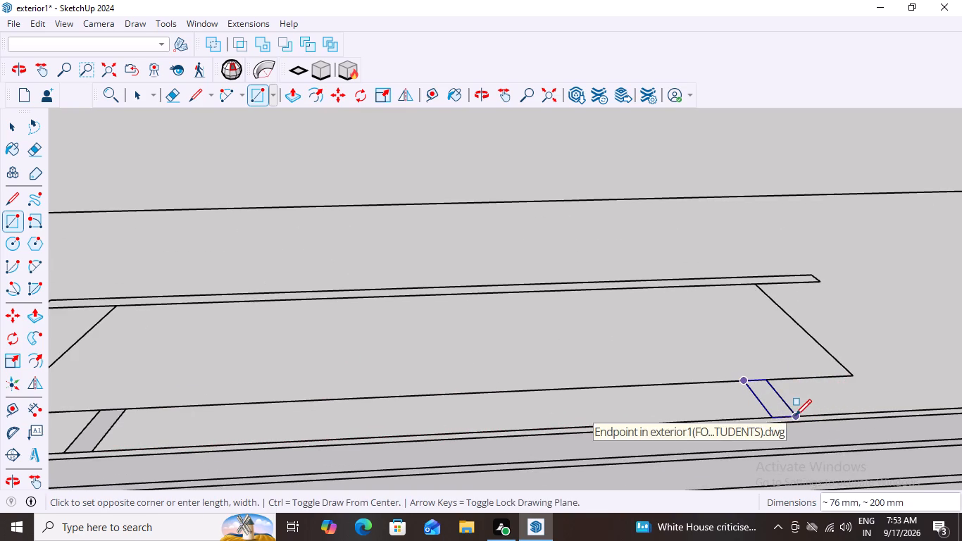
click(796, 416)
Trace the large panel above the two posts in the elevation with a rectangle about 2743 by 743 mm.
scroll(799, 417, down, 11)
scroll(500, 358, up, 2)
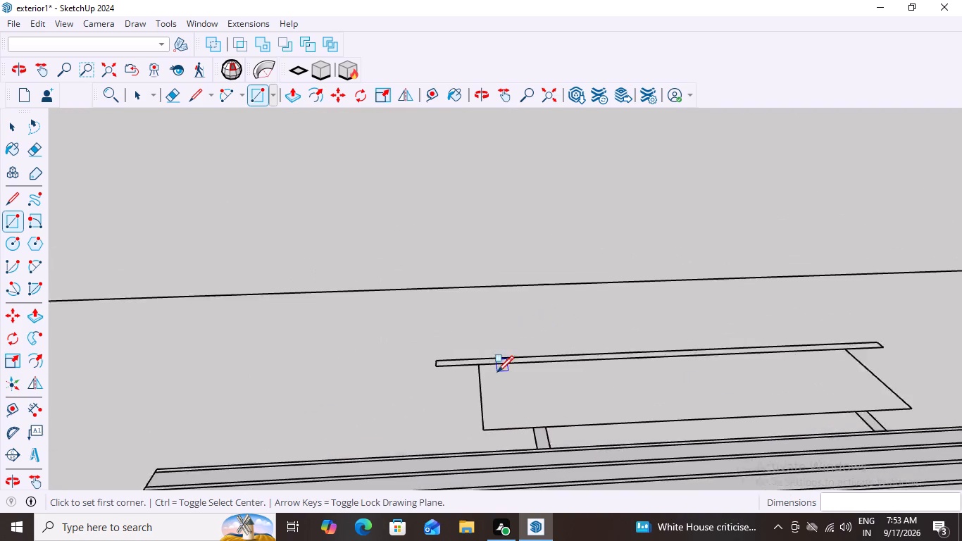
scroll(497, 372, up, 8)
scroll(466, 368, down, 3)
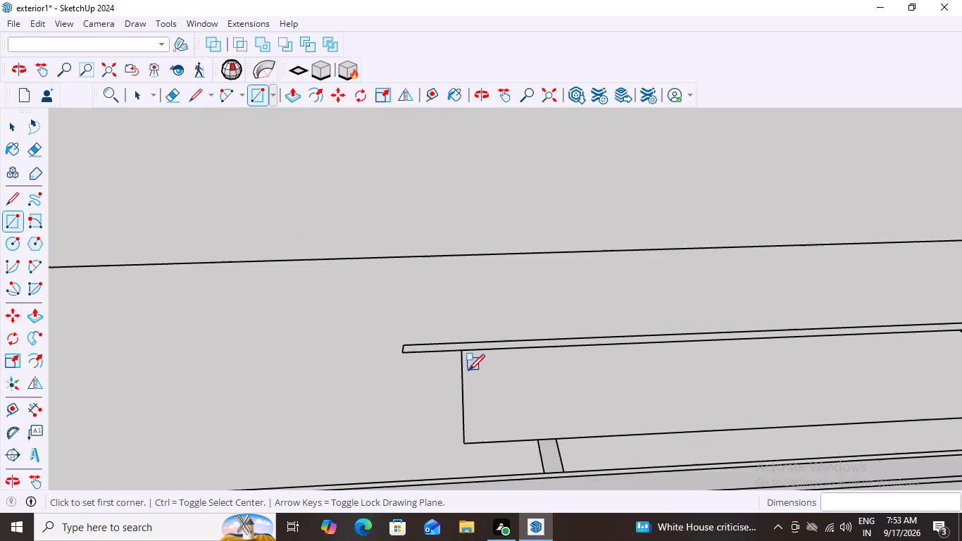
scroll(468, 371, down, 6)
scroll(416, 381, up, 3)
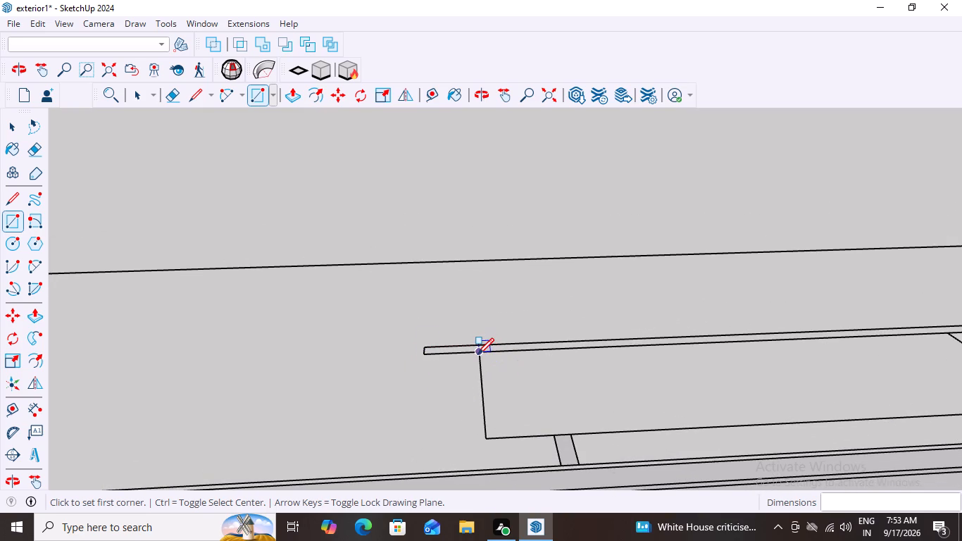
drag(477, 354, 480, 361)
scroll(498, 440, down, 10)
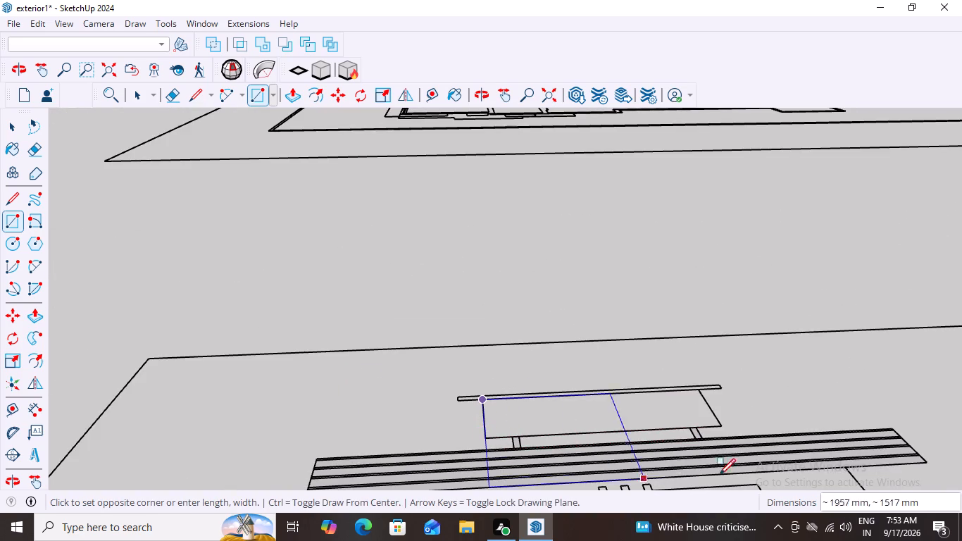
scroll(745, 442, up, 7)
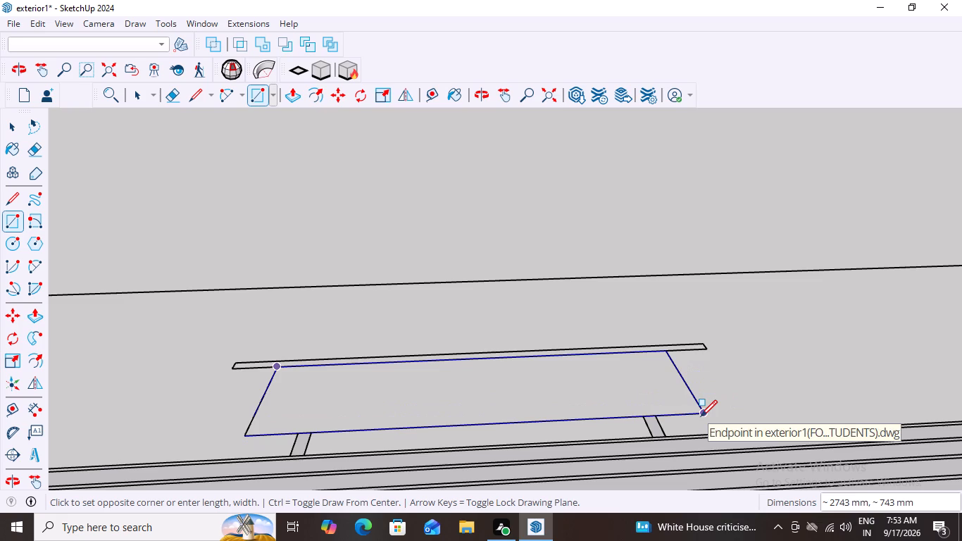
click(701, 414)
Trace the thin cap strip along the panel's upper edge with a rectangle about 3353 by 76 mm.
scroll(784, 402, down, 3)
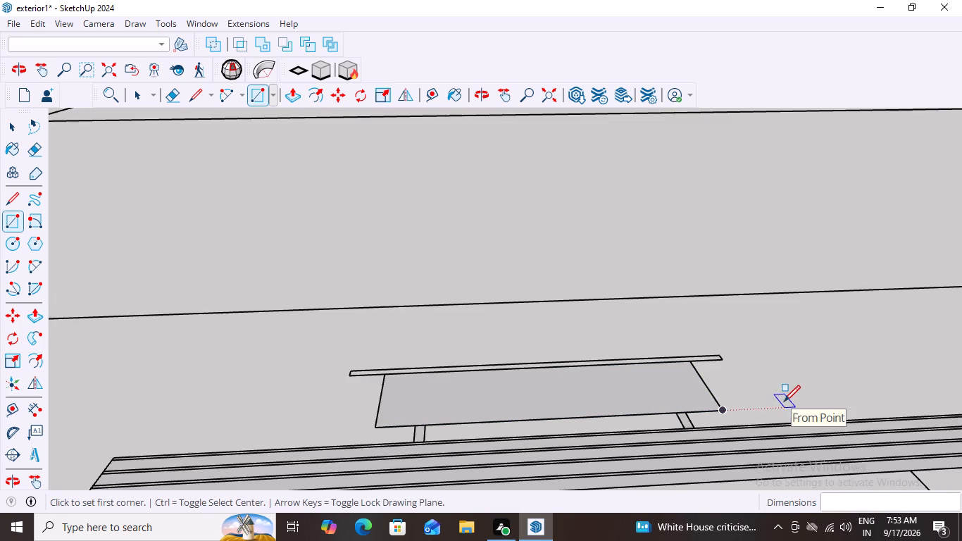
scroll(784, 402, down, 5)
scroll(520, 378, up, 11)
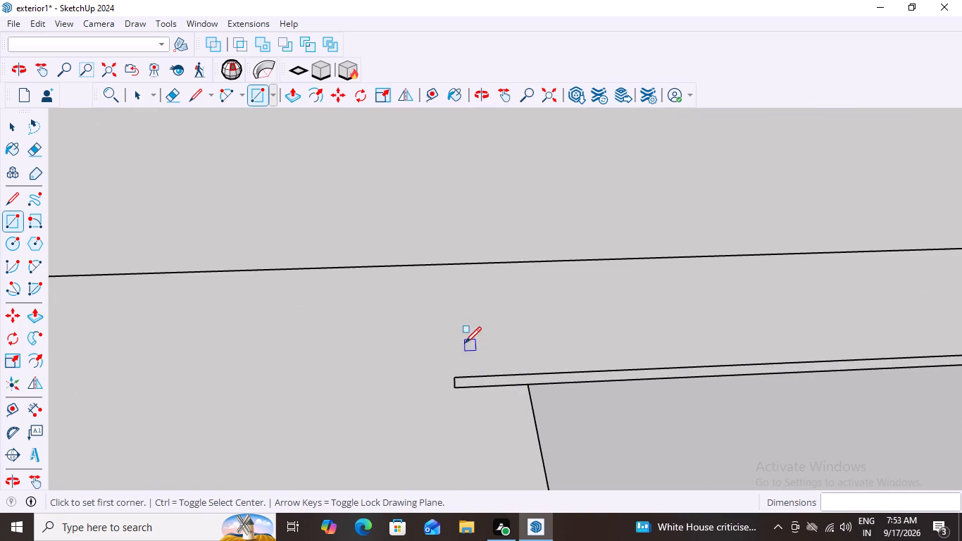
click(455, 380)
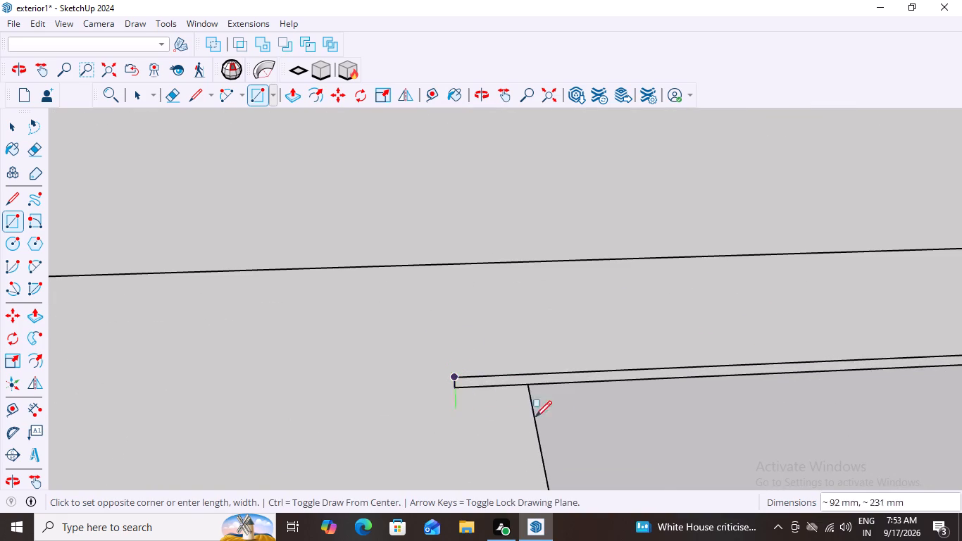
scroll(640, 410, down, 17)
scroll(761, 412, up, 8)
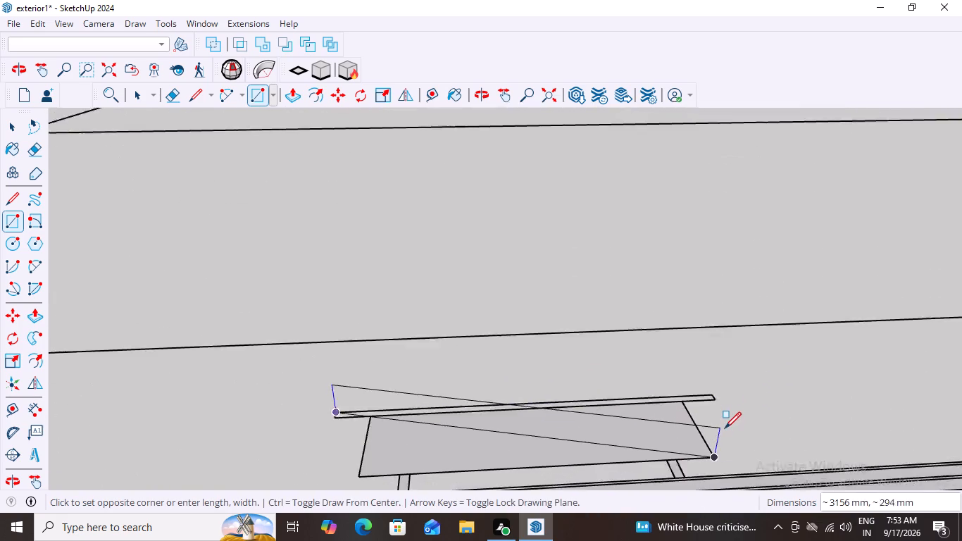
scroll(725, 428, up, 8)
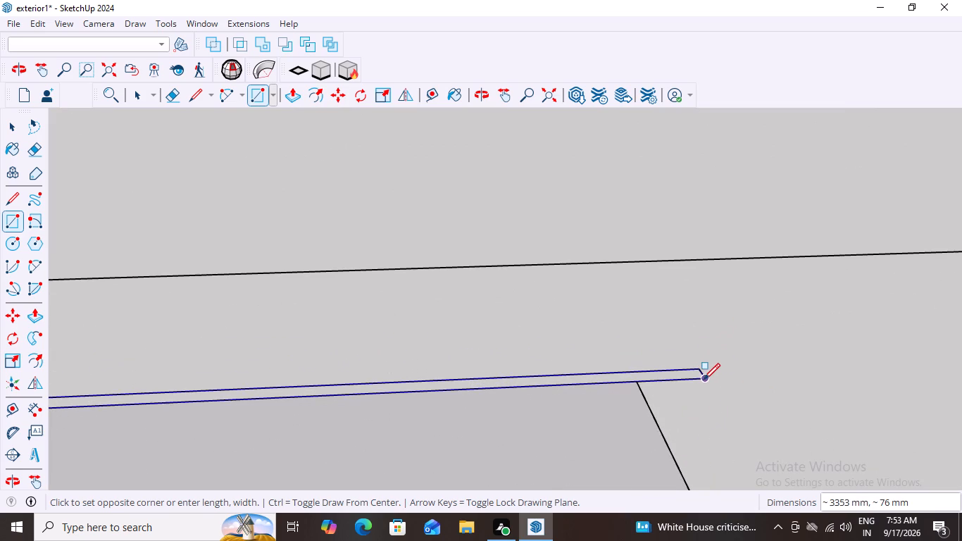
click(704, 380)
key(space)
Make one group from the traced raised panel, its two short posts and the thin cap strip.
scroll(727, 423, down, 13)
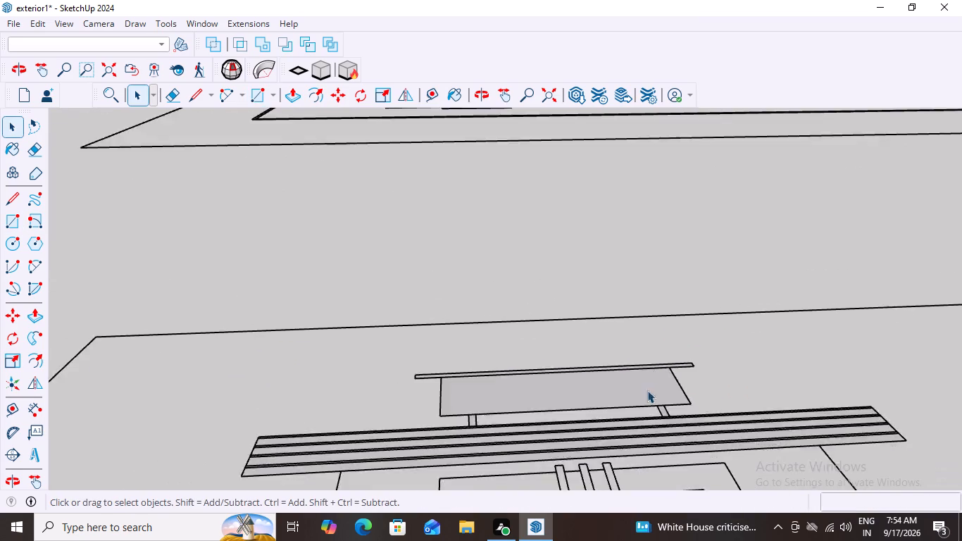
scroll(647, 390, down, 3)
middle_drag(647, 401, 621, 540)
middle_drag(634, 425, 646, 514)
scroll(565, 383, up, 10)
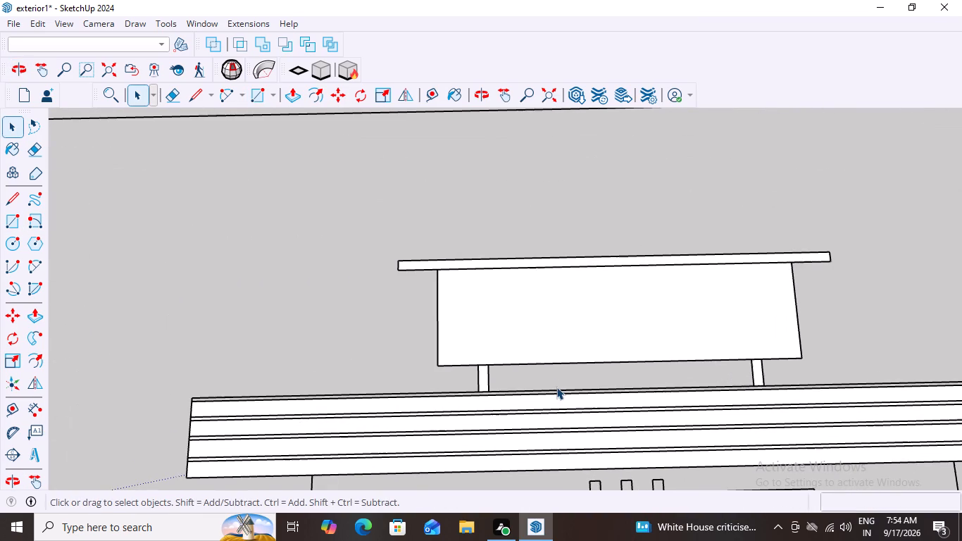
double_click(480, 375)
triple_click(480, 375)
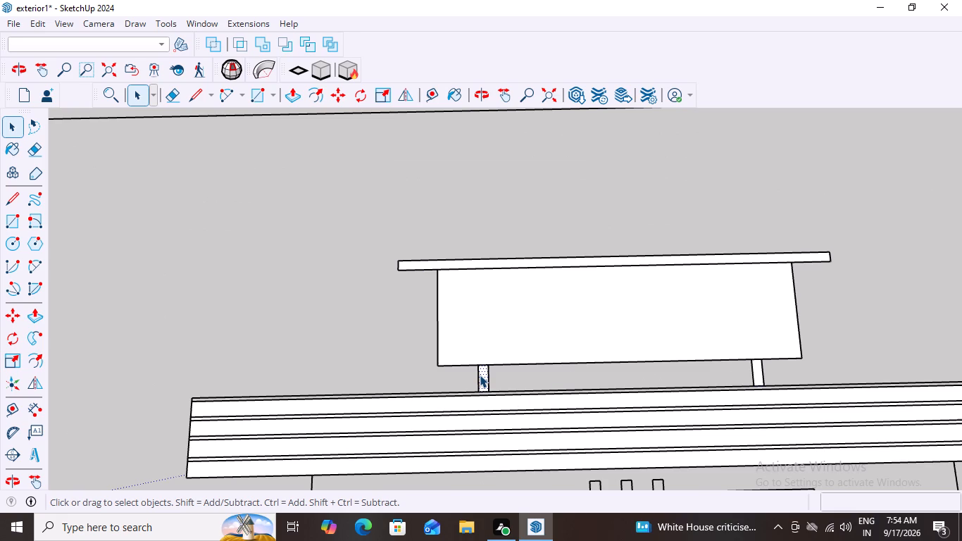
click(480, 375)
triple_click(480, 375)
double_click(480, 375)
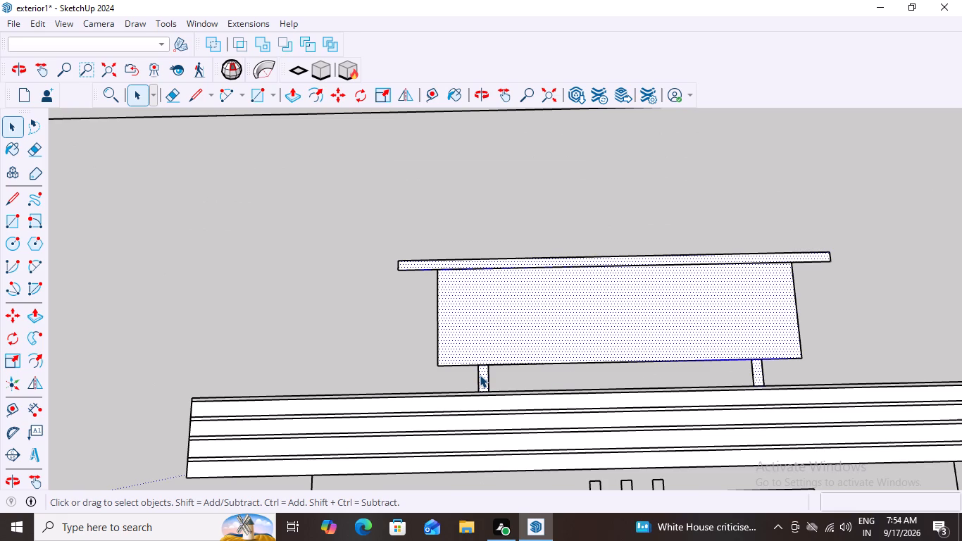
click(496, 199)
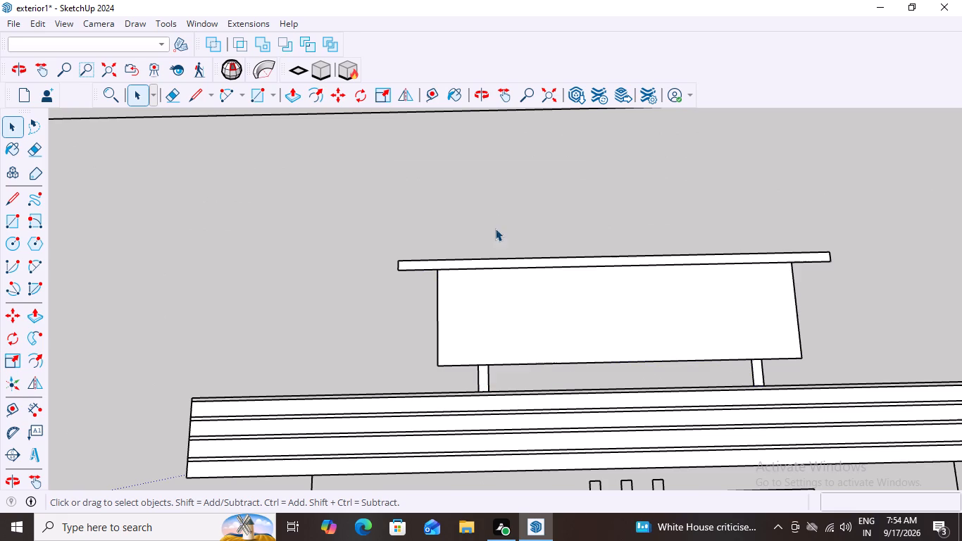
triple_click(488, 323)
click(488, 323)
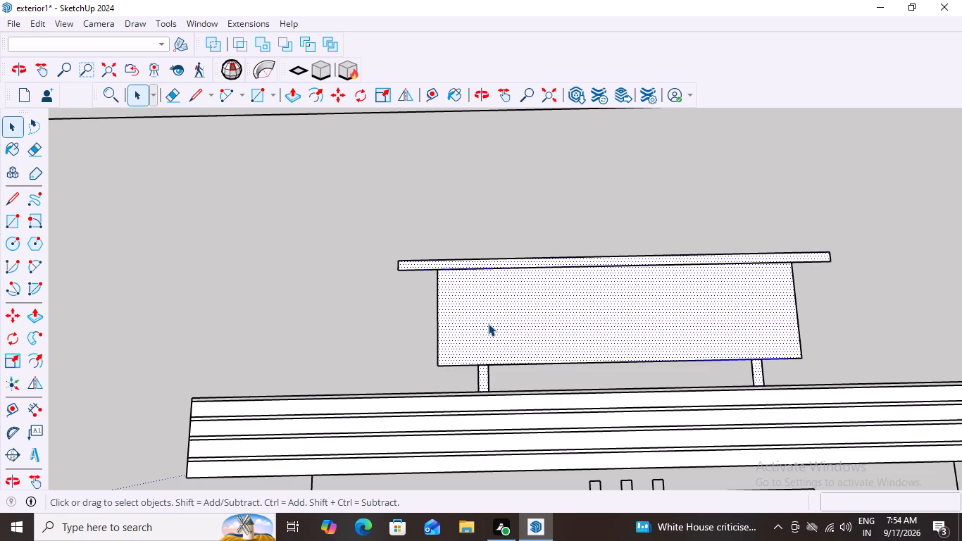
right_click(488, 323)
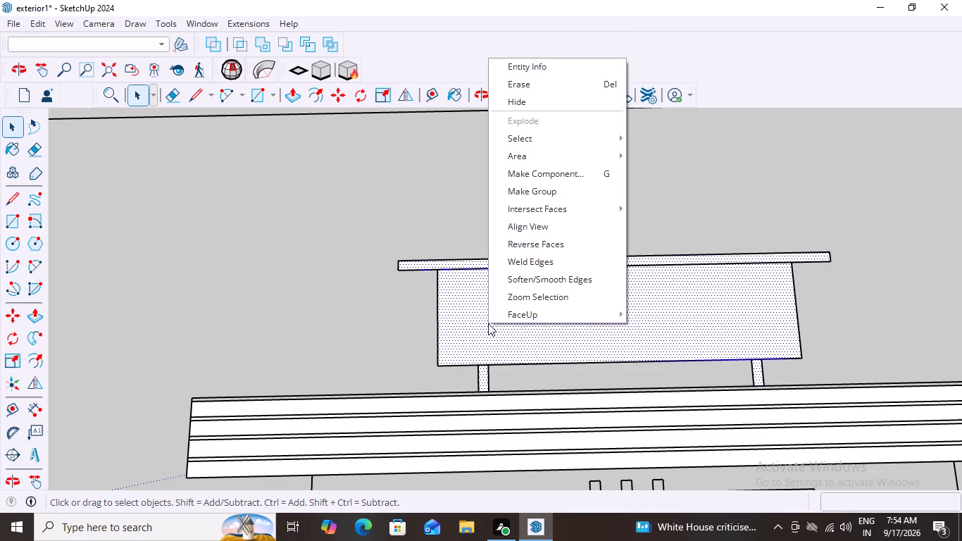
click(545, 192)
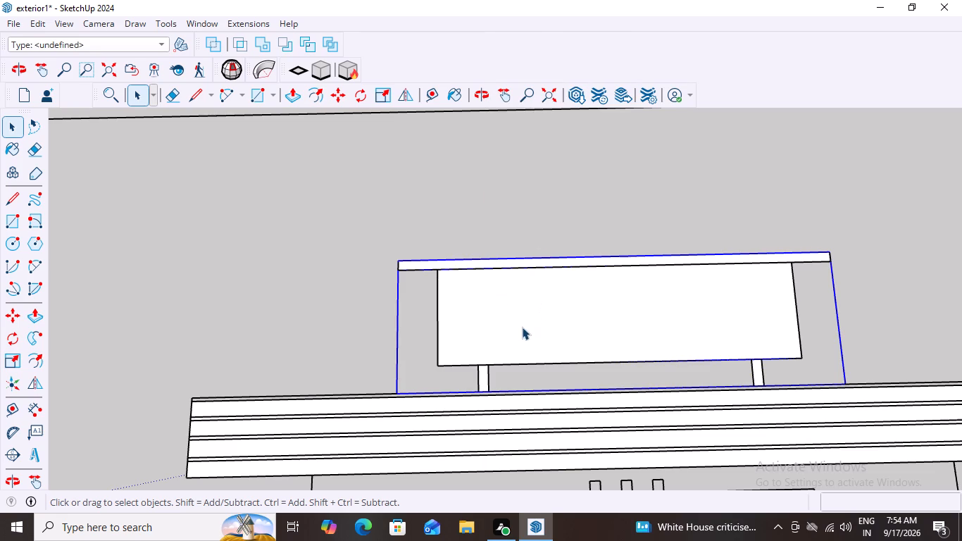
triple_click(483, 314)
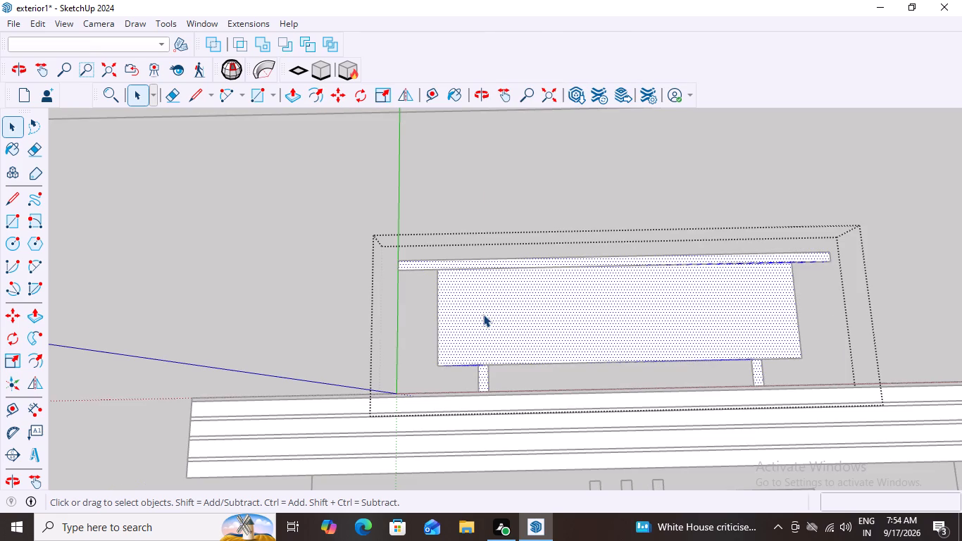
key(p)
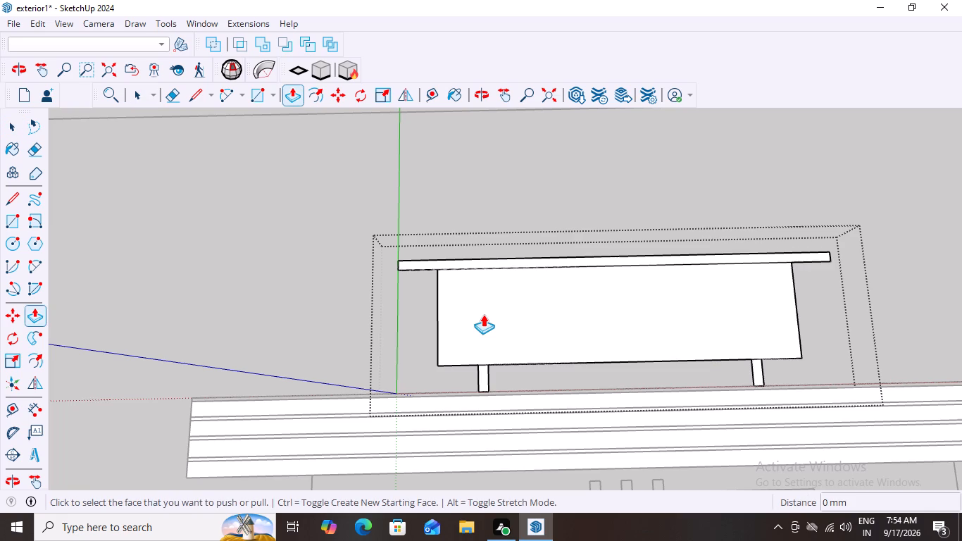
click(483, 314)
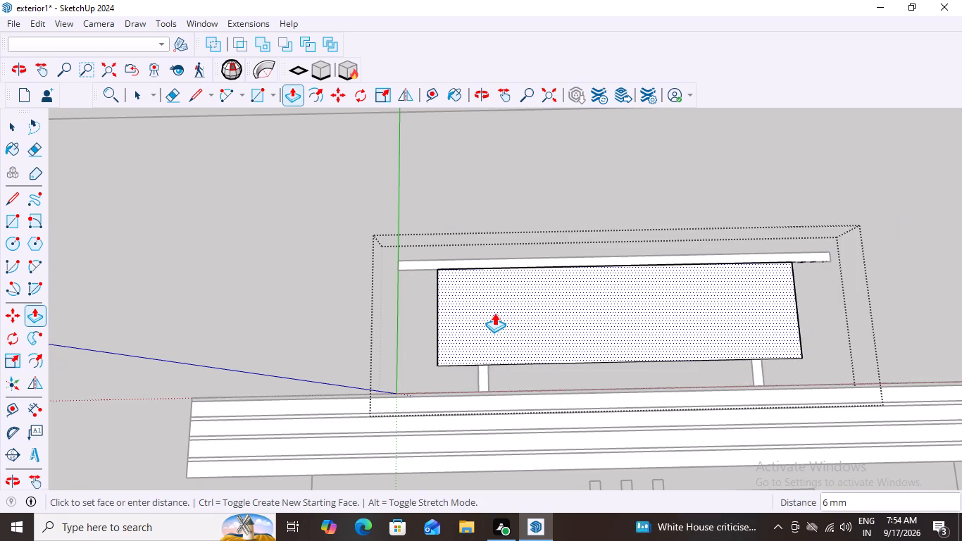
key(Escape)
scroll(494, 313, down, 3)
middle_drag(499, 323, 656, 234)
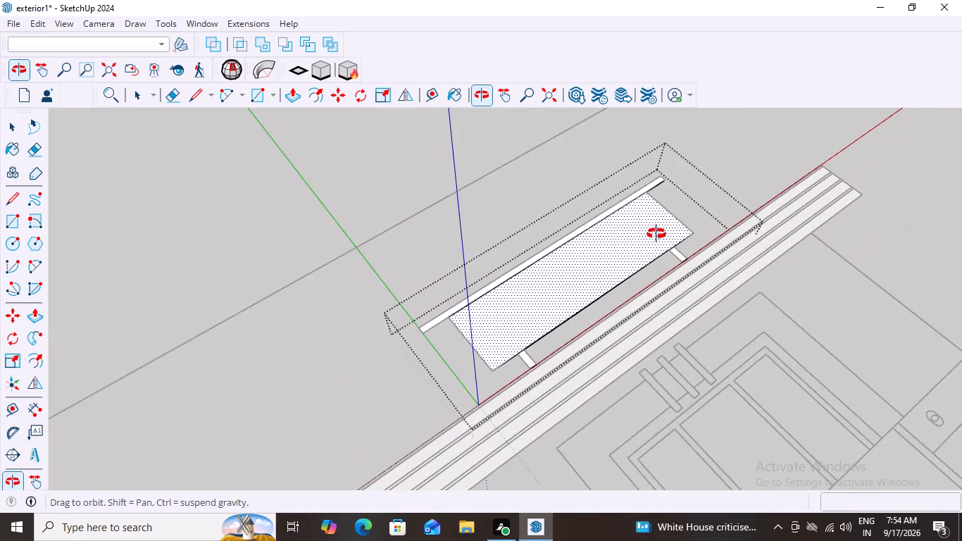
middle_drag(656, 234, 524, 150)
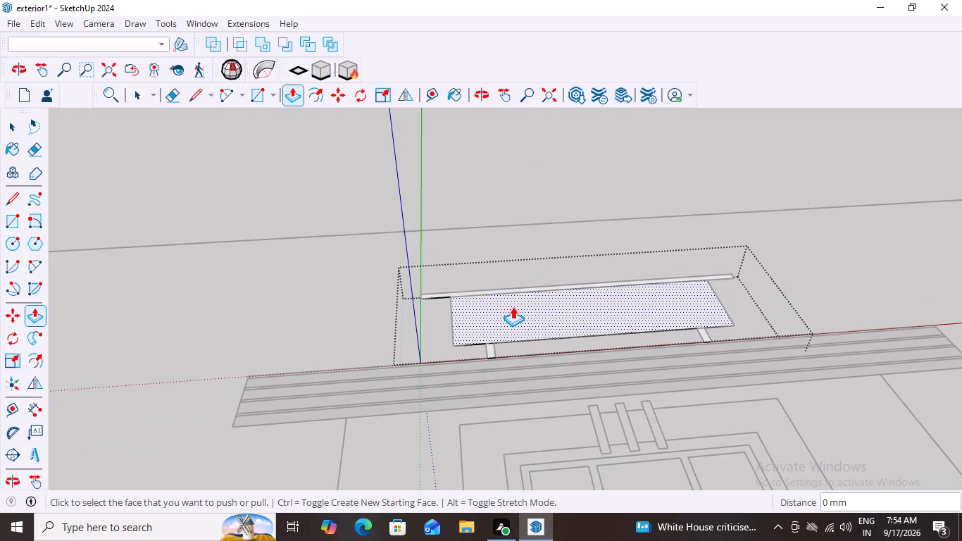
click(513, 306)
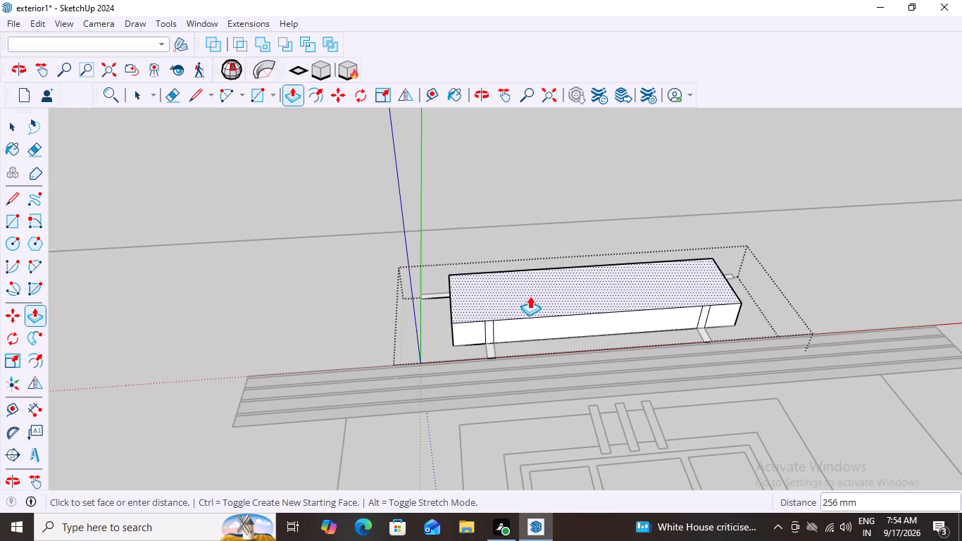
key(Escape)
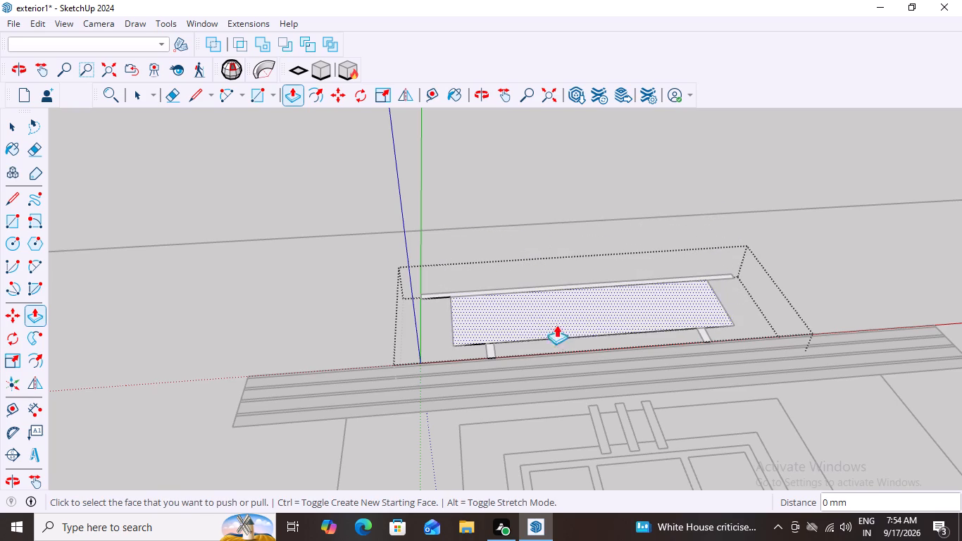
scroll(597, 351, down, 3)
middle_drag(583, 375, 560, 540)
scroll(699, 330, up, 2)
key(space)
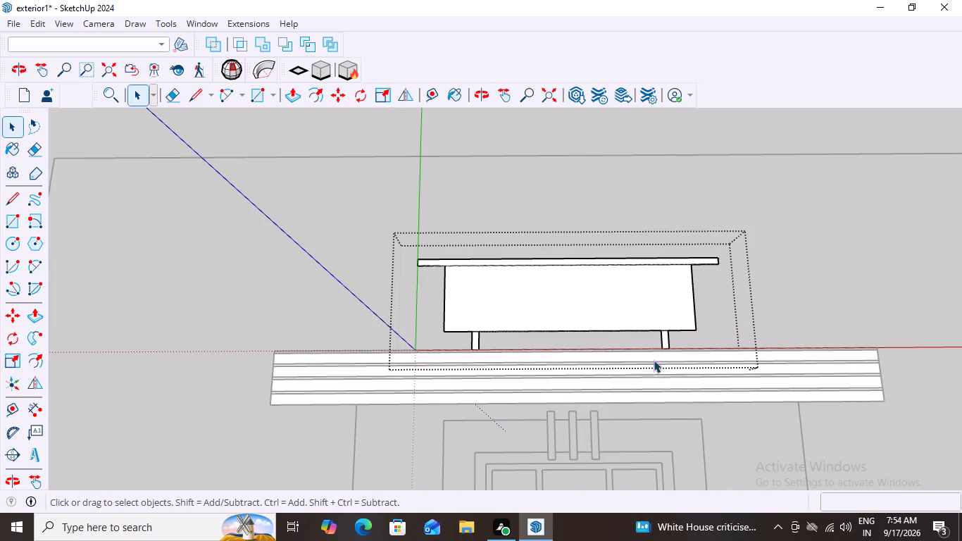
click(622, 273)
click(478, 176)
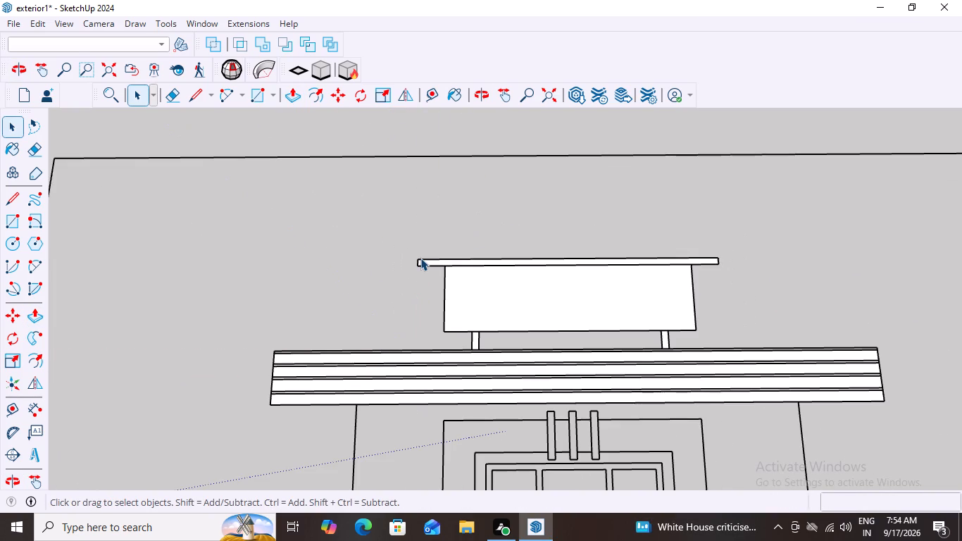
Move the raised panel group about 27781 mm off the elevation to the empty area beside the staircase plan.
click(420, 258)
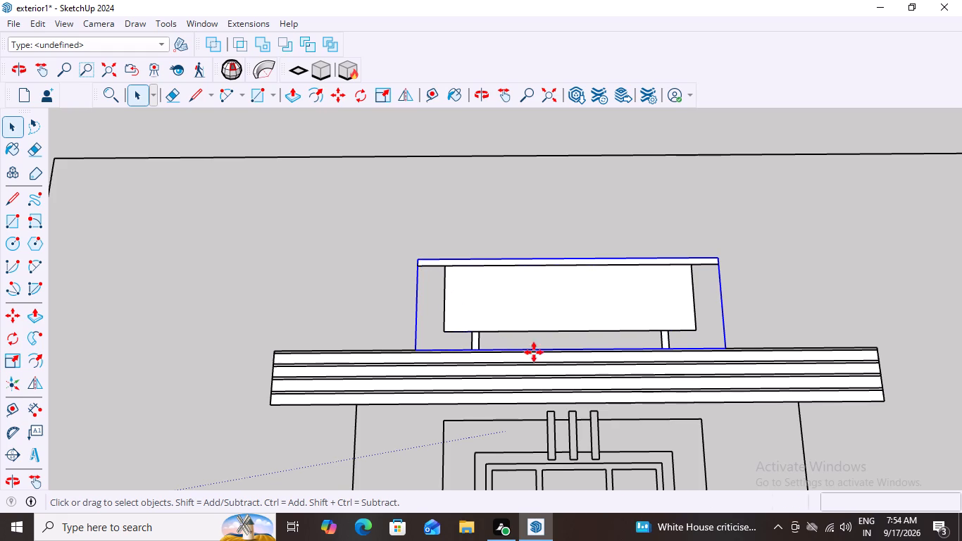
key(m)
scroll(677, 352, up, 5)
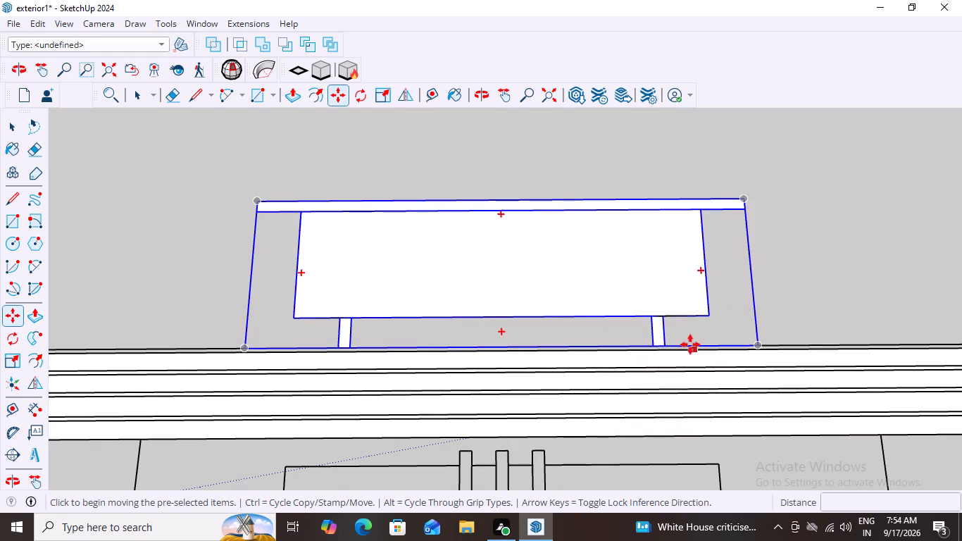
click(666, 346)
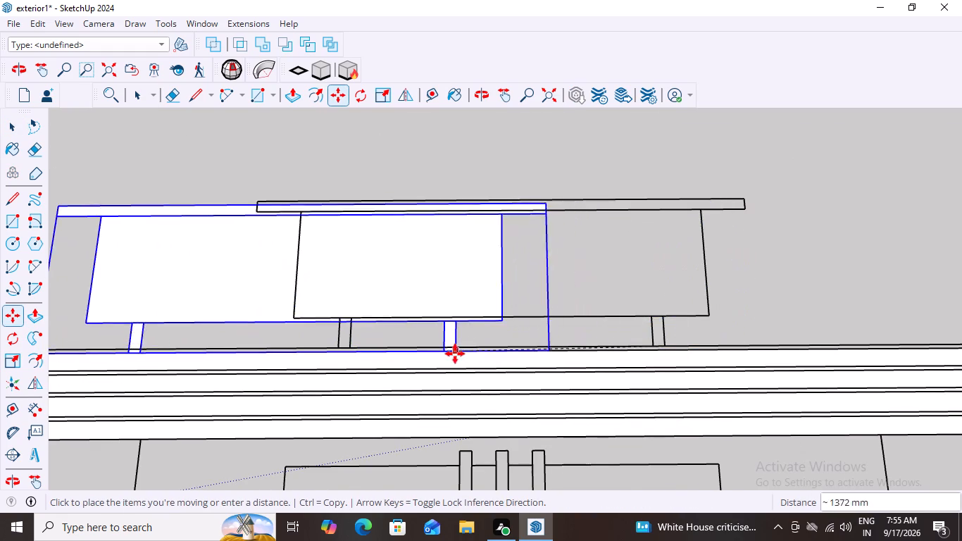
scroll(455, 354, down, 20)
scroll(455, 354, down, 17)
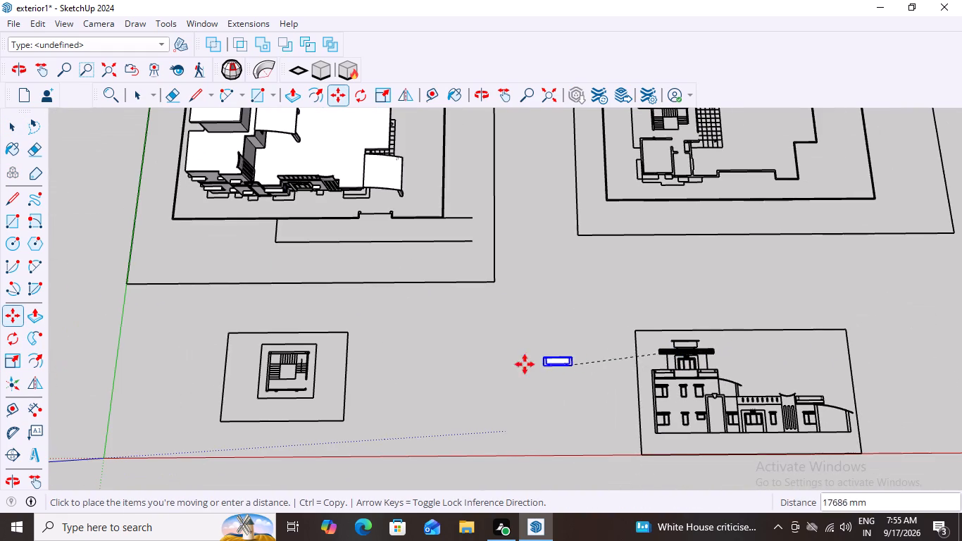
scroll(466, 332, up, 18)
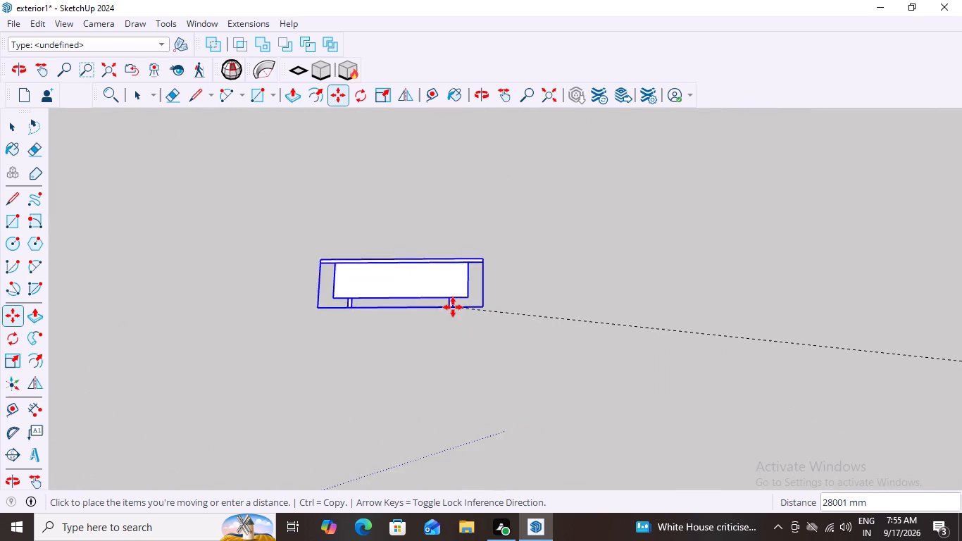
scroll(453, 307, up, 14)
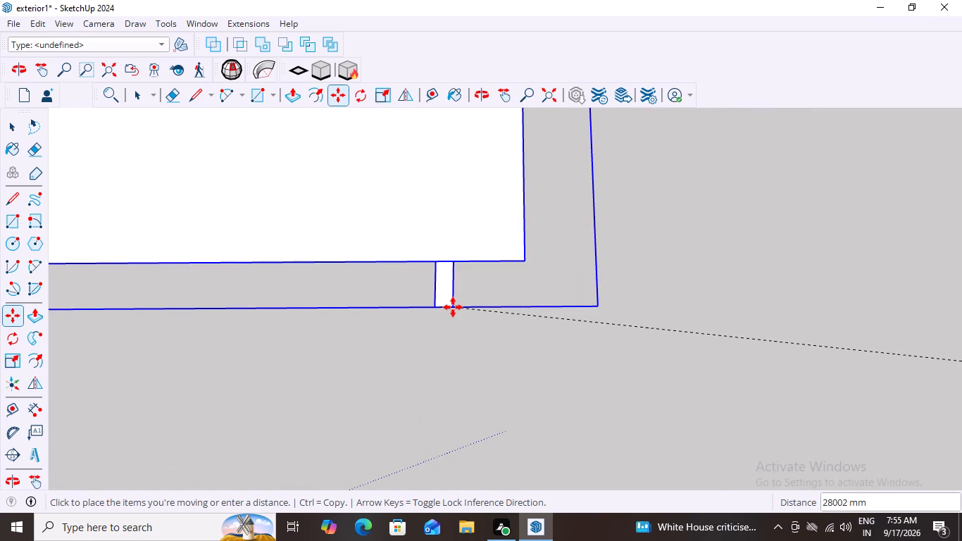
scroll(467, 318, down, 9)
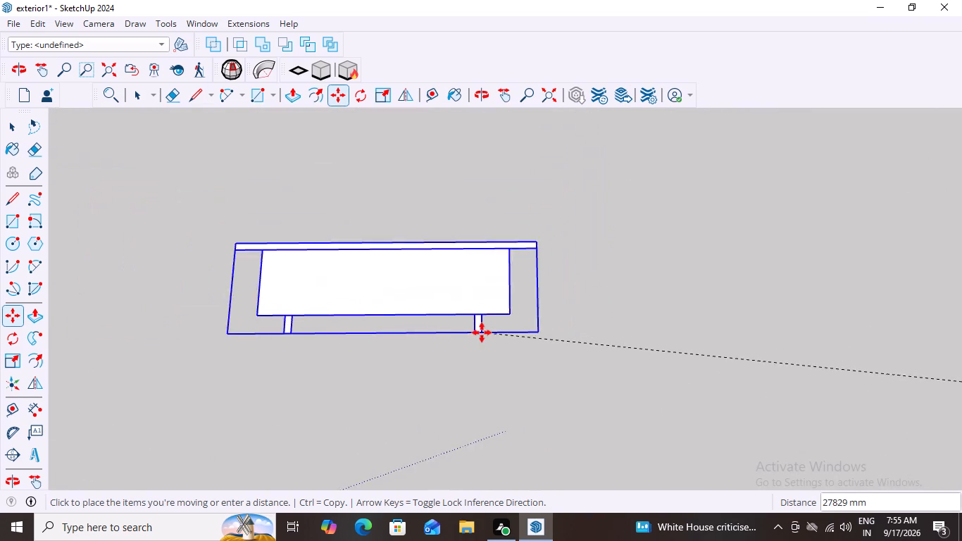
scroll(482, 332, down, 3)
scroll(485, 328, up, 8)
click(488, 325)
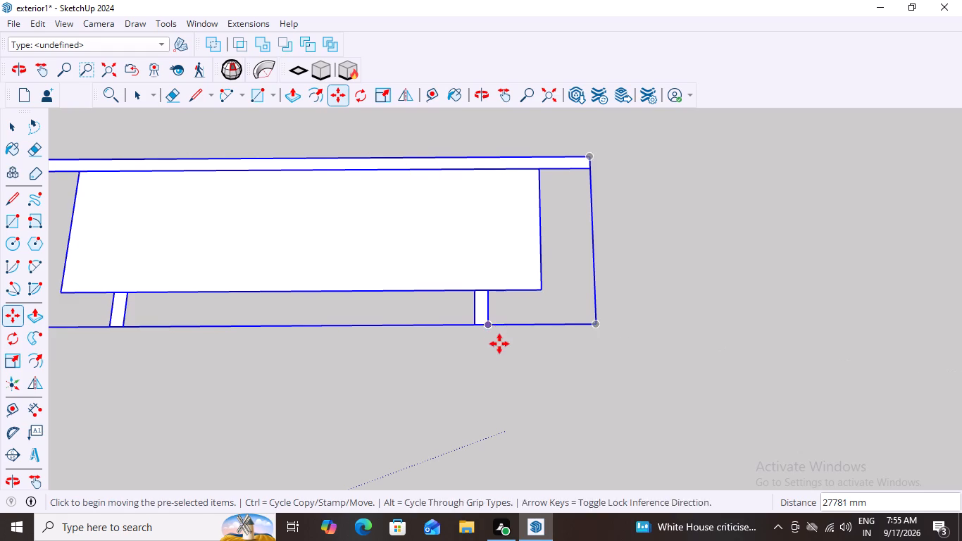
scroll(501, 347, down, 18)
scroll(608, 400, up, 2)
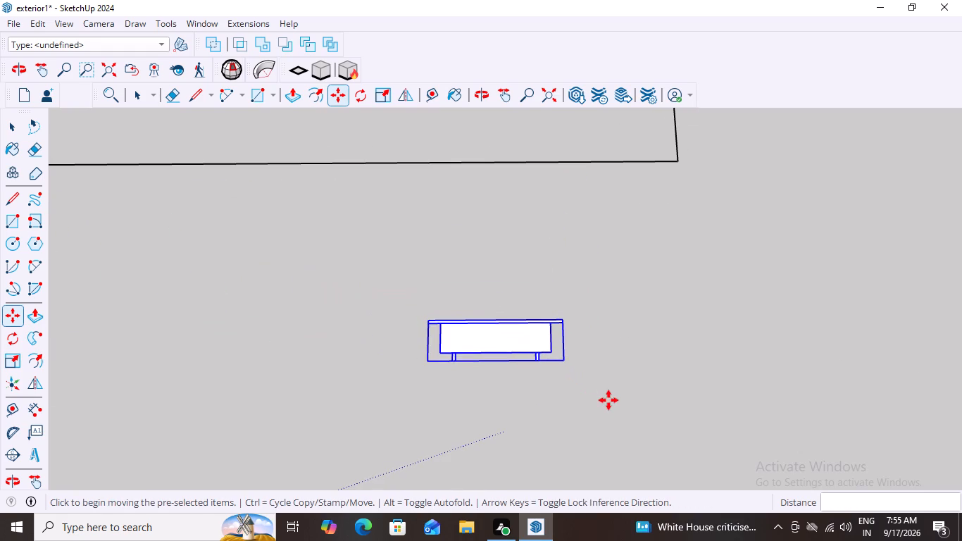
key(space)
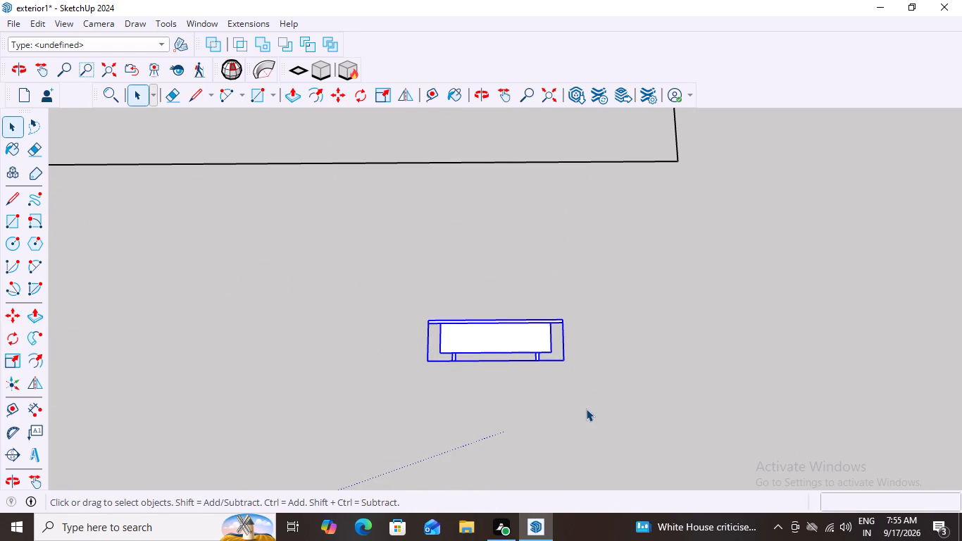
Rotate the raised panel group 90 degrees about the red axis at a post's base so it stands upright.
key(q)
scroll(447, 370, up, 5)
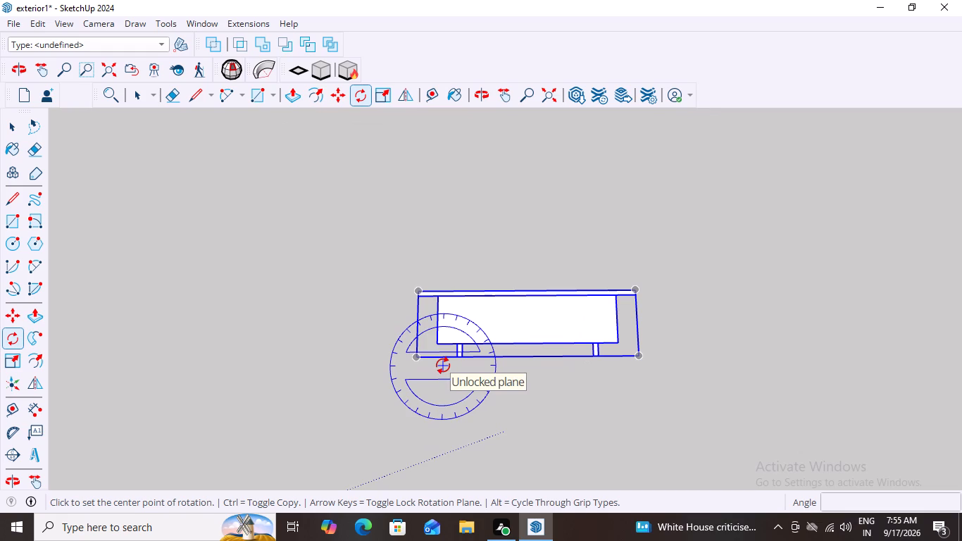
key(Down)
key(Up)
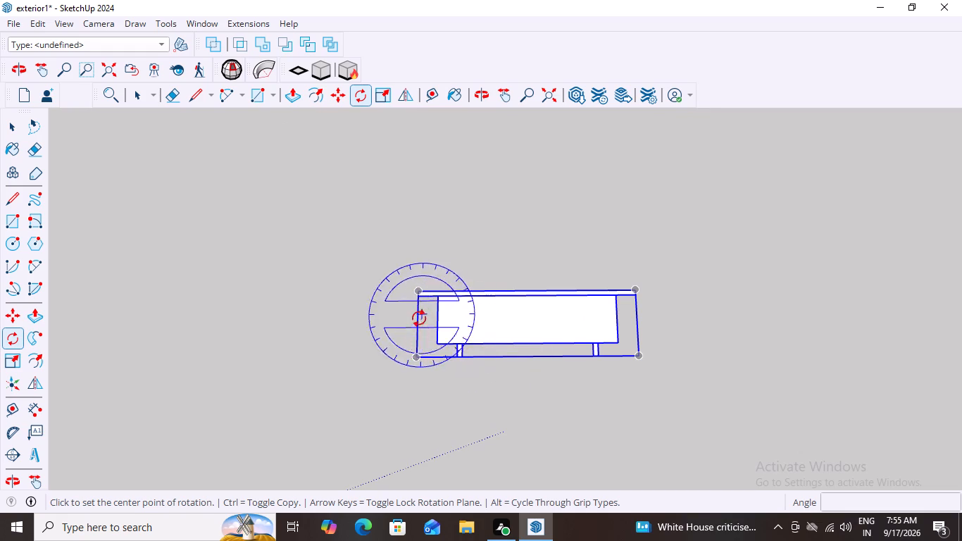
key(Right)
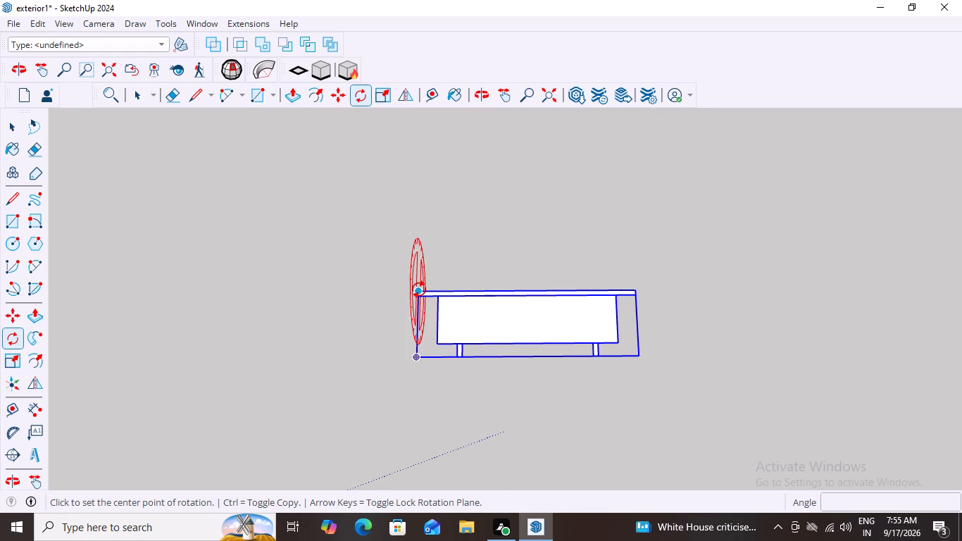
click(455, 356)
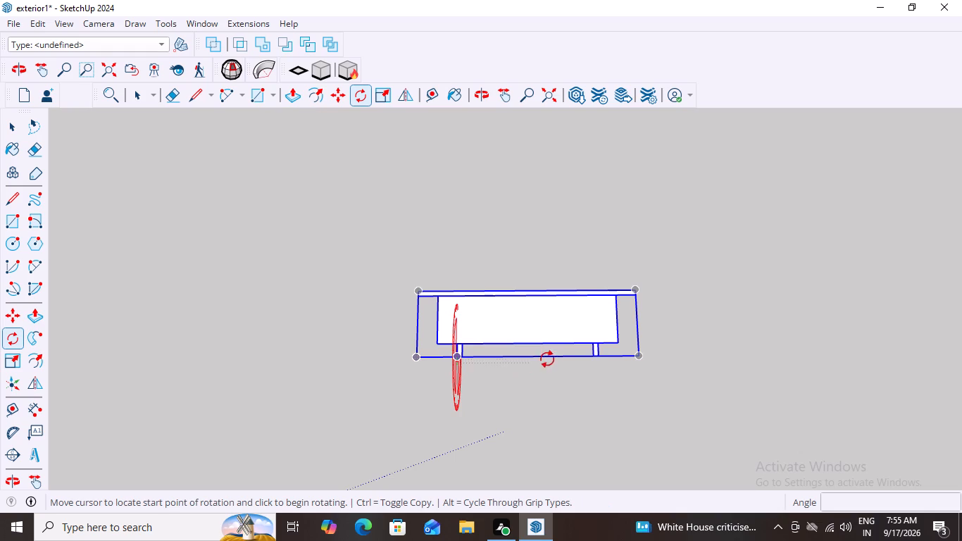
click(601, 355)
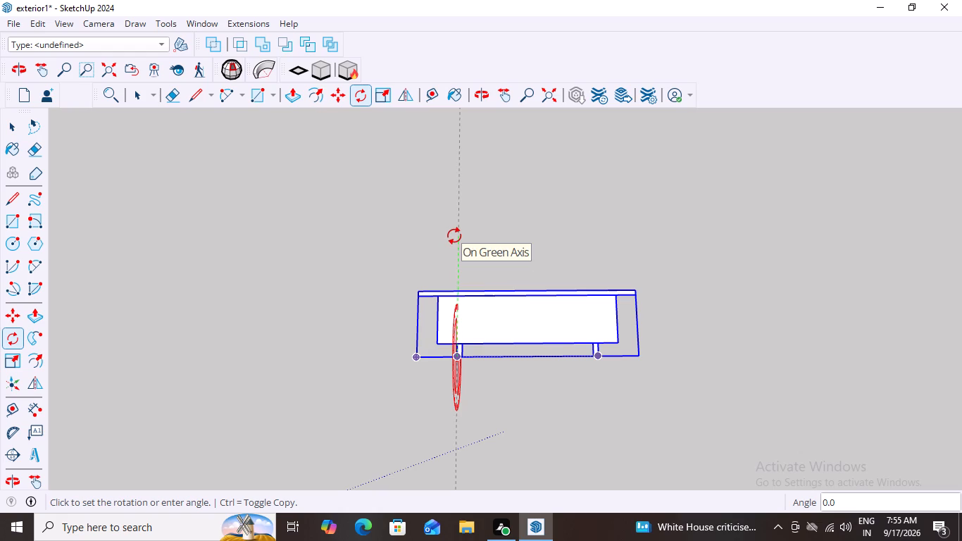
text(90)
key(Return)
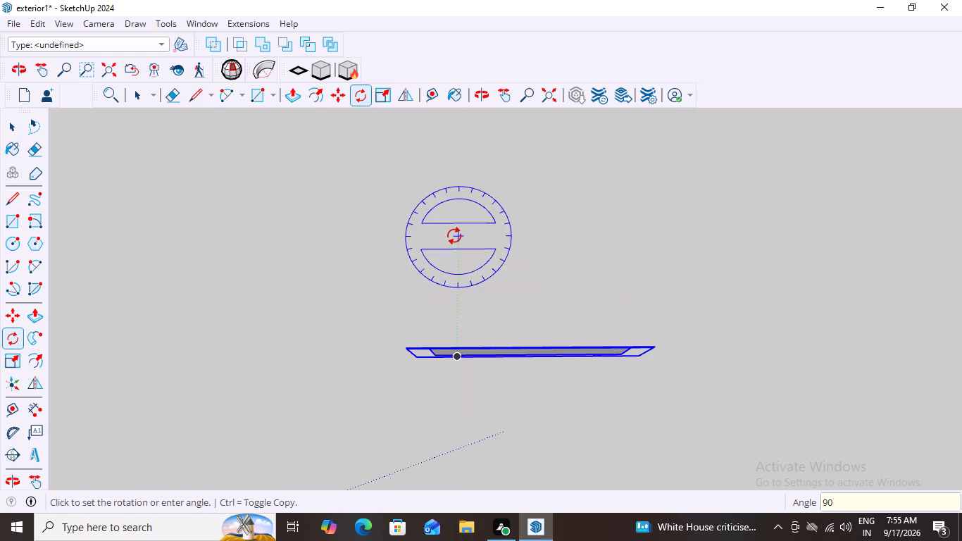
key(space)
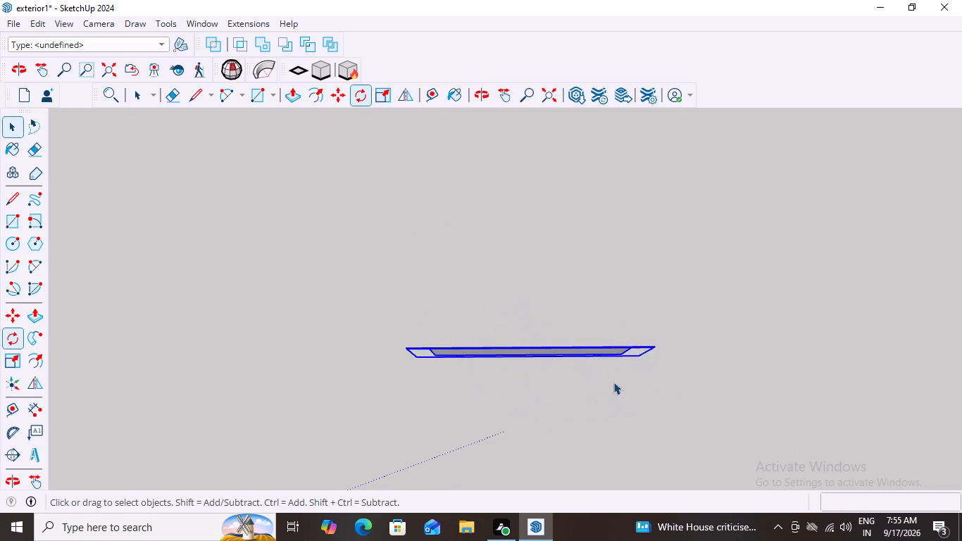
Inside the upright raised panel group, extrude the main panel face forward into a deep box.
middle_drag(566, 392, 634, 221)
scroll(634, 221, down, 11)
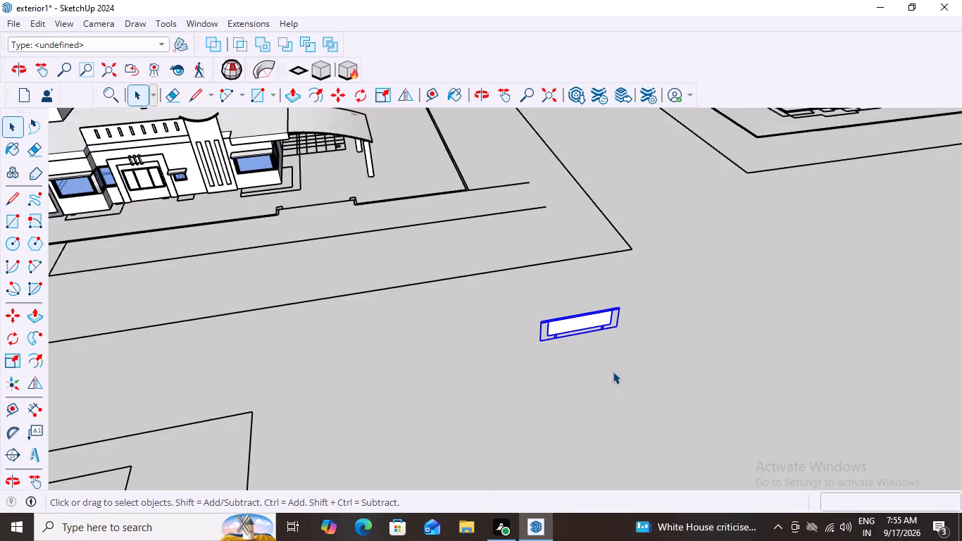
middle_drag(613, 371, 551, 347)
scroll(545, 317, up, 7)
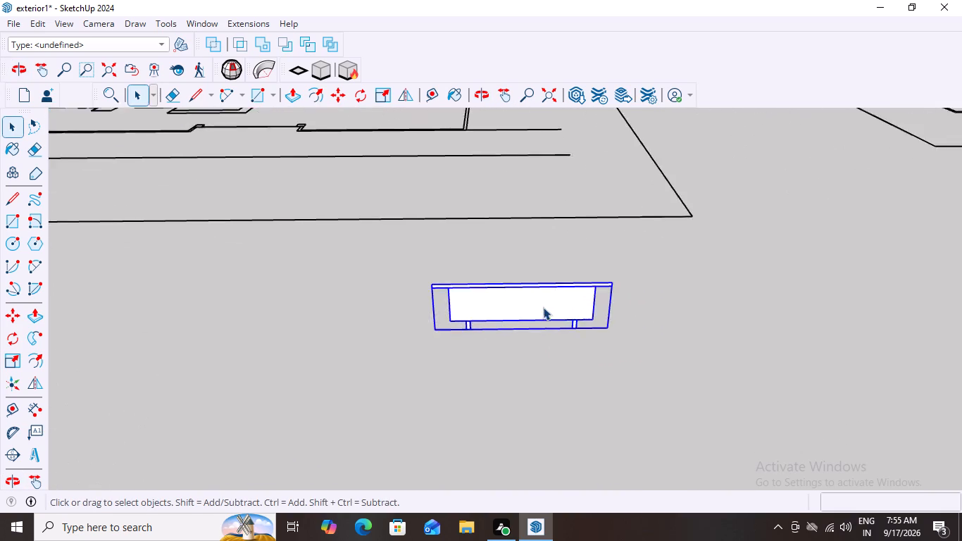
scroll(543, 307, up, 3)
middle_drag(620, 337, 413, 362)
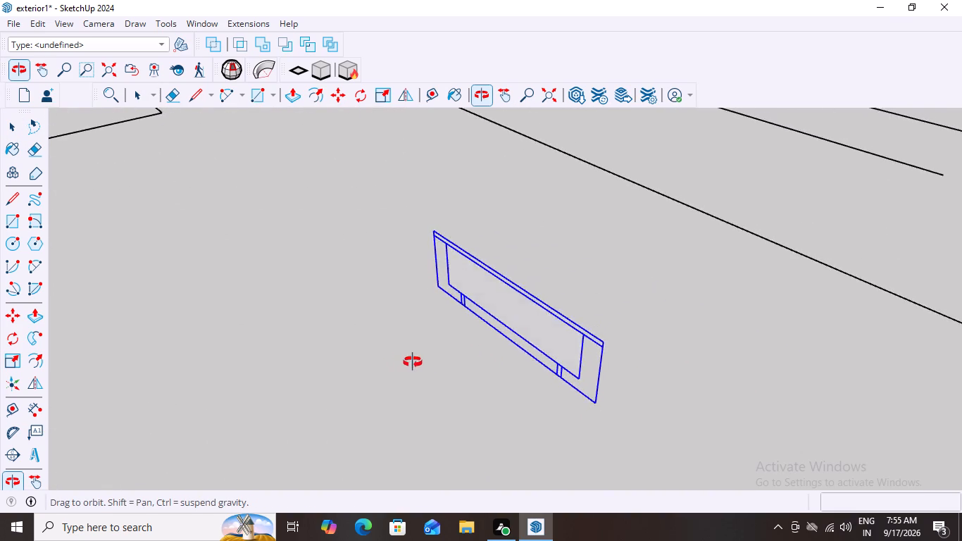
middle_drag(413, 362, 509, 352)
scroll(565, 336, up, 4)
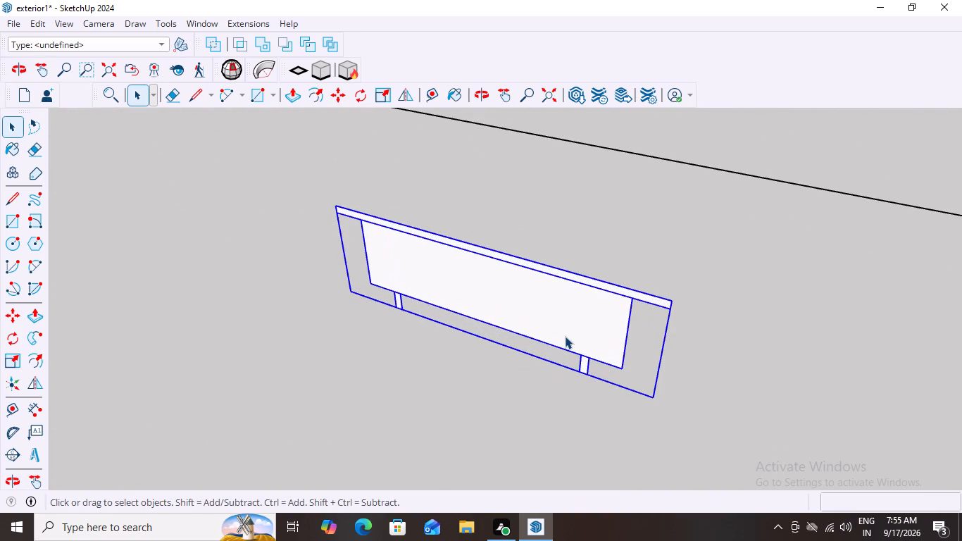
scroll(569, 327, down, 7)
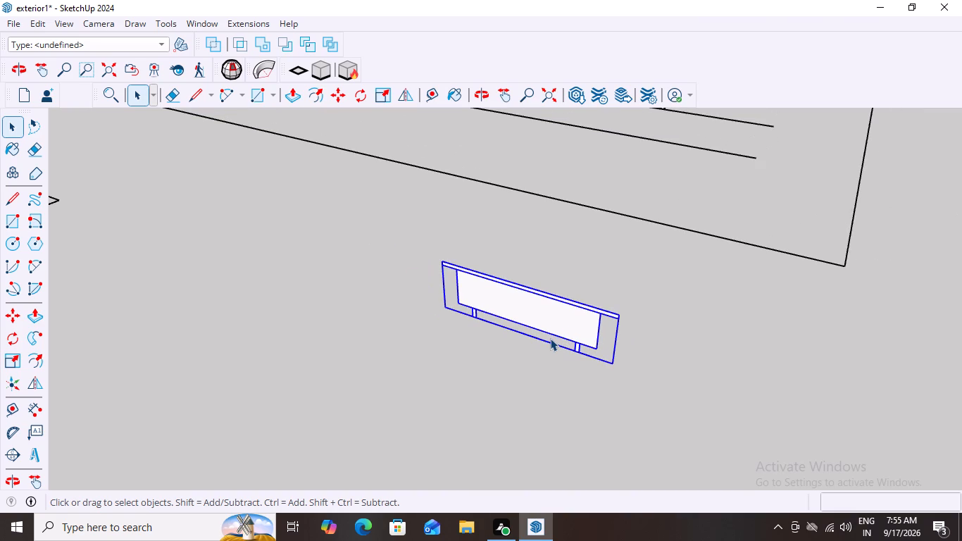
scroll(550, 338, up, 1)
double_click(563, 324)
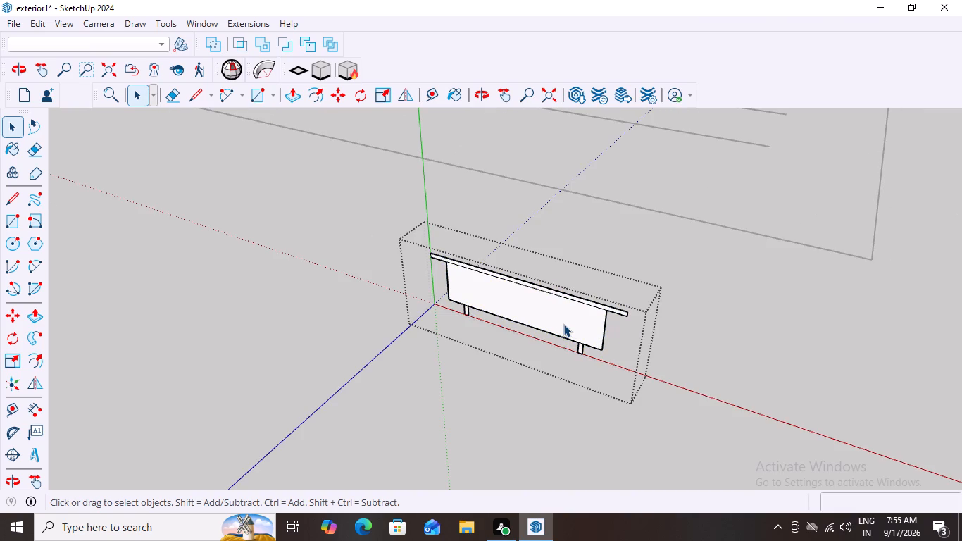
double_click(570, 320)
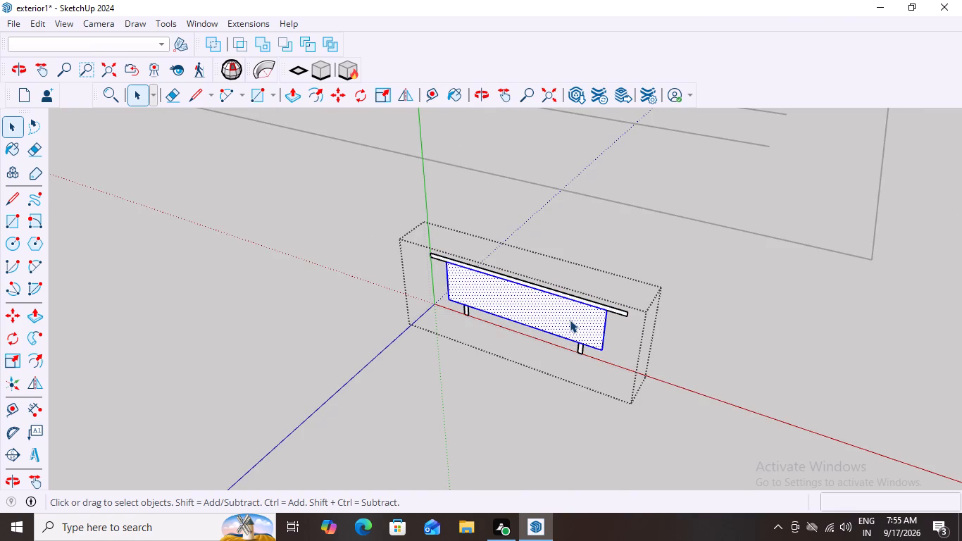
key(p)
click(571, 318)
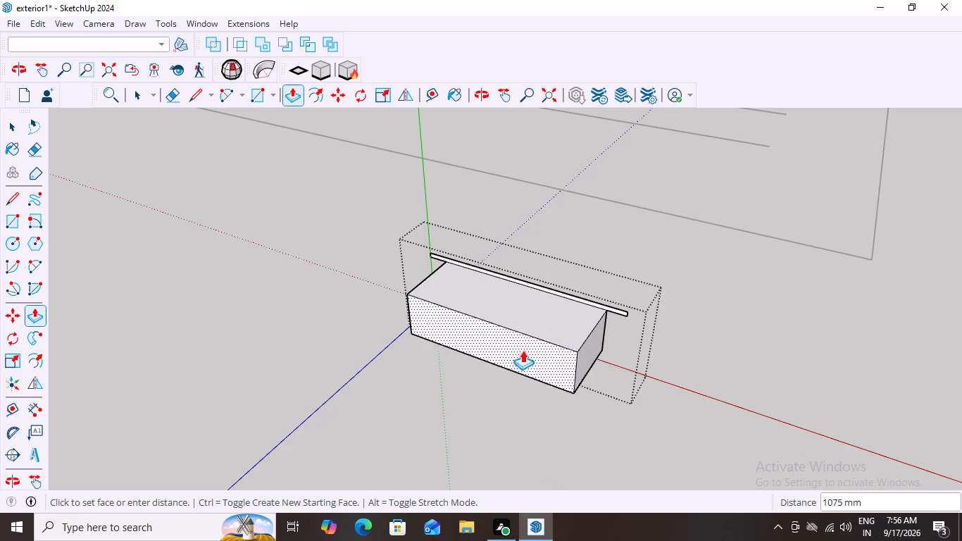
scroll(495, 370, down, 2)
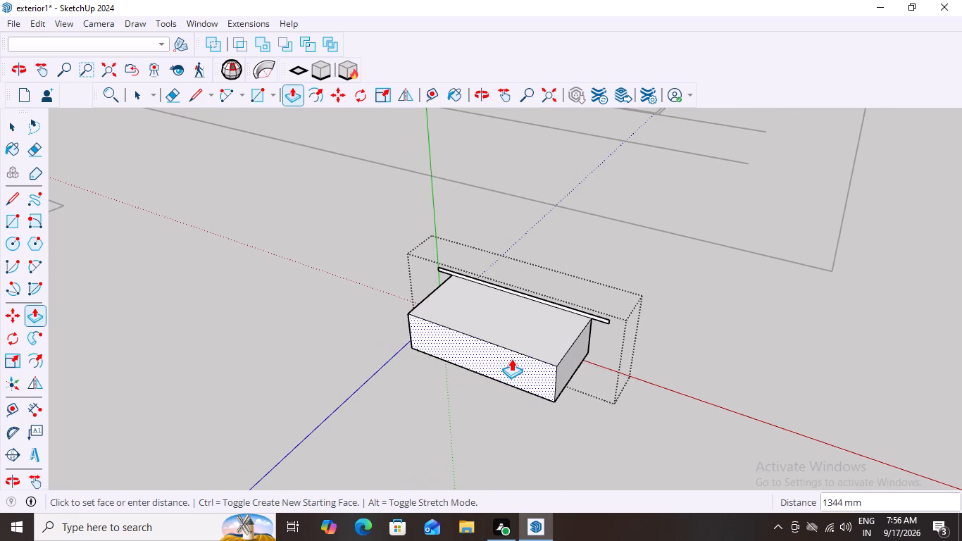
click(503, 367)
key(space)
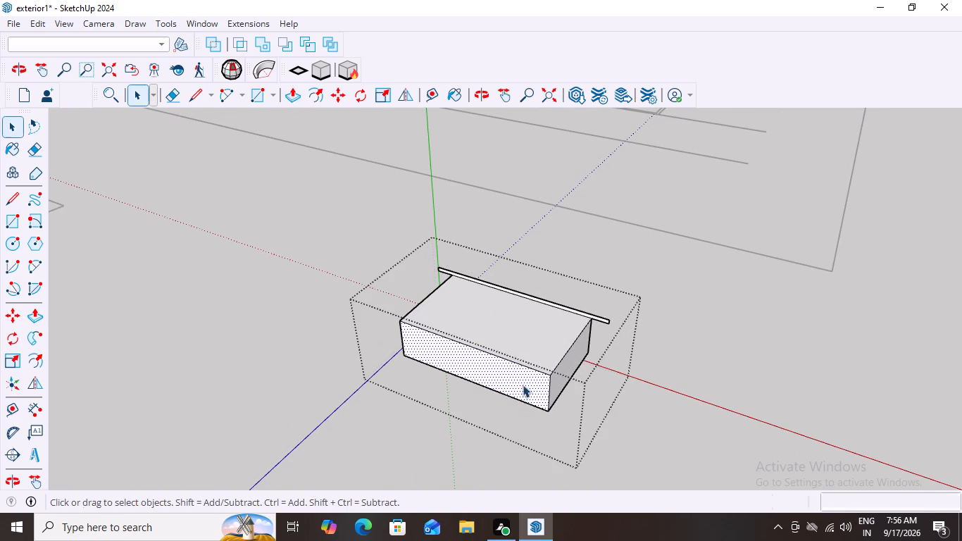
Extrude the thin cap strip along the panel's upper edge forward 1591 mm to cover the box.
scroll(558, 313, up, 7)
click(575, 302)
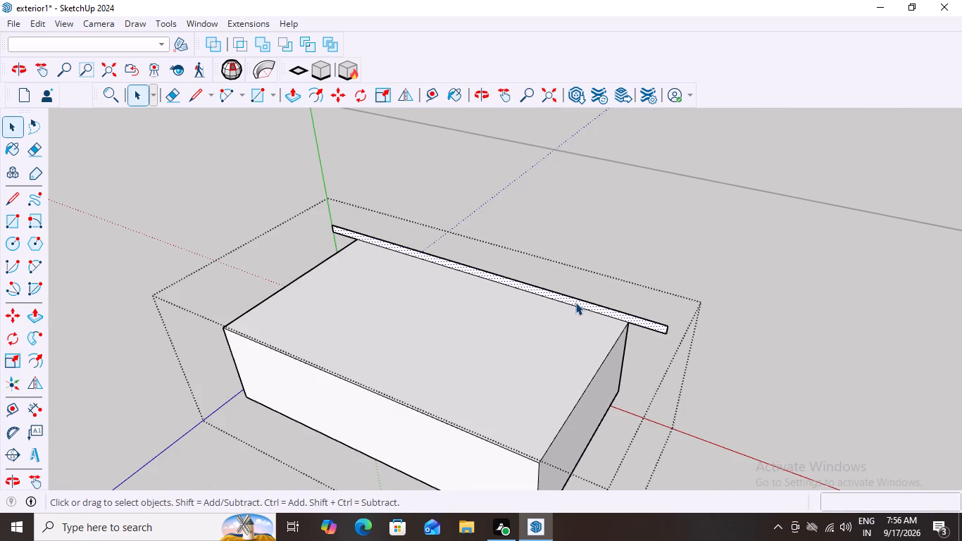
key(p)
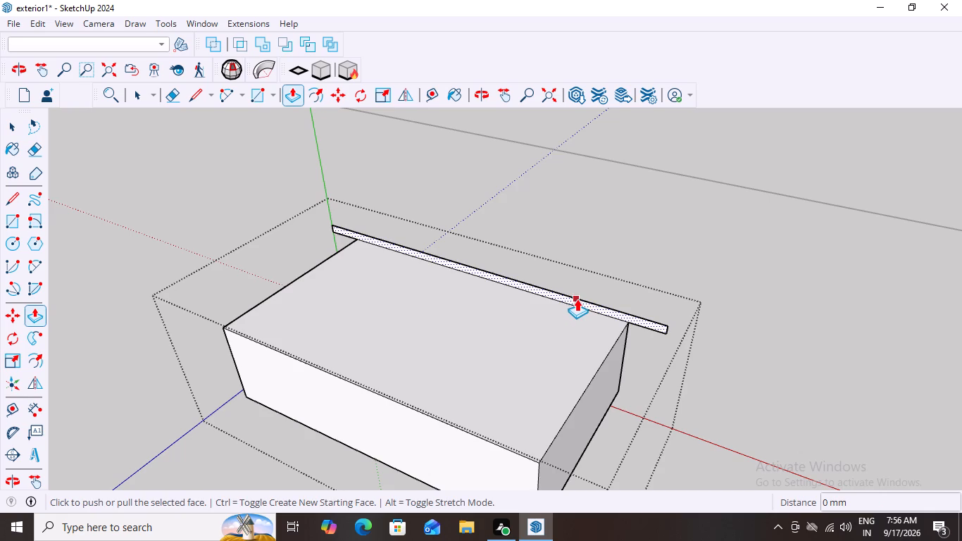
click(577, 299)
scroll(516, 340, down, 6)
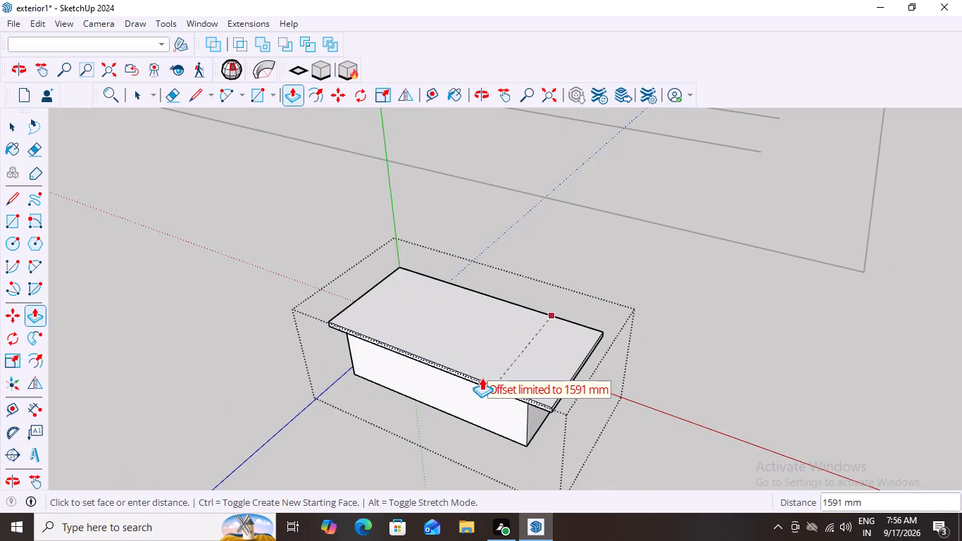
scroll(429, 416, down, 4)
middle_drag(415, 424, 562, 359)
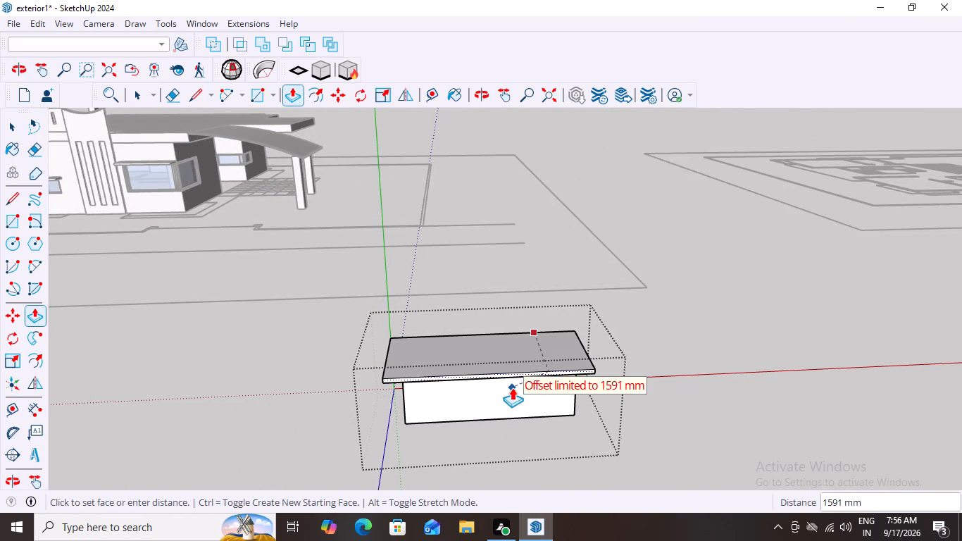
click(512, 387)
Extend the cap slab's front face outward by another 496 mm to overhang the box.
scroll(484, 409, down, 2)
middle_drag(566, 415, 439, 416)
scroll(88, 358, up, 2)
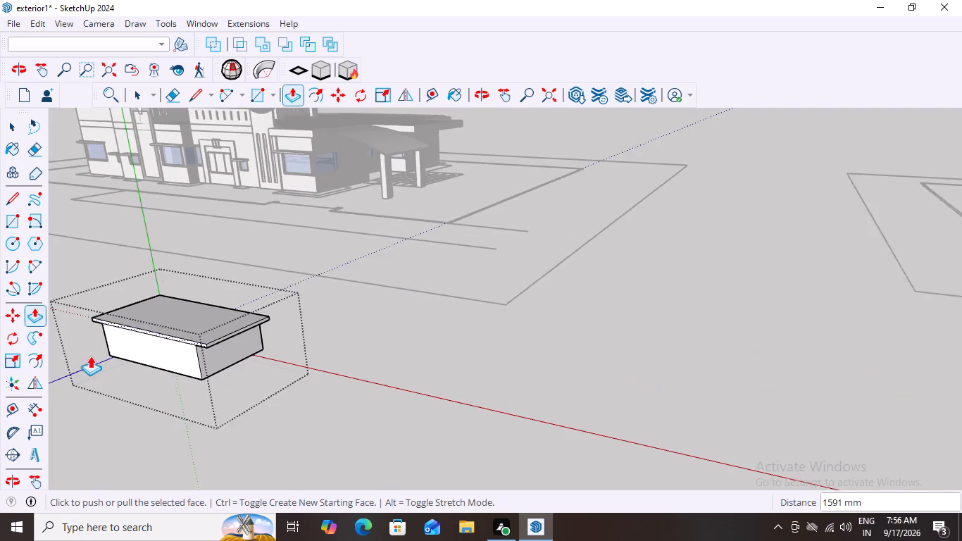
scroll(90, 356, up, 13)
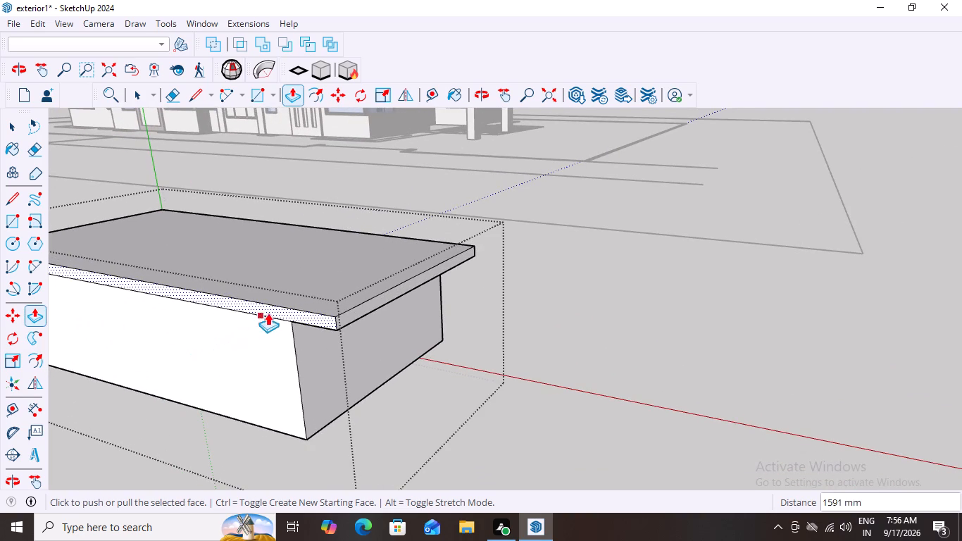
click(274, 301)
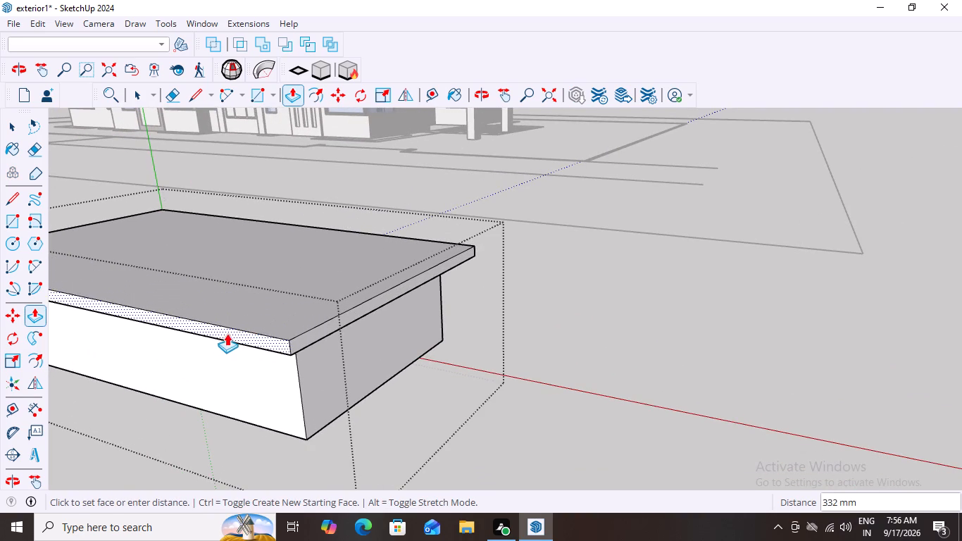
middle_drag(219, 337, 270, 240)
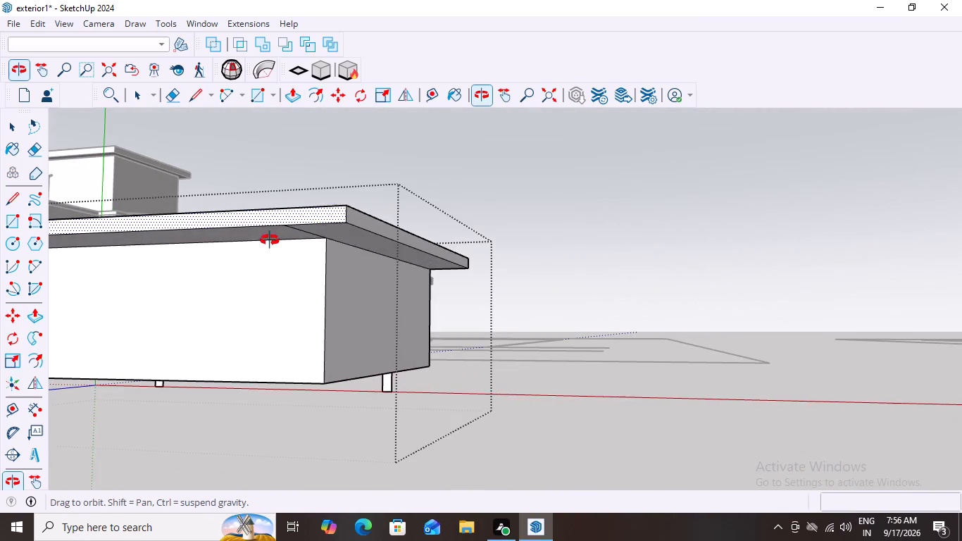
middle_drag(270, 240, 207, 314)
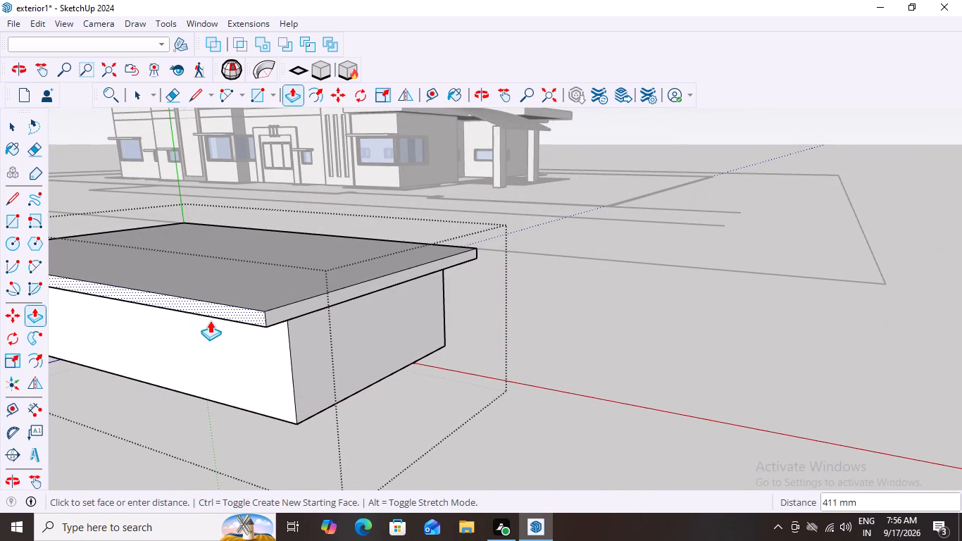
click(196, 330)
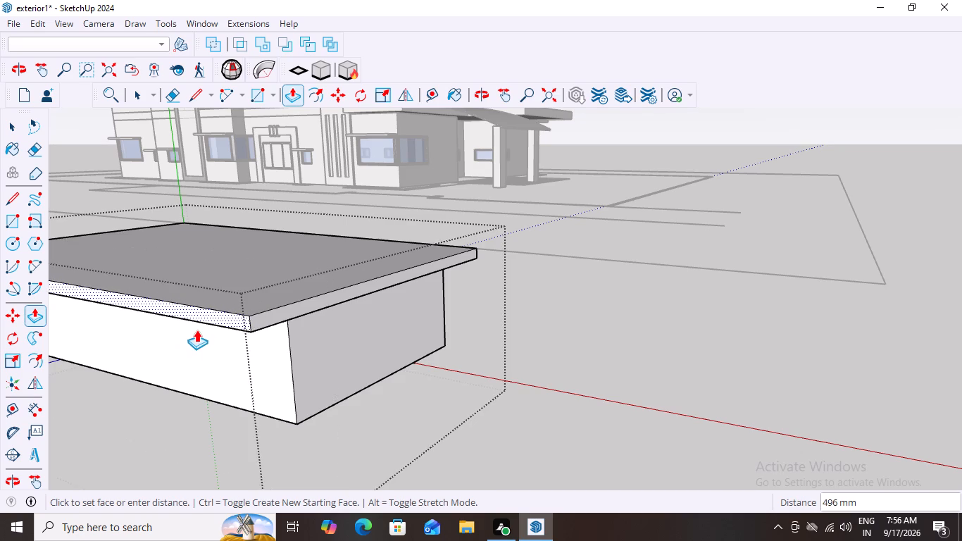
Examine the raised box's underside, its two short posts and the cap overhang from several angles.
scroll(192, 362, down, 7)
middle_drag(280, 454, 320, 442)
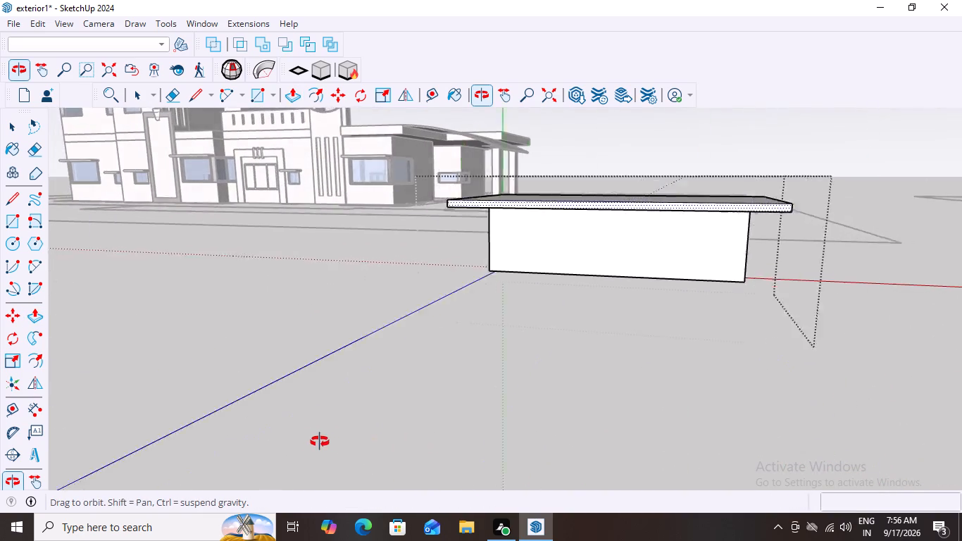
middle_drag(320, 442, 306, 440)
scroll(315, 361, down, 2)
middle_drag(316, 309, 380, 342)
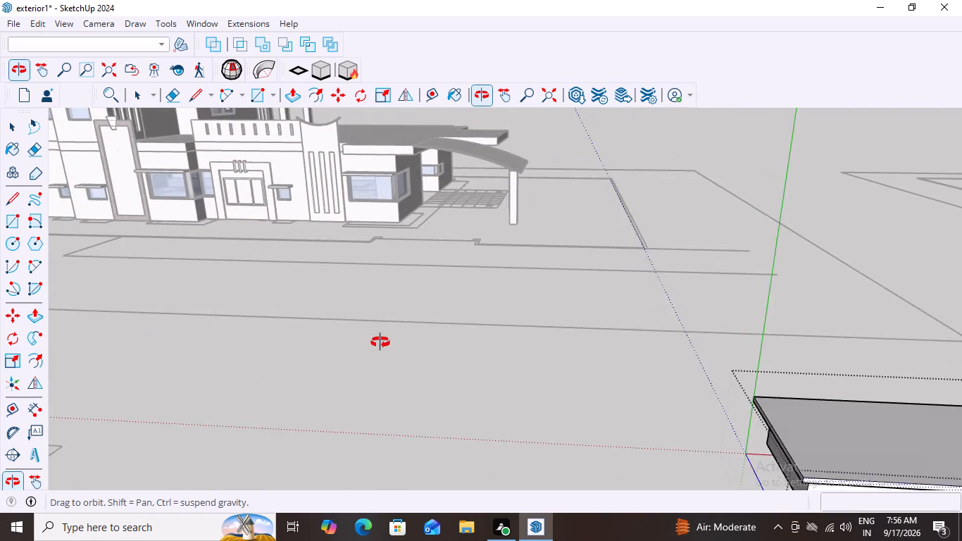
middle_drag(380, 342, 358, 311)
scroll(833, 297, up, 10)
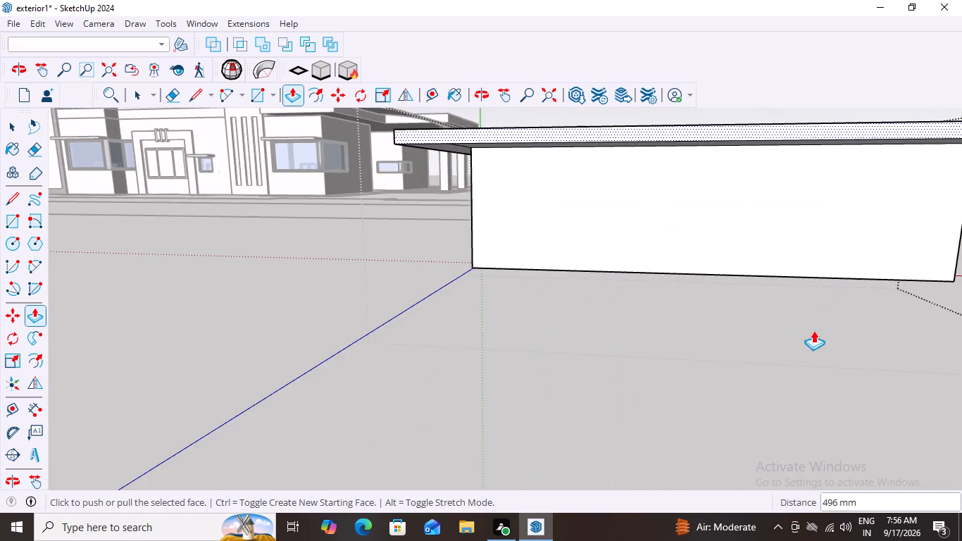
scroll(791, 345, down, 8)
middle_drag(838, 354, 725, 357)
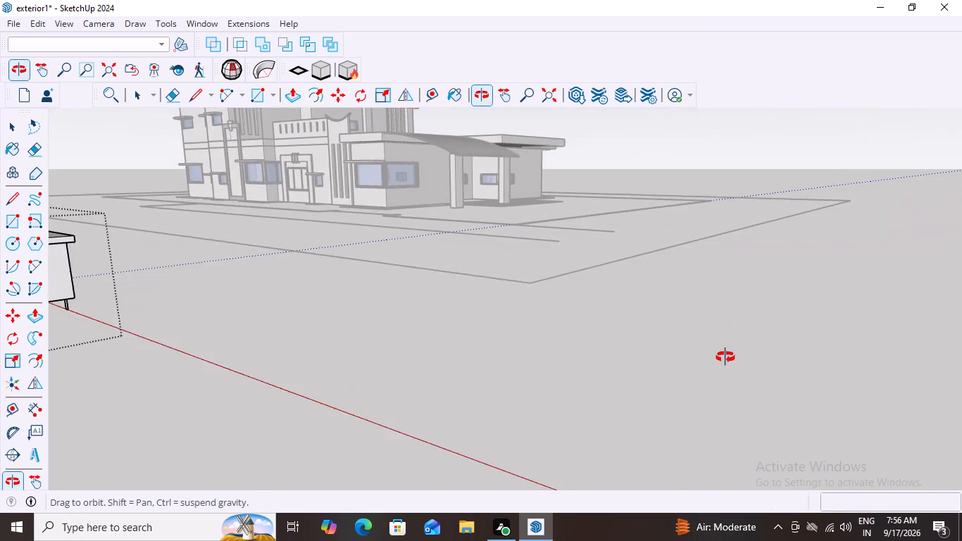
middle_drag(725, 357, 780, 337)
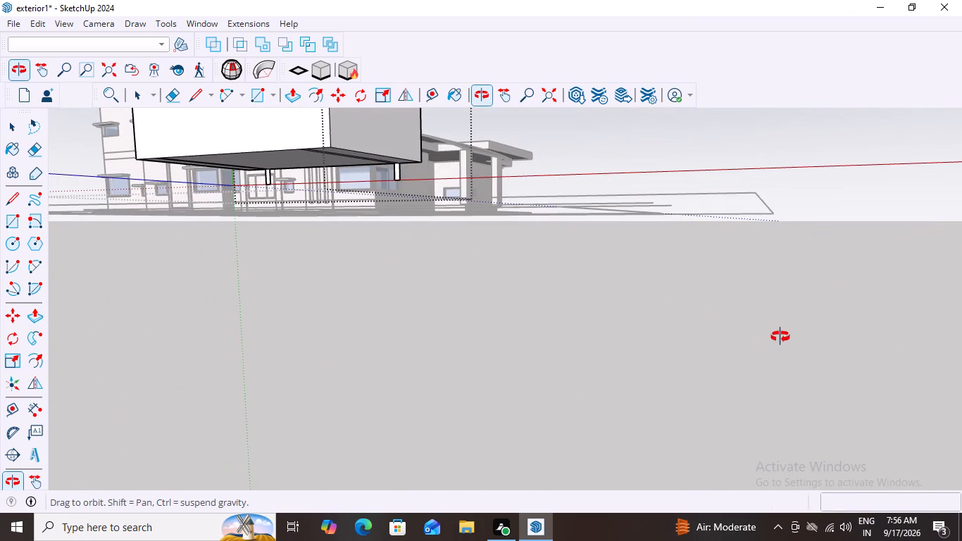
middle_drag(780, 337, 785, 340)
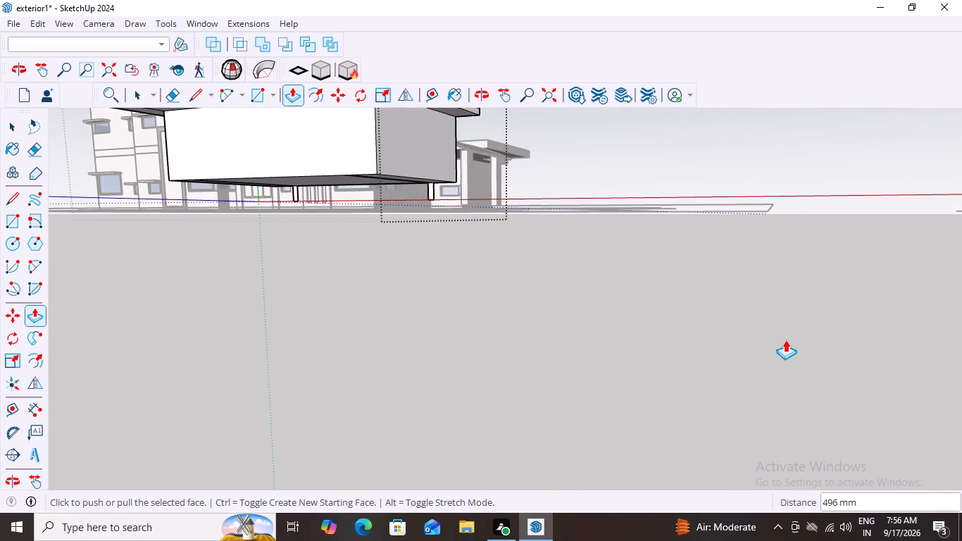
scroll(389, 294, up, 1)
key(space)
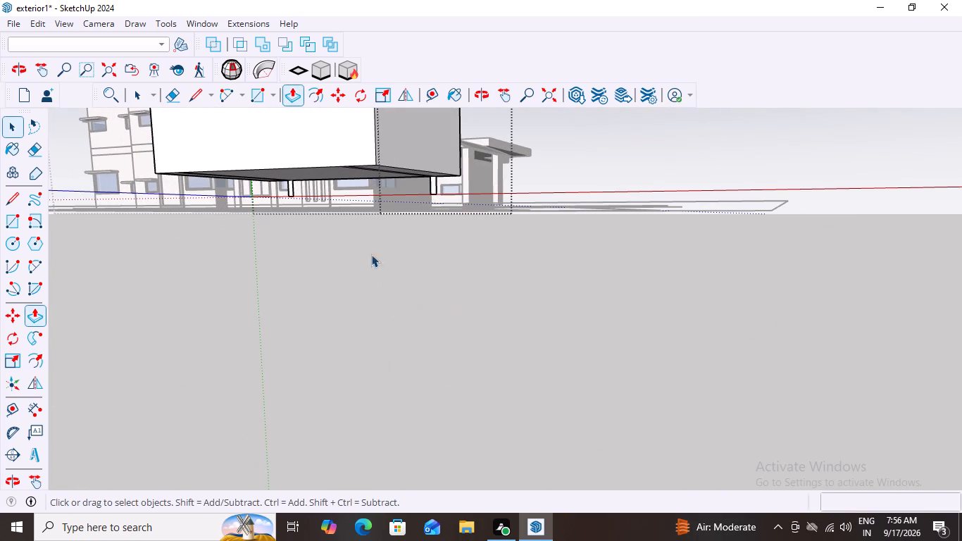
scroll(307, 158, up, 7)
scroll(413, 211, up, 2)
scroll(472, 234, down, 3)
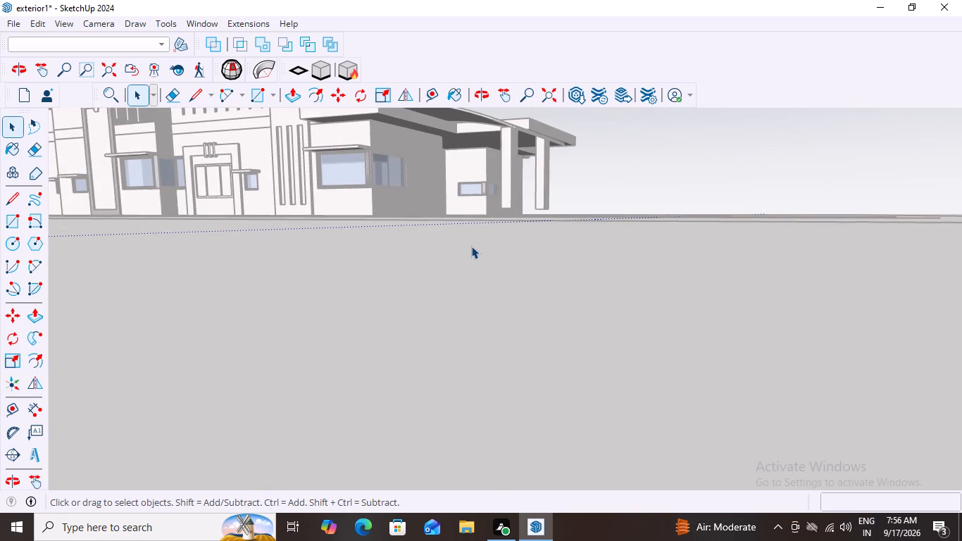
scroll(471, 246, down, 20)
scroll(471, 246, down, 16)
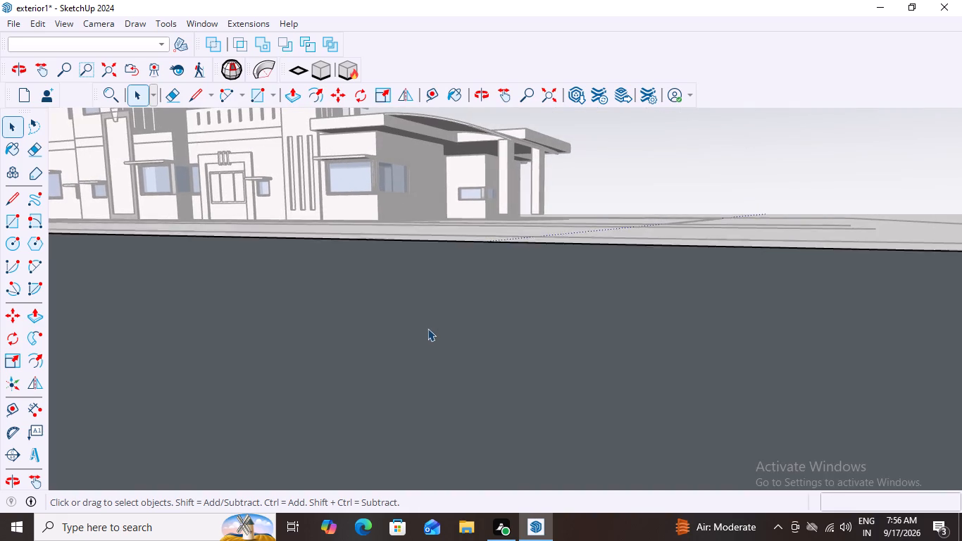
scroll(427, 328, down, 20)
scroll(427, 328, down, 16)
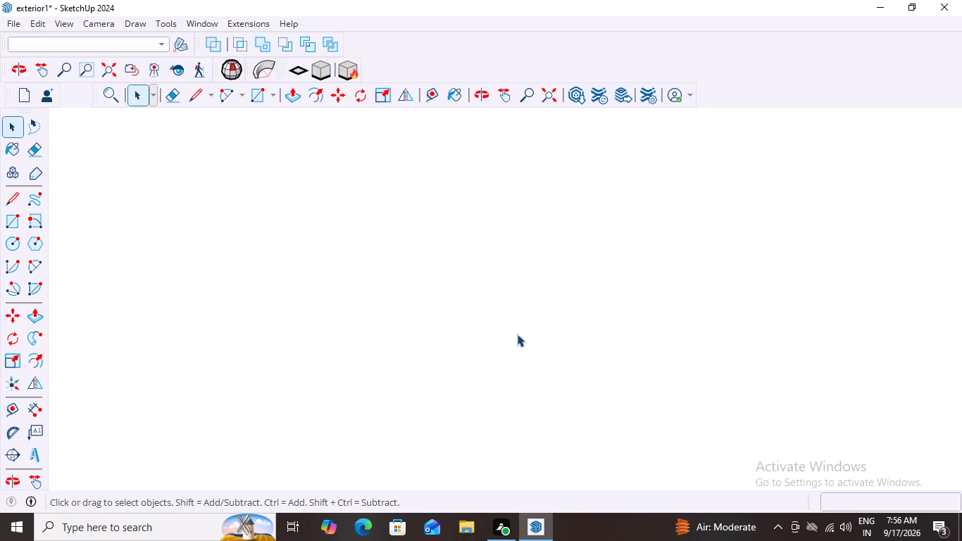
scroll(517, 334, down, 2)
scroll(485, 328, down, 20)
scroll(485, 328, down, 7)
middle_click(494, 323)
middle_click(518, 312)
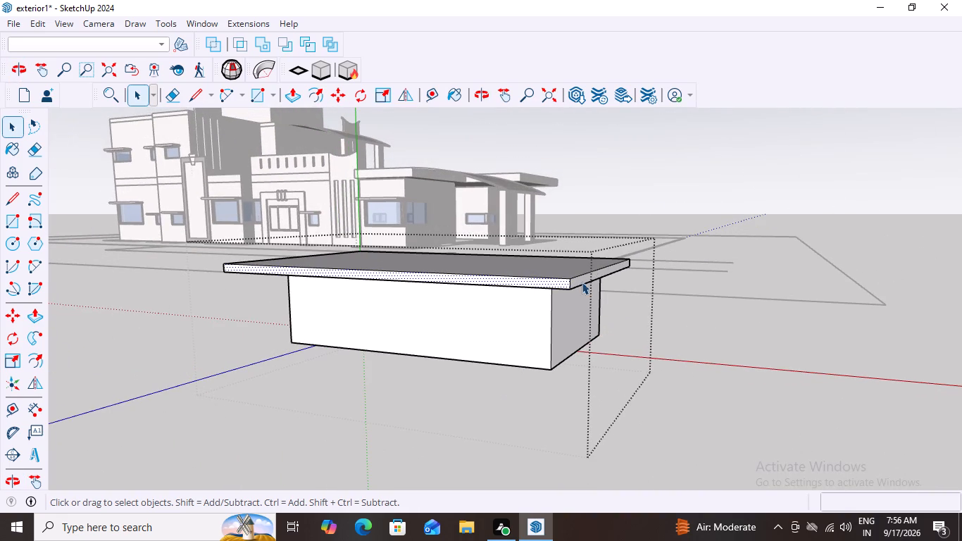
Leave the group and move the capped box about 32080 mm from its lower front corner to beside the building's staircase room.
click(698, 153)
middle_drag(477, 396, 559, 397)
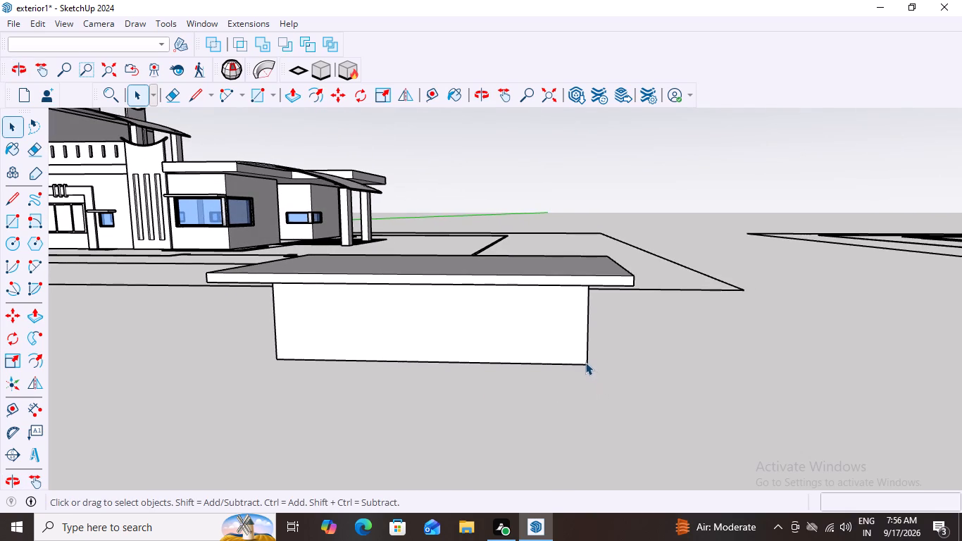
click(521, 335)
key(m)
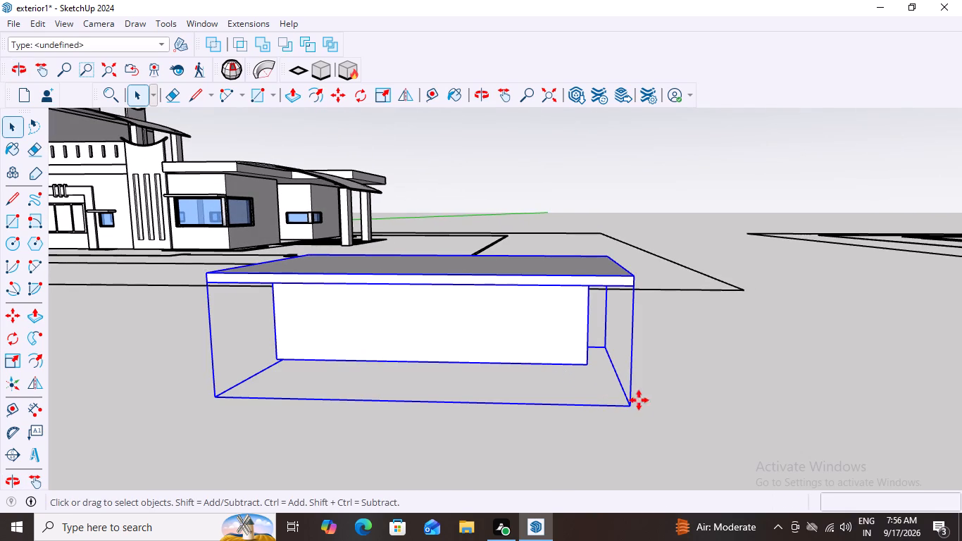
click(589, 365)
scroll(442, 387, down, 11)
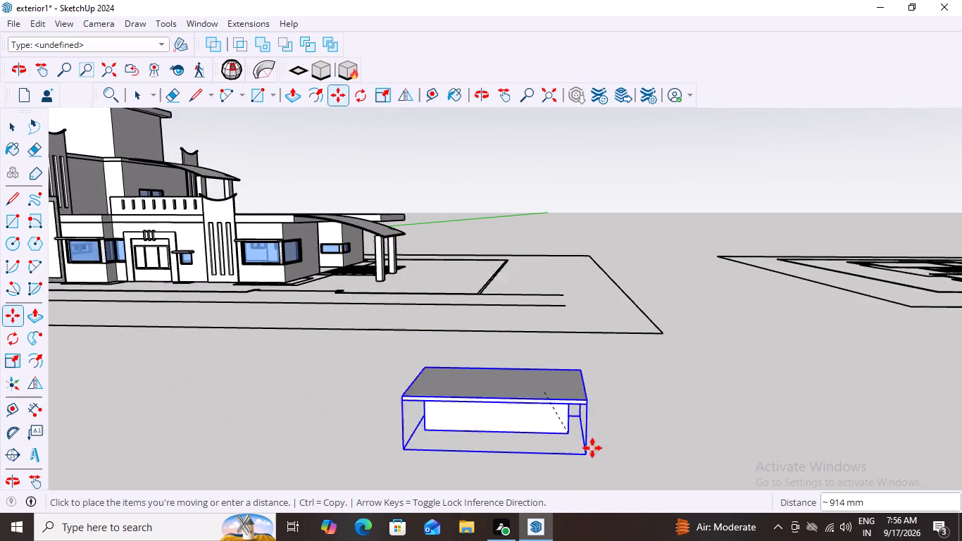
scroll(431, 383, down, 18)
middle_drag(449, 411, 470, 425)
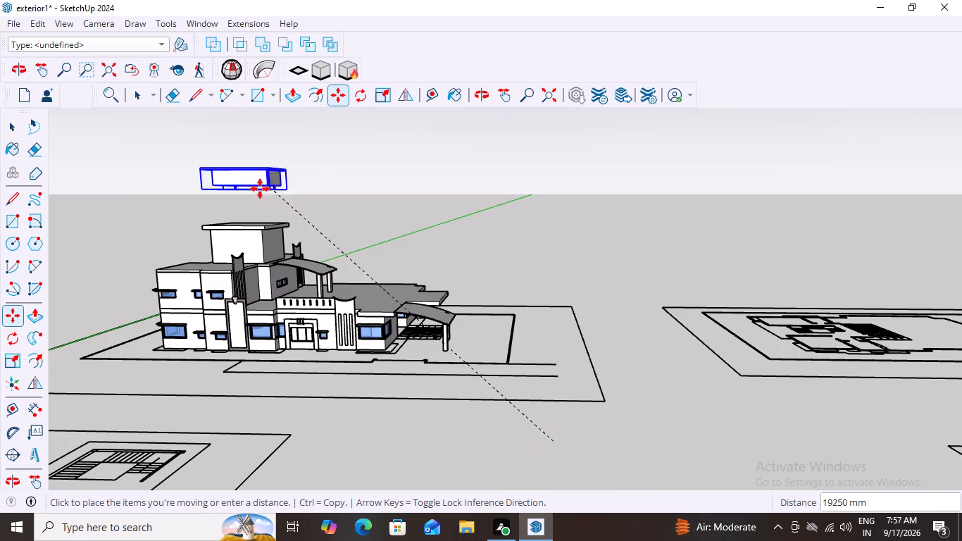
middle_drag(270, 237, 404, 322)
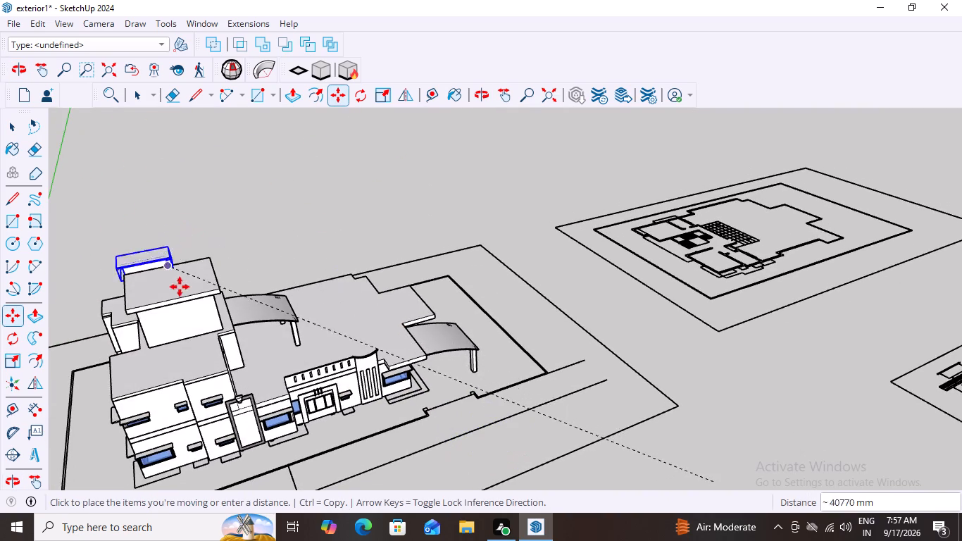
scroll(181, 289, up, 11)
middle_drag(197, 263, 184, 250)
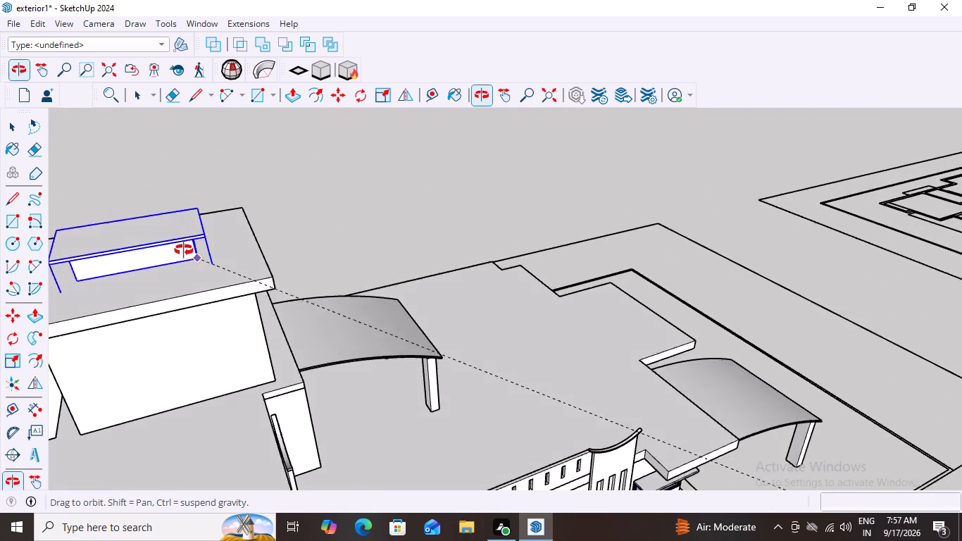
middle_drag(184, 250, 165, 212)
scroll(189, 220, up, 6)
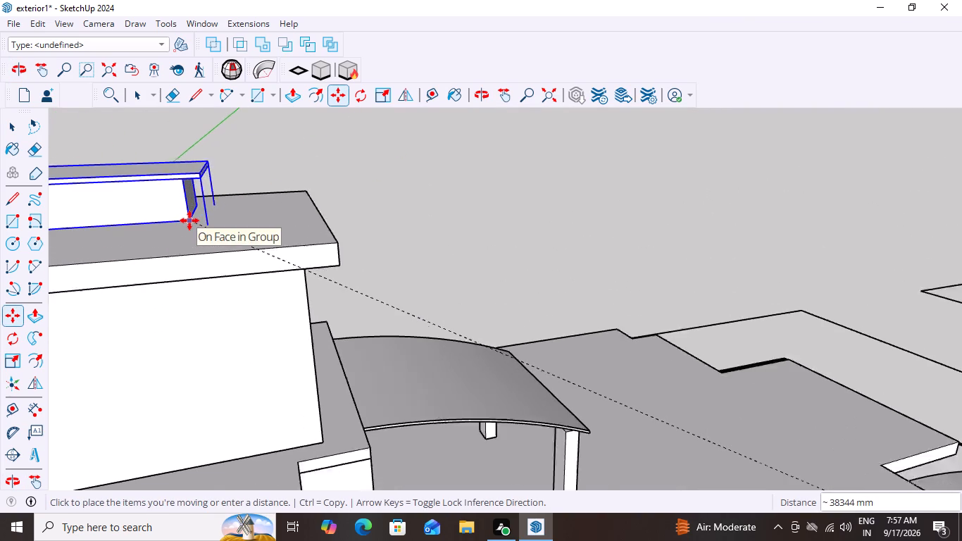
scroll(189, 220, up, 1)
scroll(263, 222, down, 4)
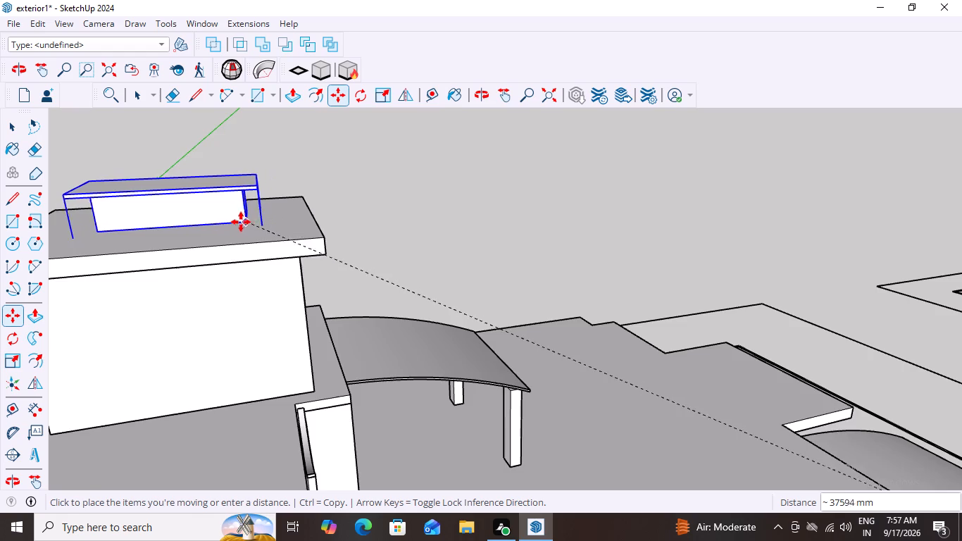
scroll(232, 223, down, 8)
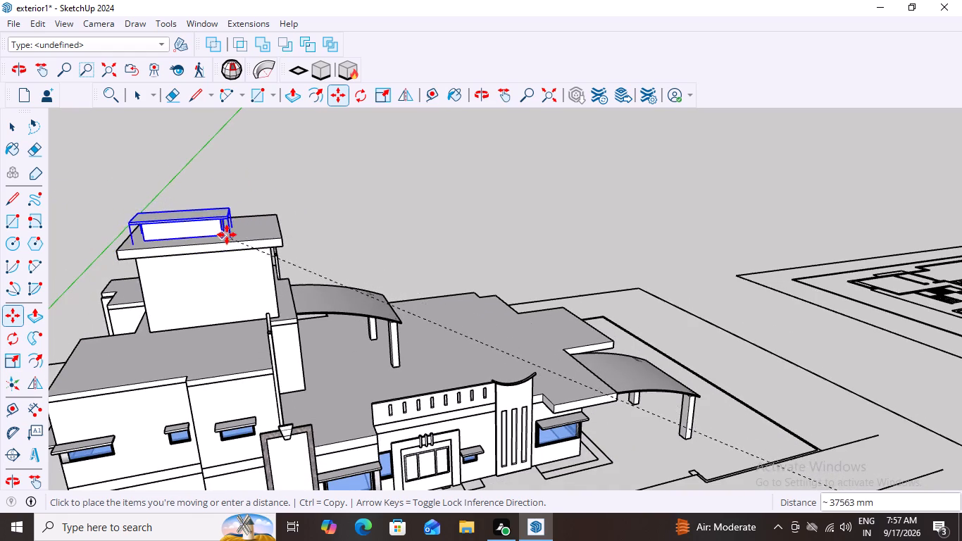
scroll(230, 232, up, 6)
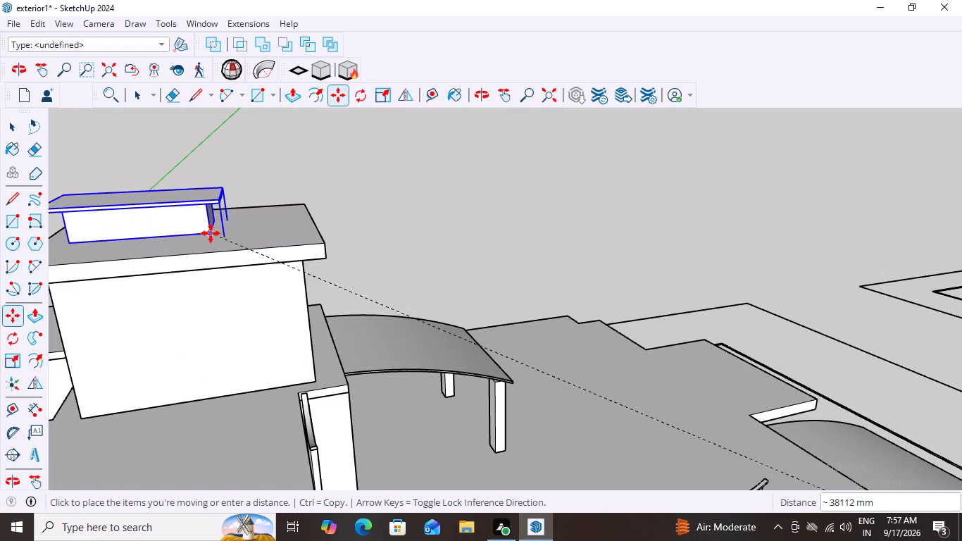
click(272, 163)
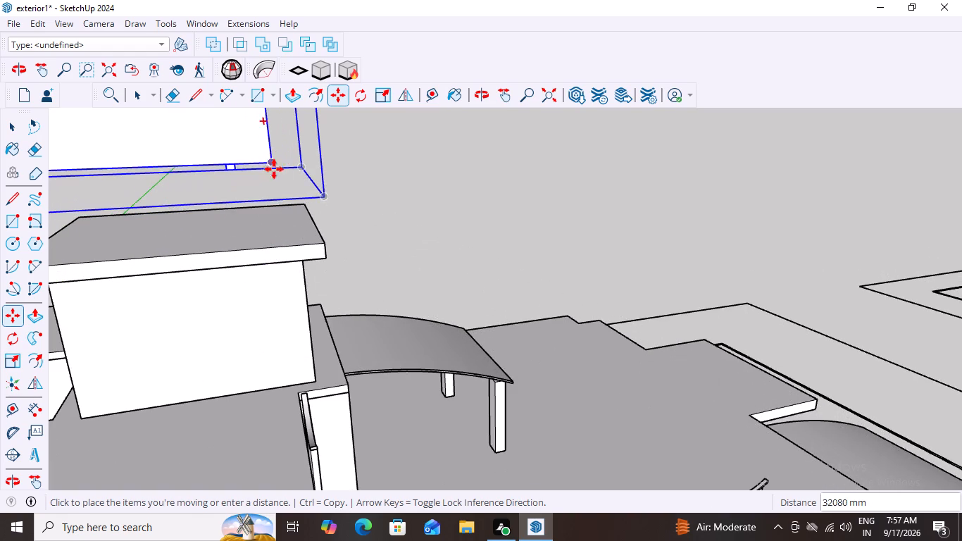
Move the capped box again from its lower corner, about 10537 mm, onto the top face of the staircase room's roof slab.
scroll(335, 221, down, 4)
scroll(319, 211, up, 12)
scroll(331, 216, down, 2)
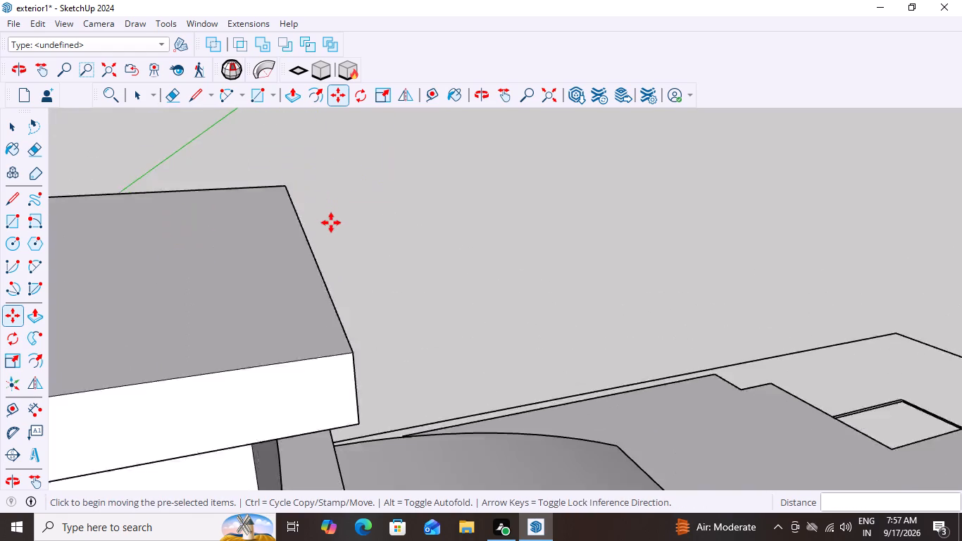
scroll(331, 223, down, 5)
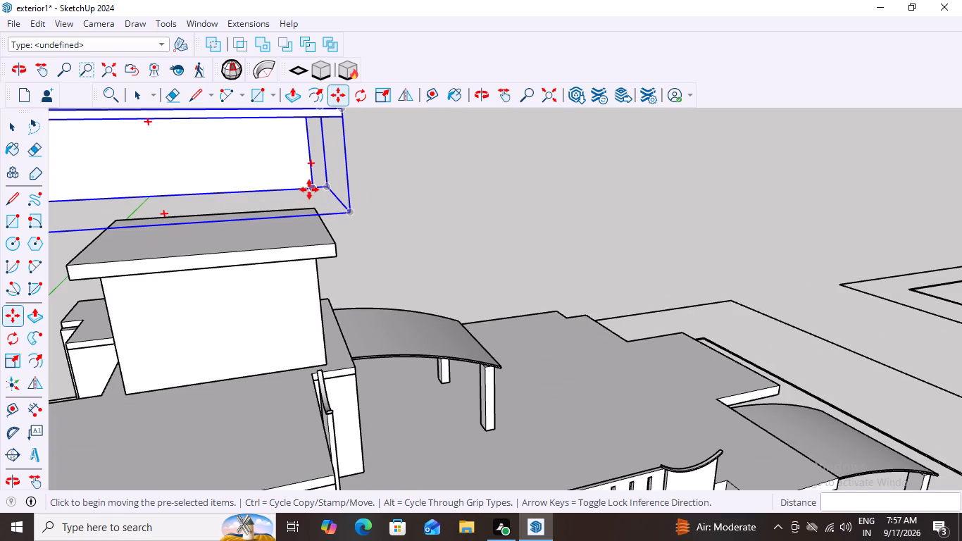
click(313, 189)
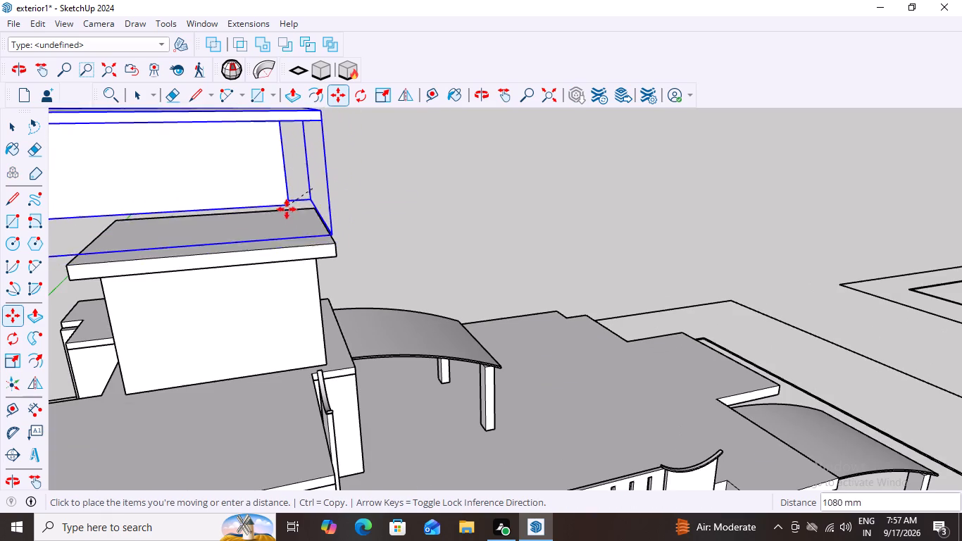
scroll(293, 238, down, 16)
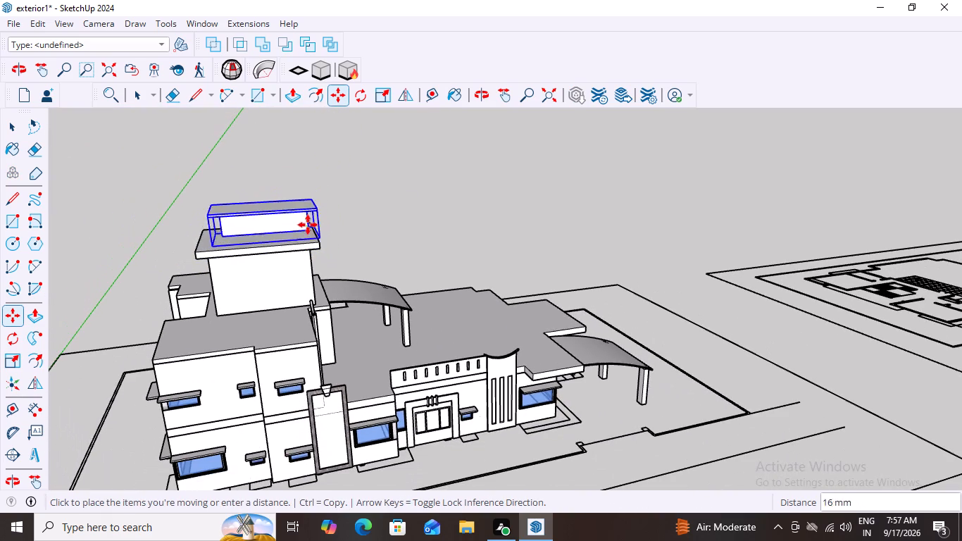
scroll(296, 237, up, 5)
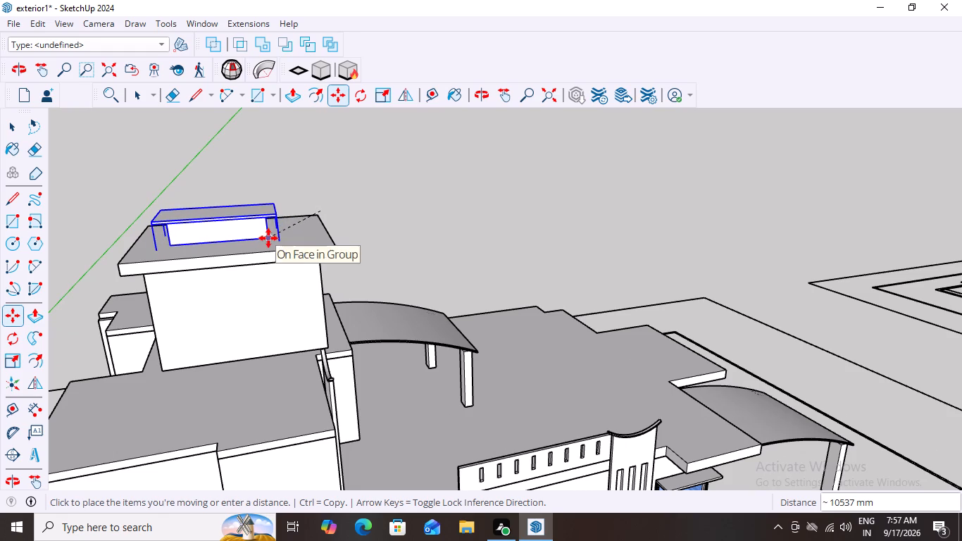
click(268, 238)
key(space)
click(405, 206)
Examine the placed roof box from several angles and inspect the front facade around the entrance surround.
middle_drag(231, 237, 235, 206)
scroll(231, 222, up, 1)
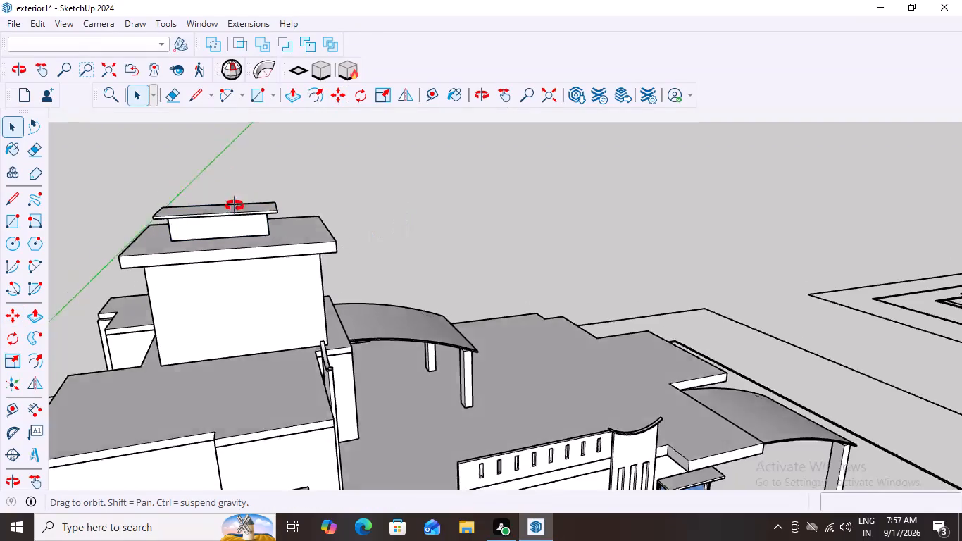
middle_drag(235, 206, 199, 252)
scroll(222, 273, down, 8)
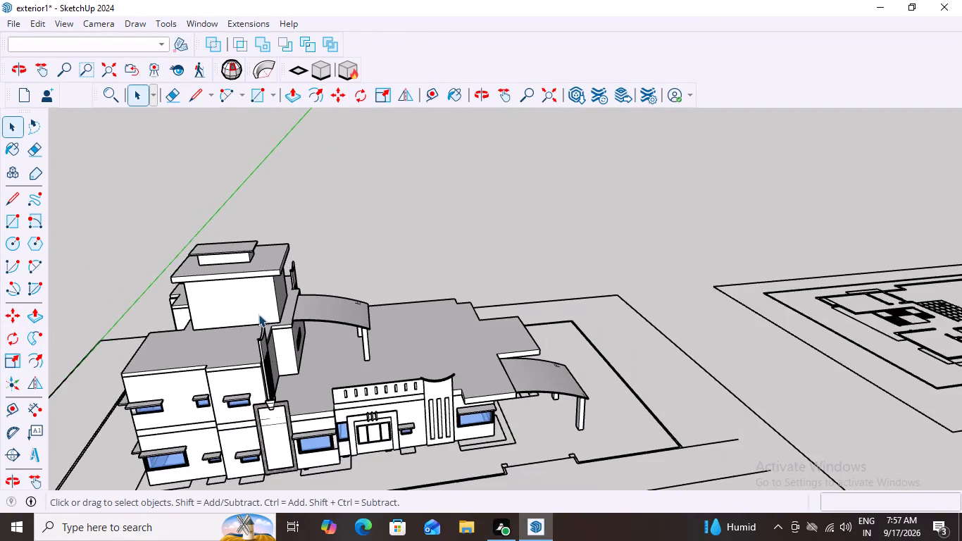
middle_drag(258, 313, 234, 274)
scroll(225, 406, up, 2)
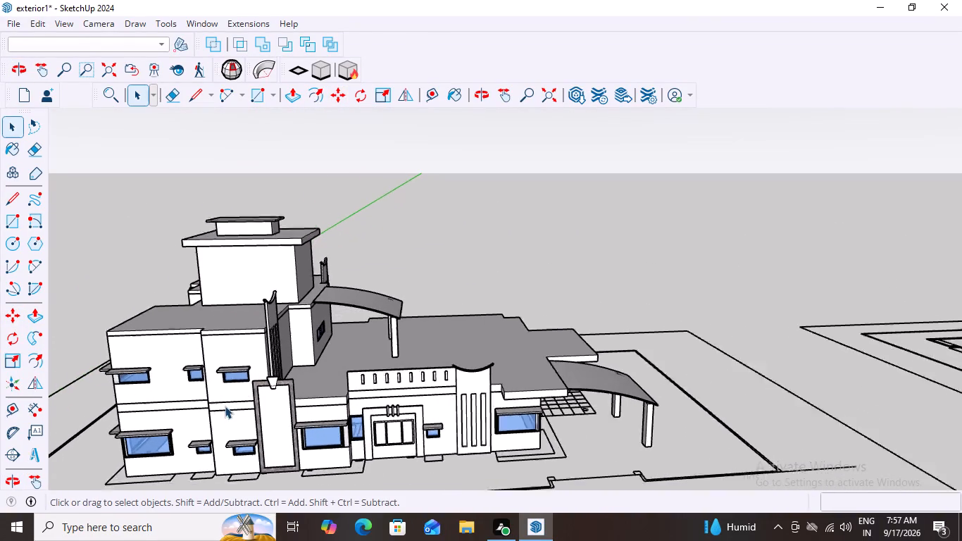
scroll(225, 406, up, 1)
middle_drag(386, 413, 356, 395)
scroll(399, 448, up, 7)
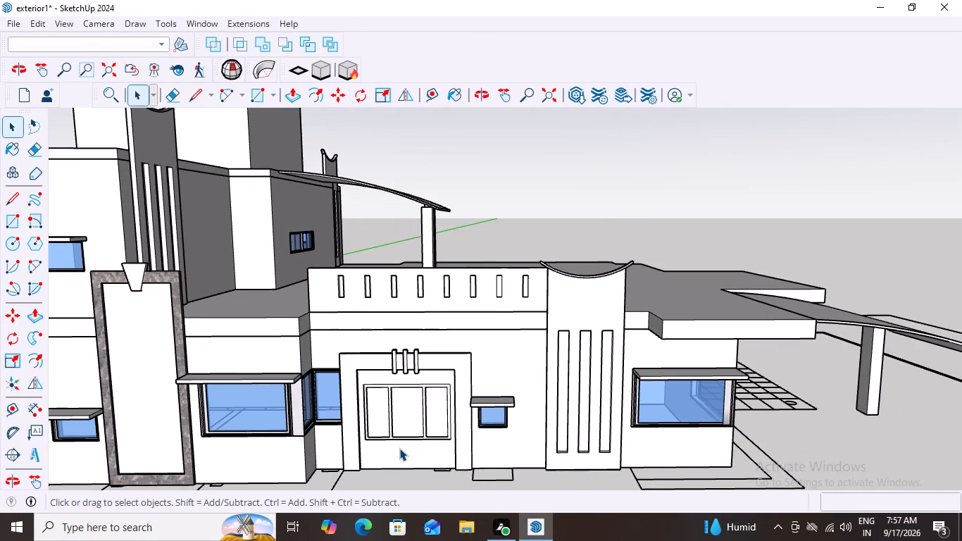
scroll(401, 447, down, 4)
Copy the entrance surround and its three-pane window about 10898 mm up to the base of the staircase room's front wall.
click(423, 385)
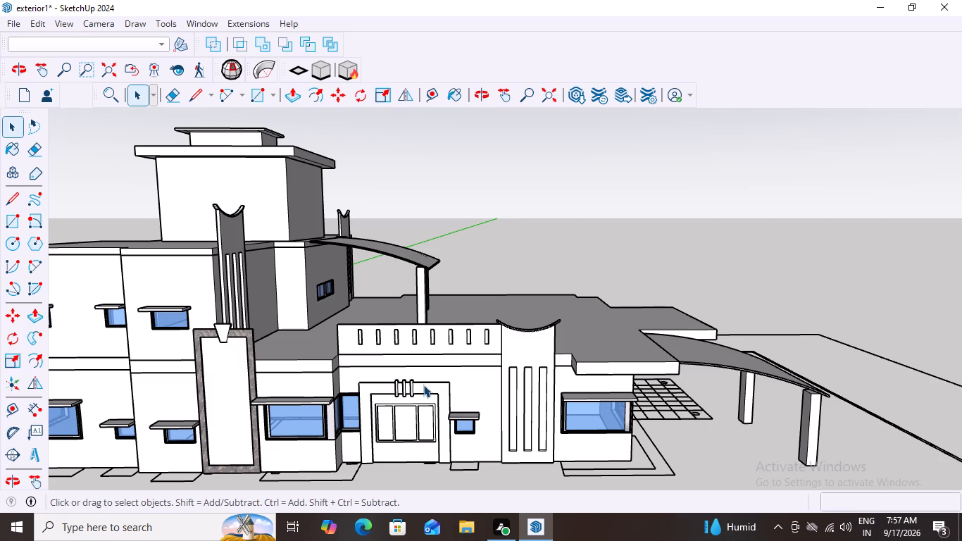
scroll(444, 518, up, 7)
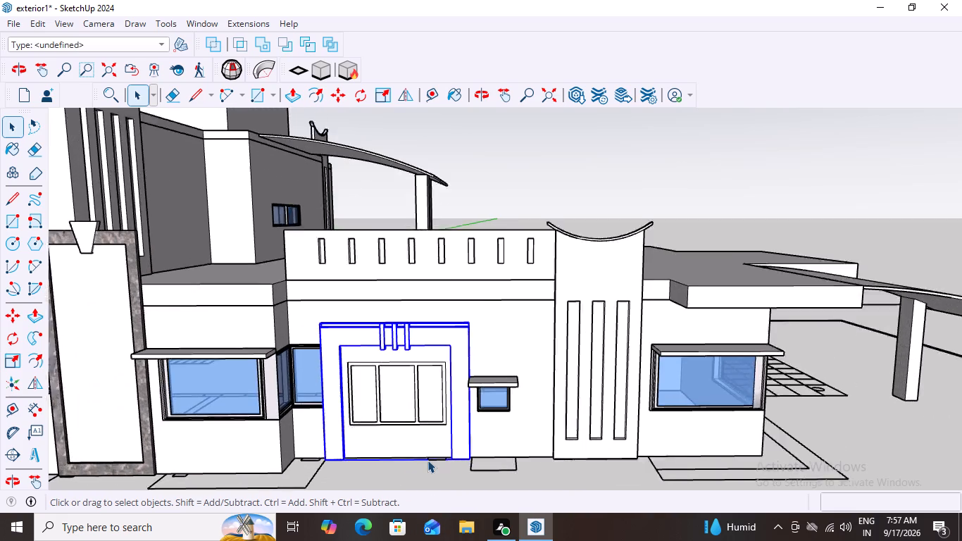
scroll(427, 460, up, 1)
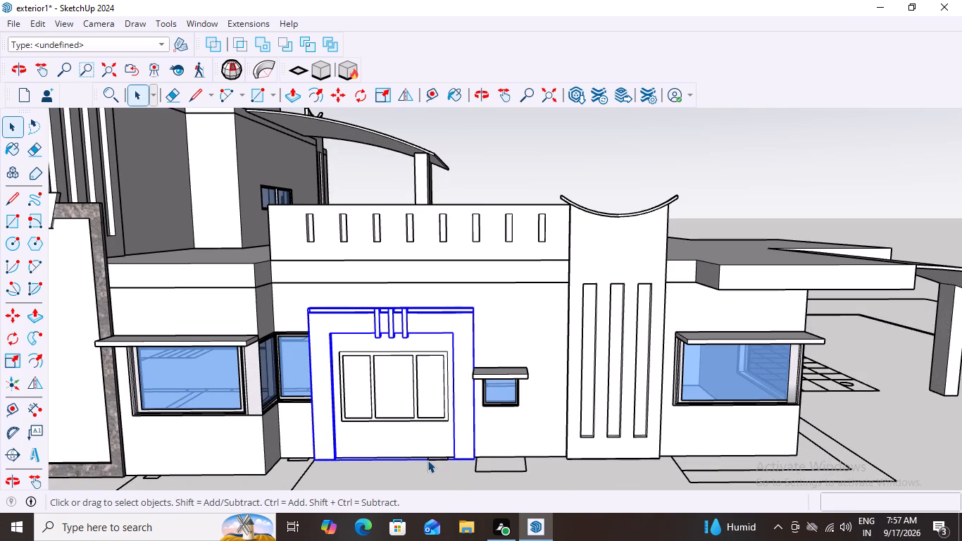
shift+click(434, 418)
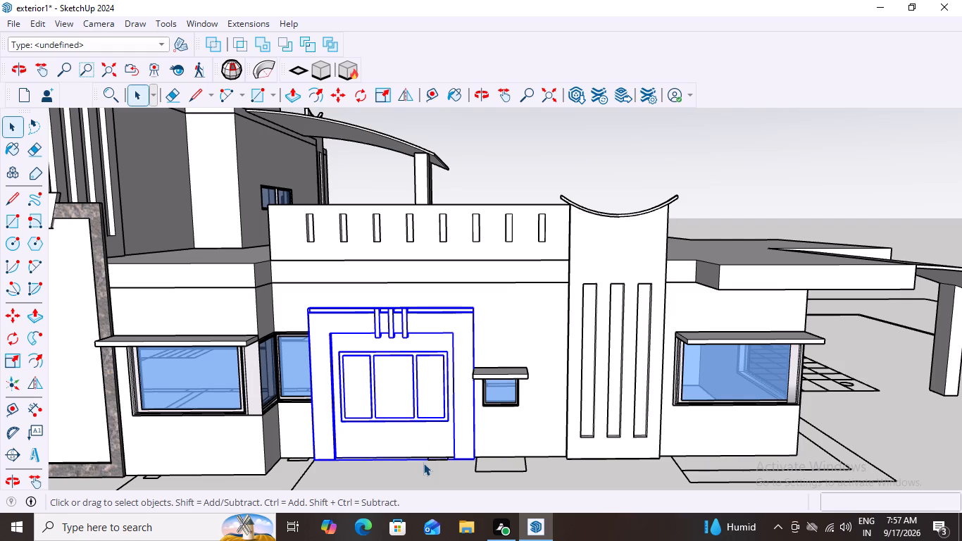
key(m)
scroll(487, 465, up, 15)
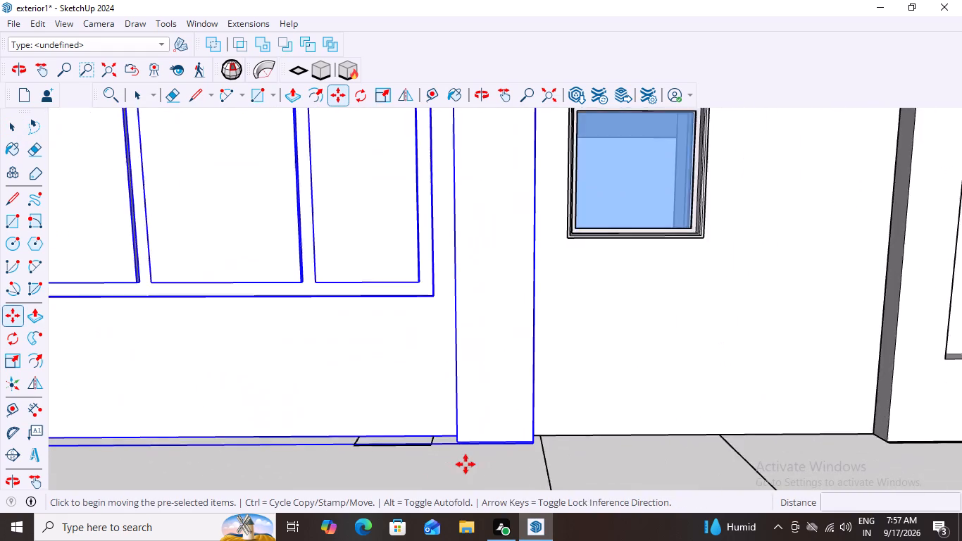
click(541, 440)
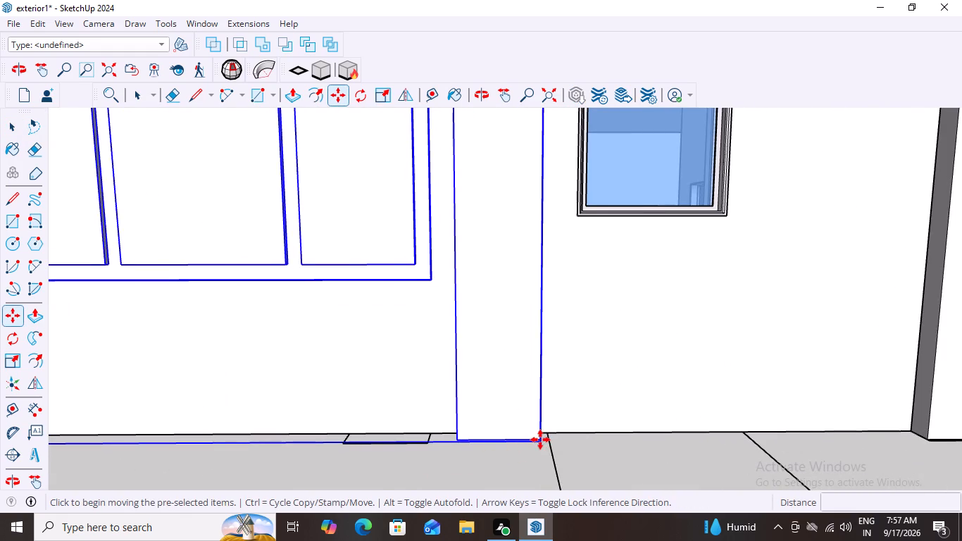
scroll(370, 449, down, 20)
scroll(370, 449, down, 8)
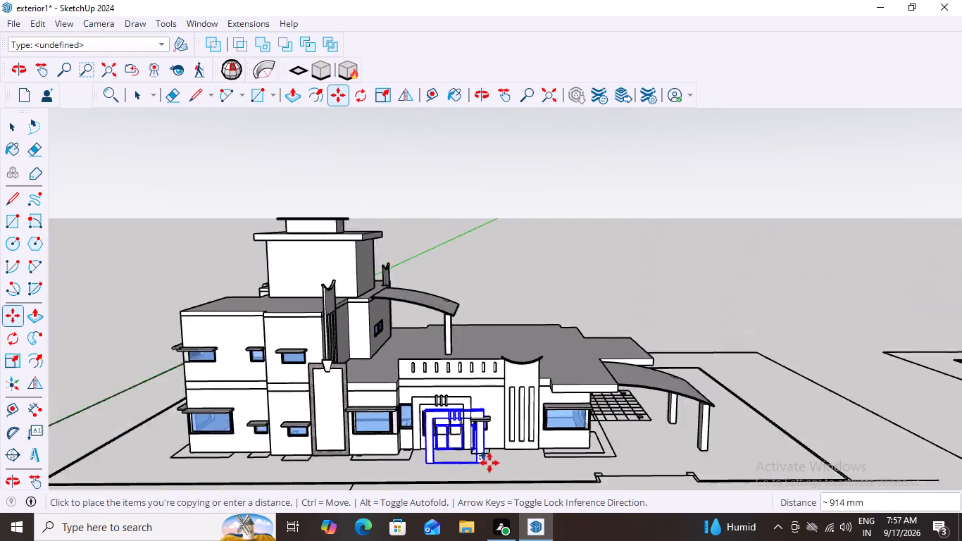
scroll(489, 463, down, 4)
scroll(379, 350, up, 11)
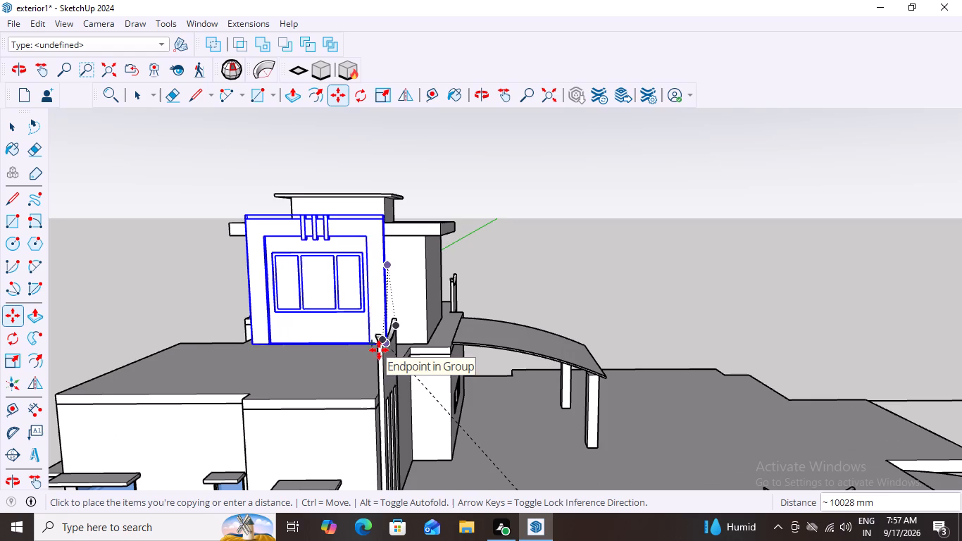
scroll(379, 350, up, 11)
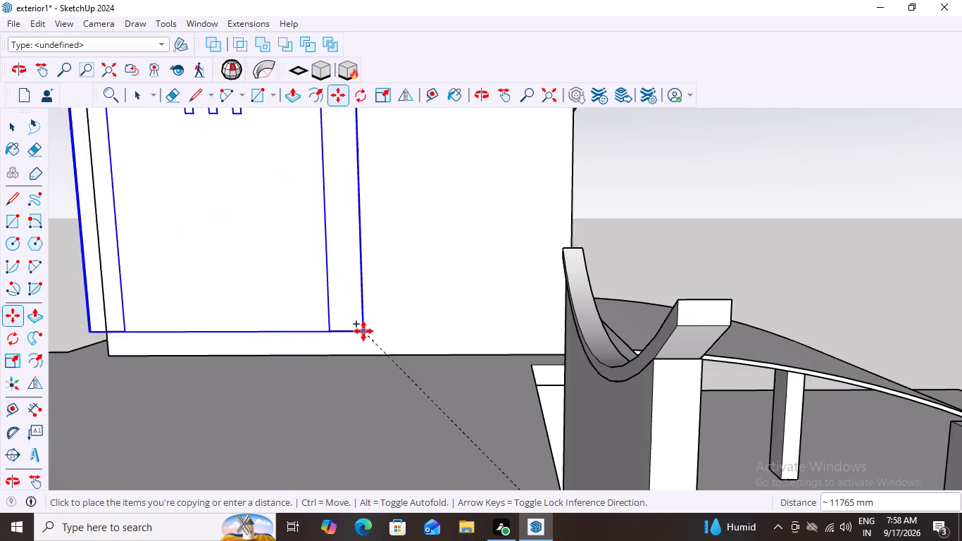
scroll(456, 356, down, 4)
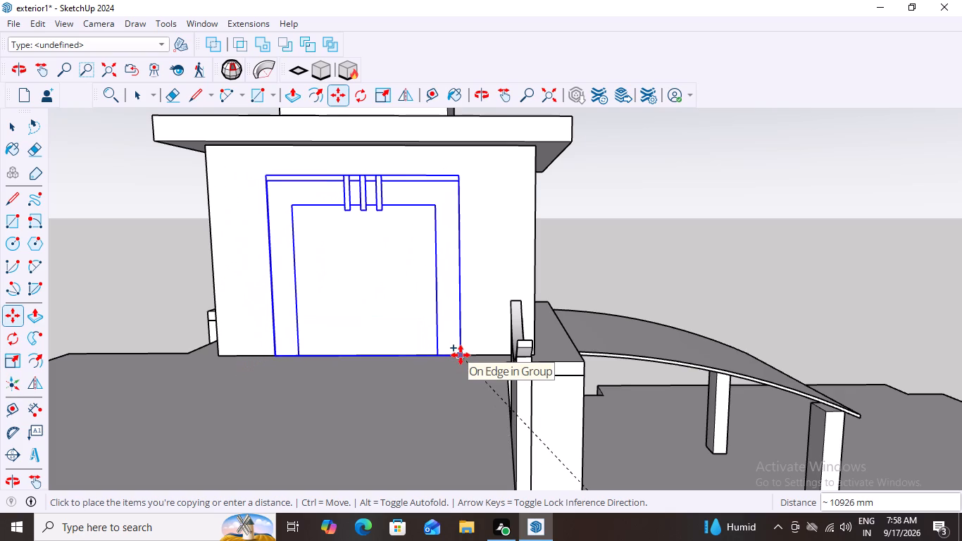
click(463, 355)
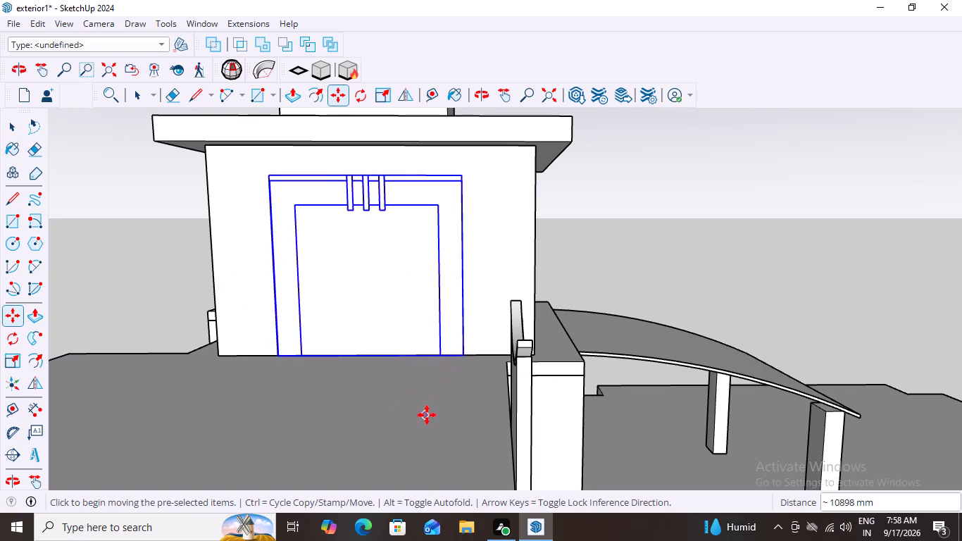
Move the copied surround and window 80 mm outward so its back lower corner sits on the staircase room's front wall line.
middle_drag(630, 278, 445, 355)
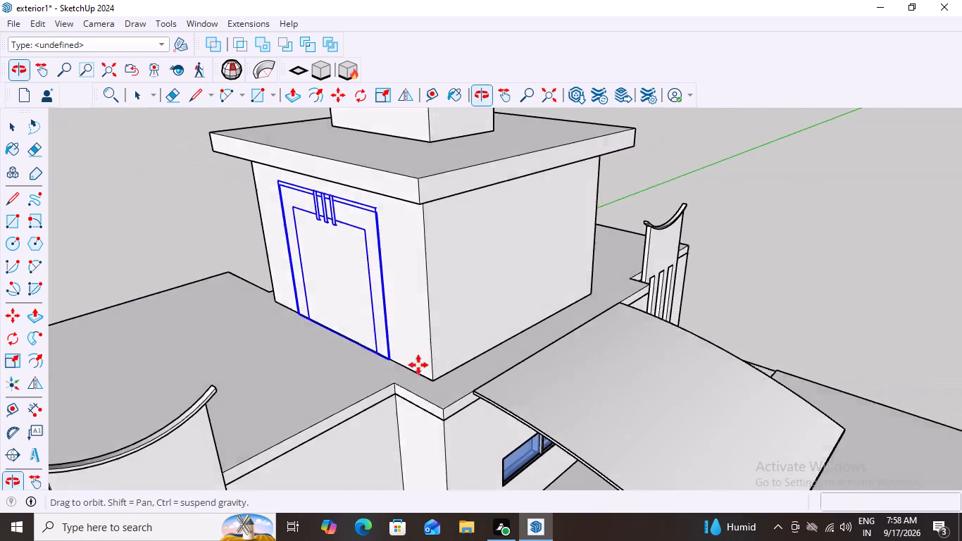
scroll(375, 357, up, 20)
scroll(375, 357, up, 3)
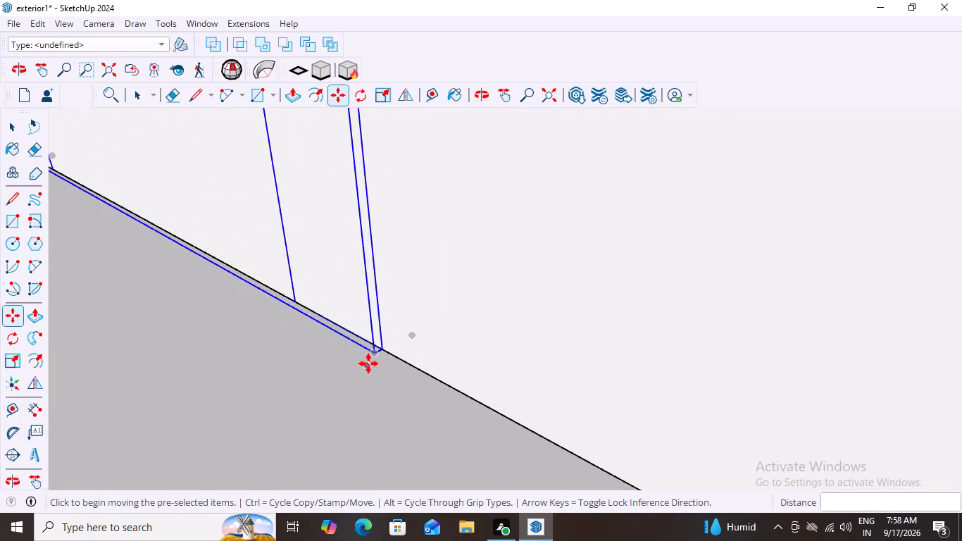
scroll(368, 363, up, 2)
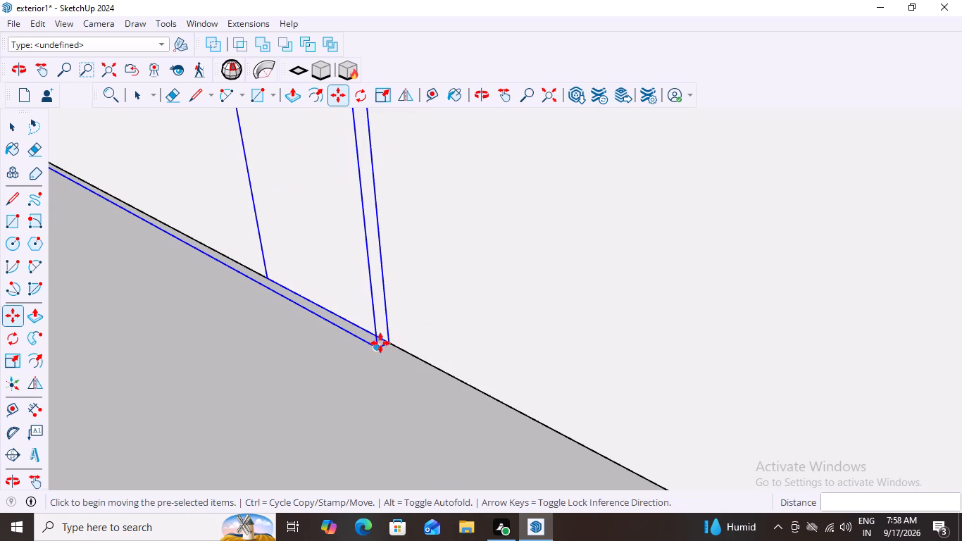
click(432, 325)
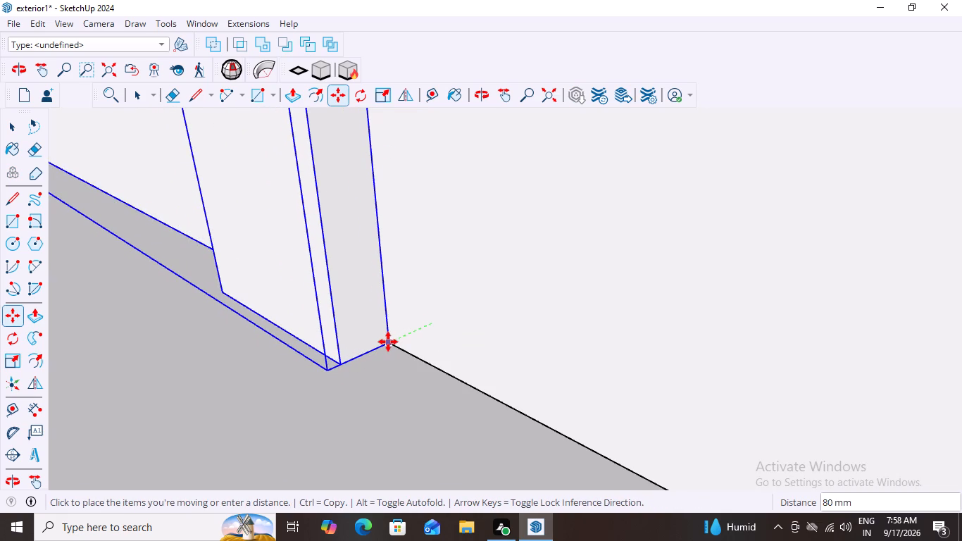
click(389, 342)
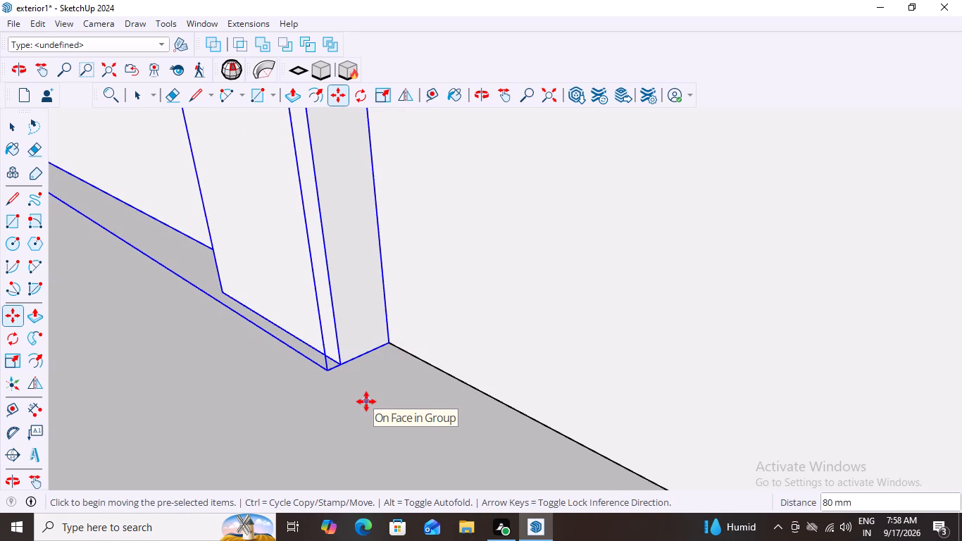
key(space)
scroll(323, 388, down, 20)
scroll(323, 388, down, 3)
middle_click(323, 388)
middle_drag(327, 392, 326, 402)
middle_click(305, 385)
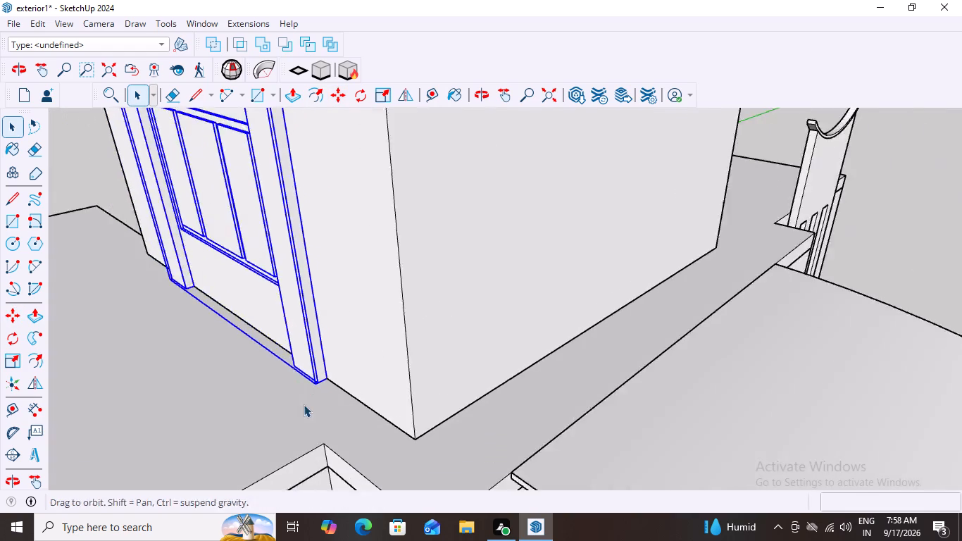
scroll(304, 404, down, 13)
middle_click(294, 397)
click(621, 239)
Delete the grouped reference drawings lying on the ground around and beneath the building.
scroll(385, 323, down, 4)
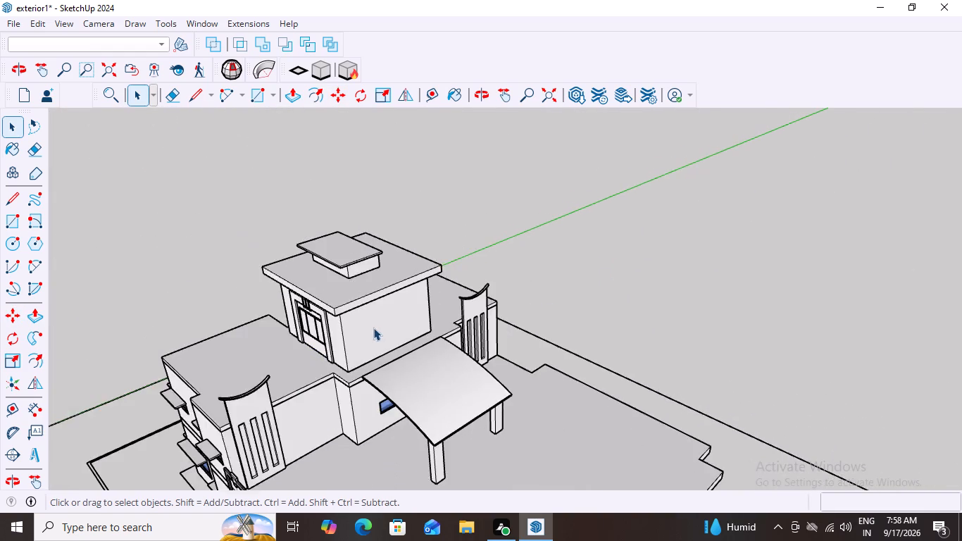
scroll(373, 328, down, 5)
middle_drag(330, 385, 503, 316)
scroll(503, 316, down, 5)
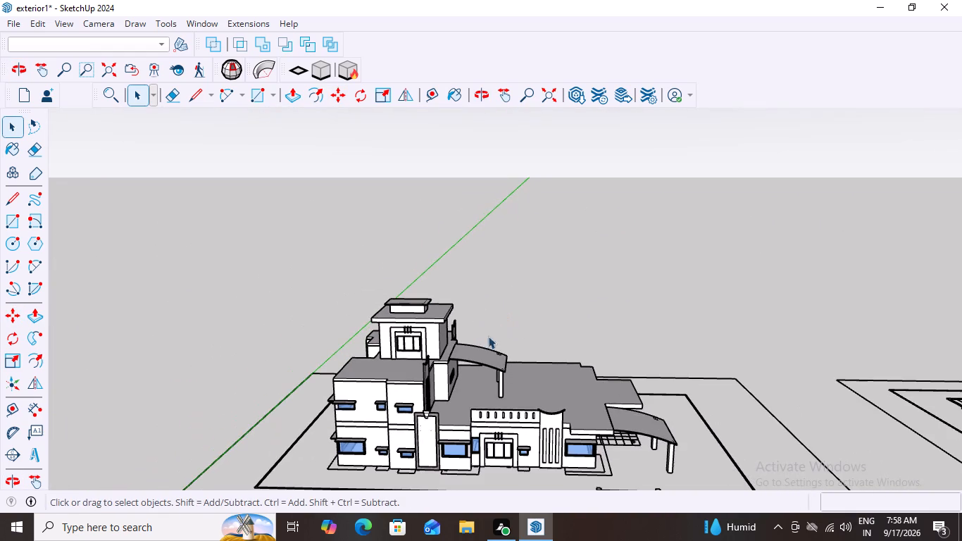
scroll(345, 474, up, 3)
scroll(390, 446, down, 5)
middle_drag(399, 446, 432, 442)
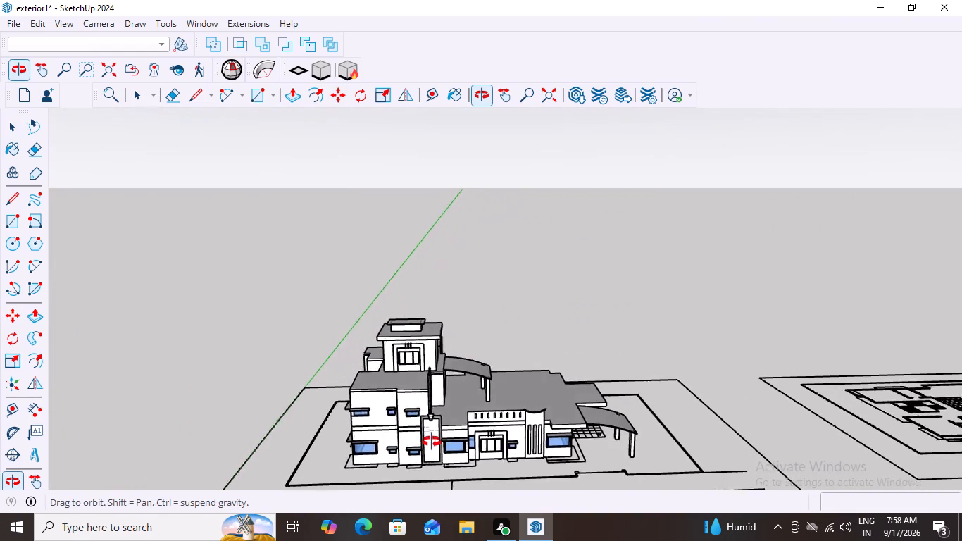
middle_drag(432, 442, 440, 444)
scroll(423, 423, up, 3)
scroll(423, 416, down, 15)
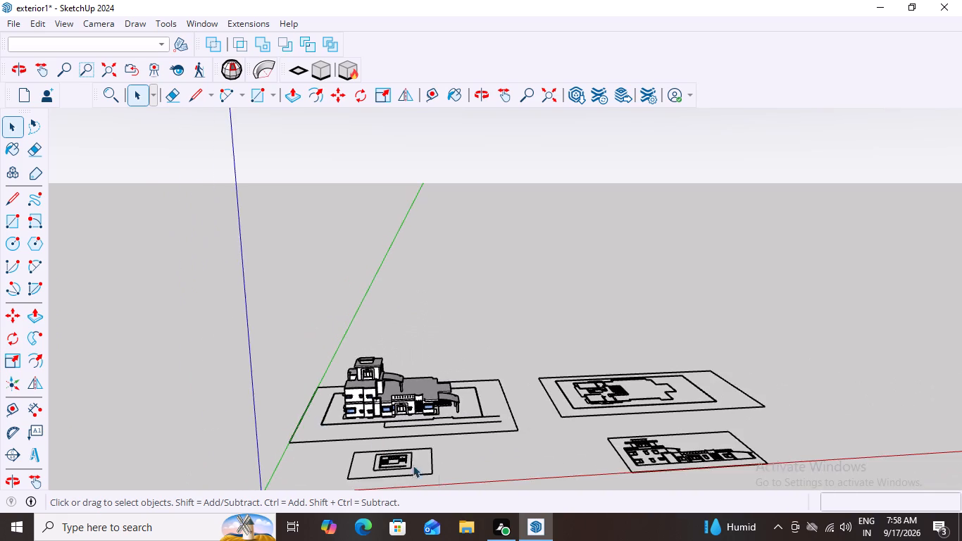
scroll(440, 476, up, 8)
scroll(416, 450, down, 9)
middle_drag(412, 446, 402, 430)
middle_drag(396, 449, 392, 478)
click(541, 397)
click(535, 401)
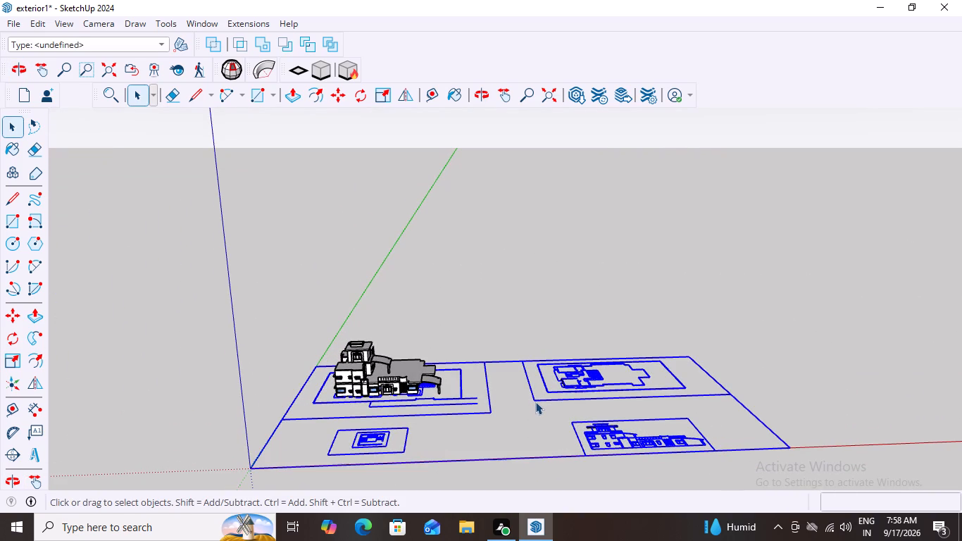
key(Delete)
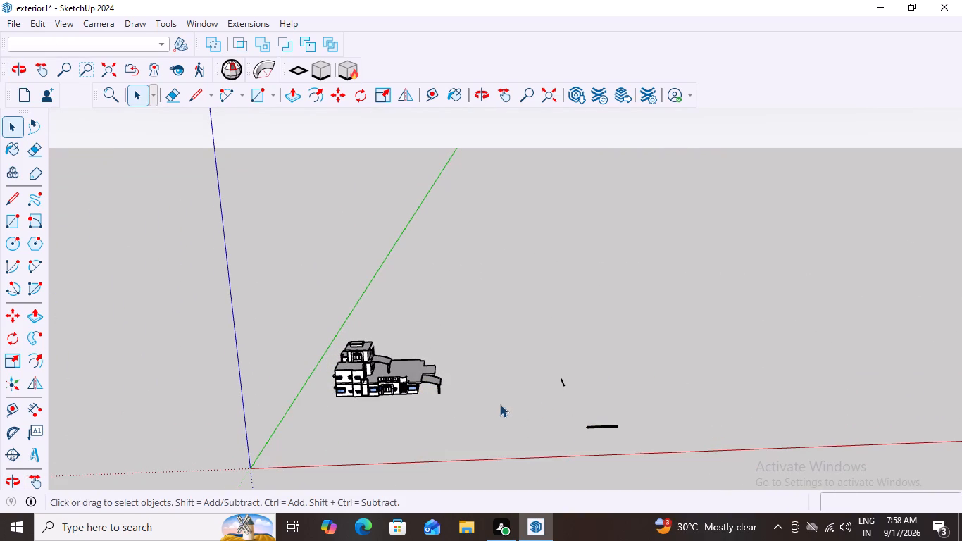
Delete the two leftover pieces on the ground beside the building, the short line and the long thin bar.
scroll(411, 430, up, 7)
middle_drag(433, 393, 480, 348)
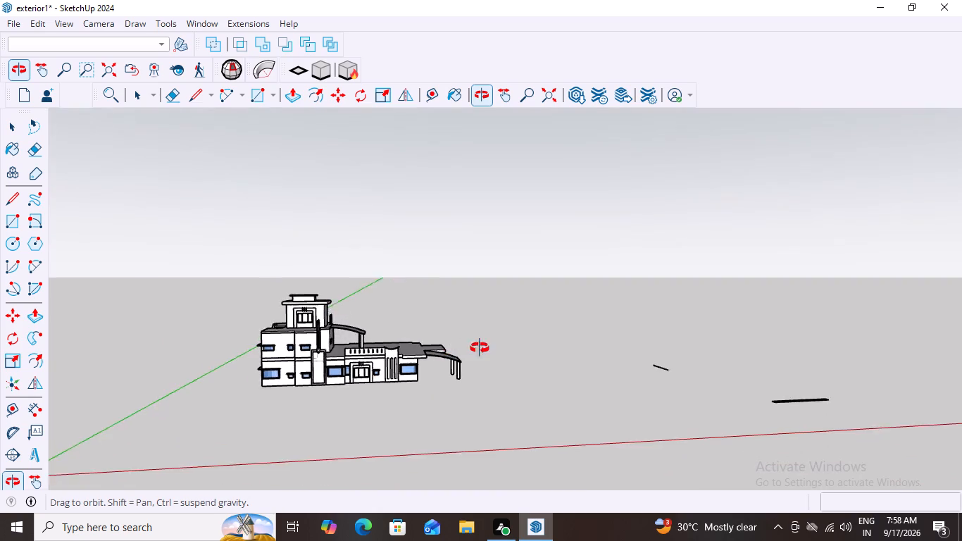
middle_drag(480, 348, 376, 433)
scroll(717, 410, up, 3)
scroll(585, 388, down, 4)
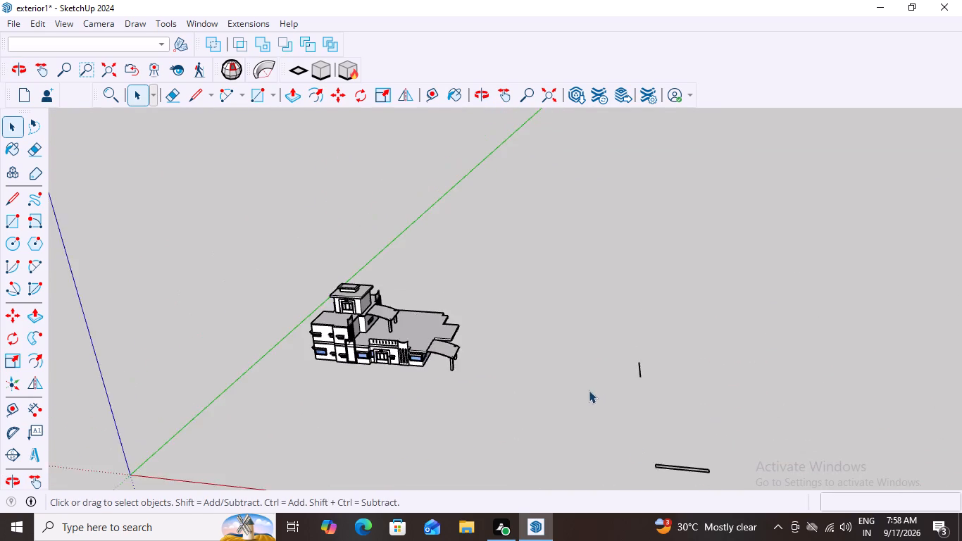
scroll(589, 390, down, 2)
middle_drag(621, 441, 642, 439)
scroll(642, 440, up, 1)
drag(678, 315, 622, 411)
key(Delete)
scroll(718, 464, up, 3)
middle_click(718, 464)
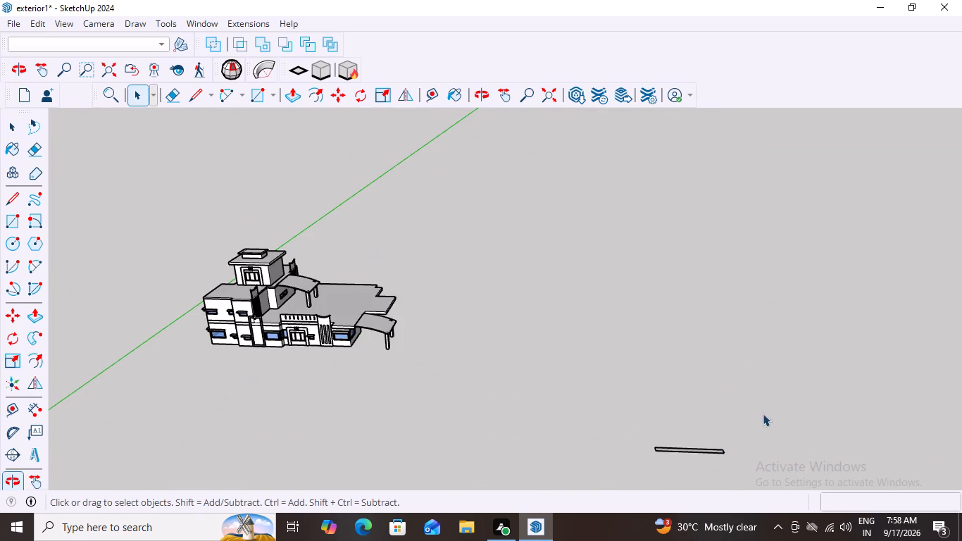
drag(763, 411, 650, 468)
key(Delete)
Start a MajRail Type A railing, 2000 mm high with 0 mm offsets, setting poles from the roof opening's corner around to the front notch.
scroll(631, 407, down, 4)
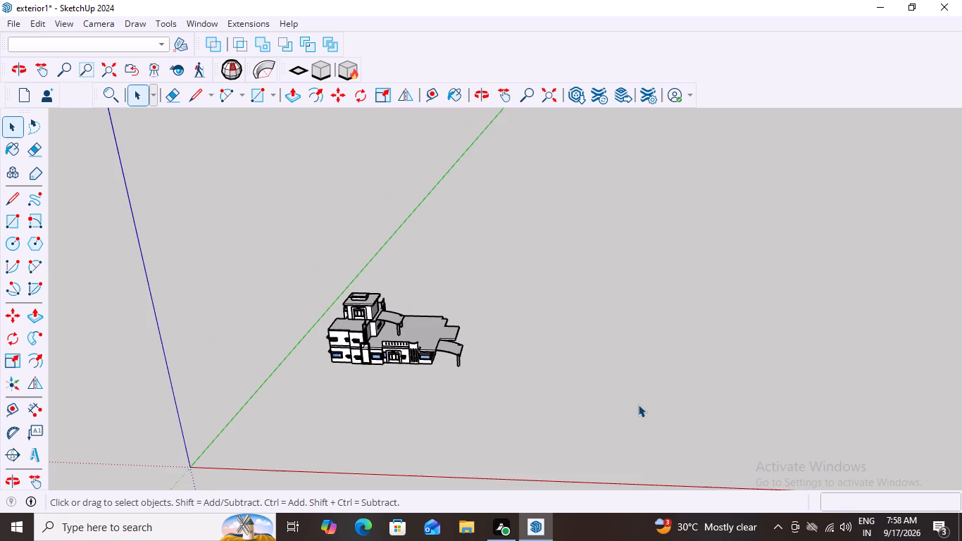
scroll(294, 406, up, 5)
middle_drag(412, 380, 437, 391)
scroll(440, 332, up, 1)
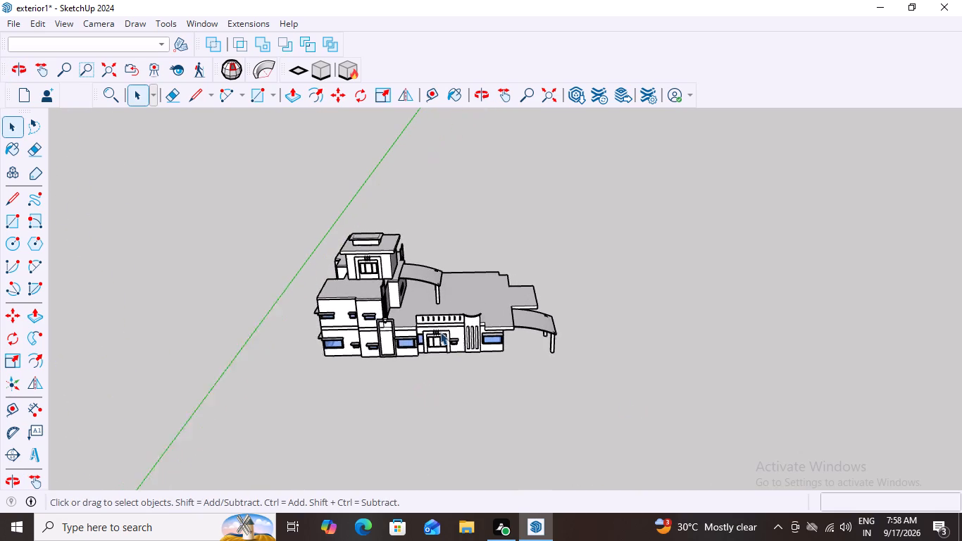
scroll(440, 332, up, 1)
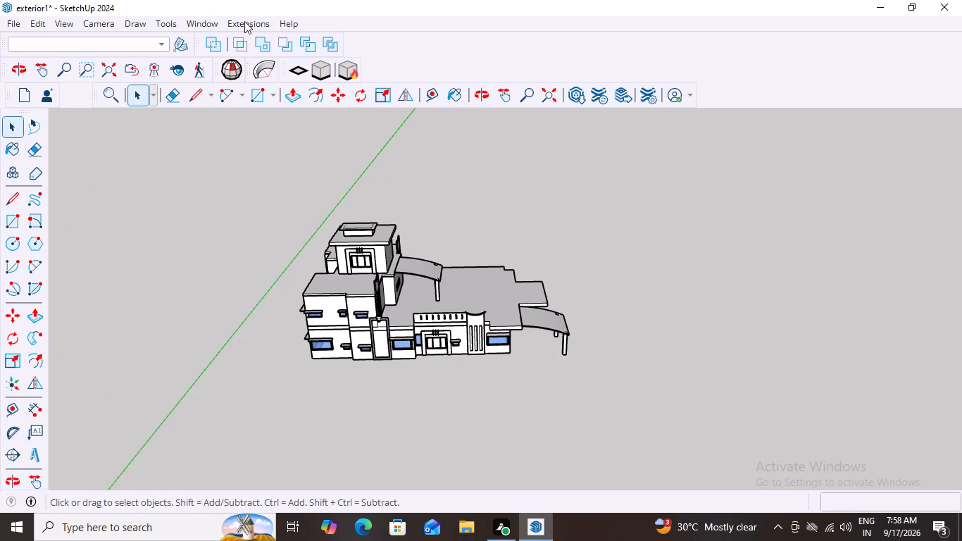
click(244, 21)
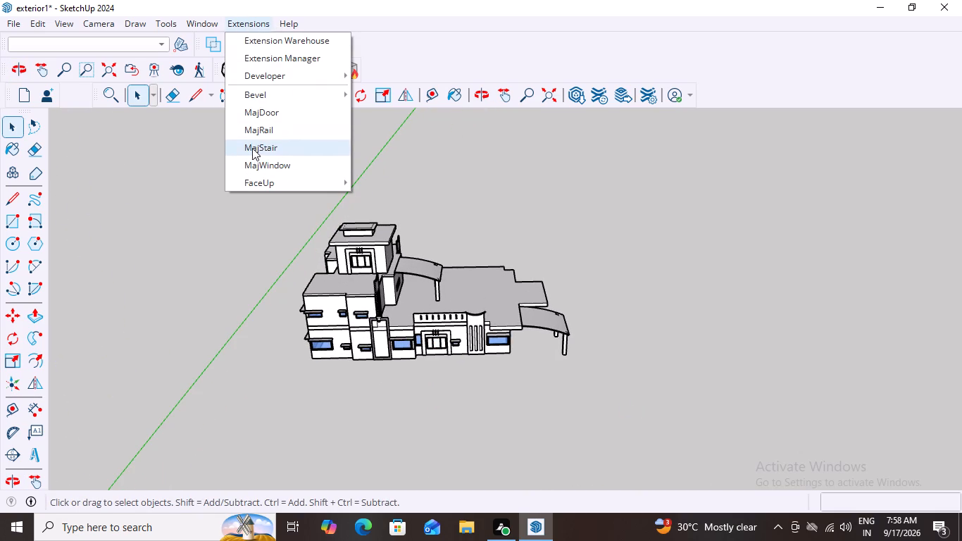
click(273, 129)
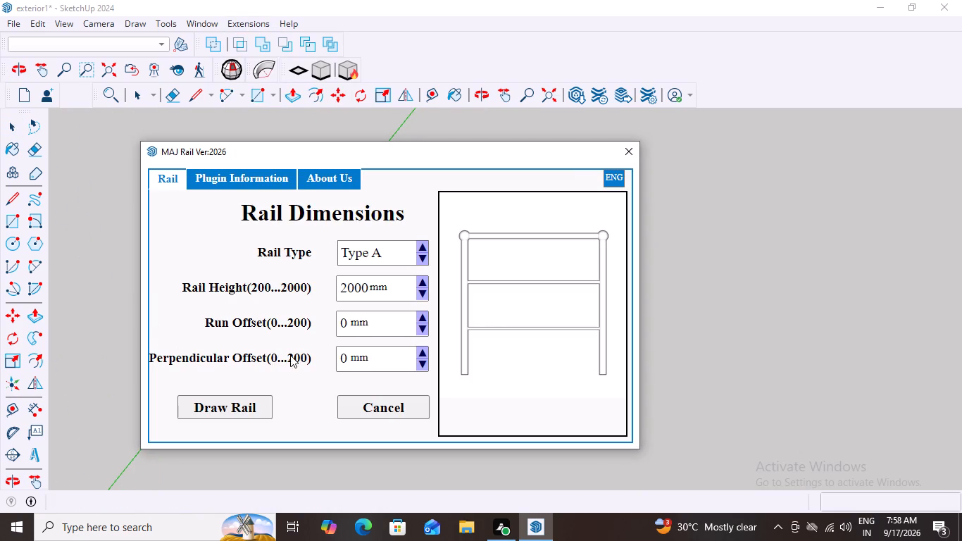
click(230, 410)
scroll(361, 313, up, 5)
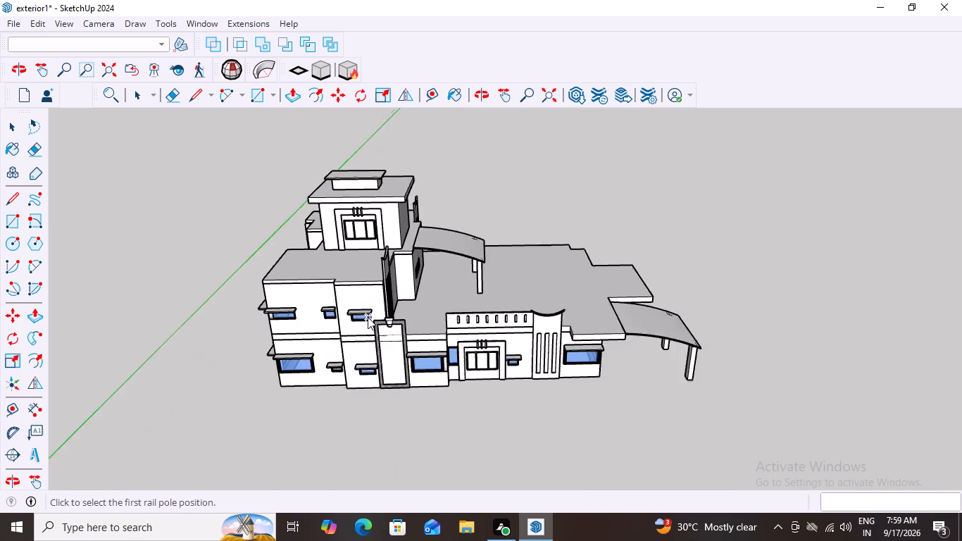
scroll(368, 317, up, 3)
middle_drag(128, 330, 228, 390)
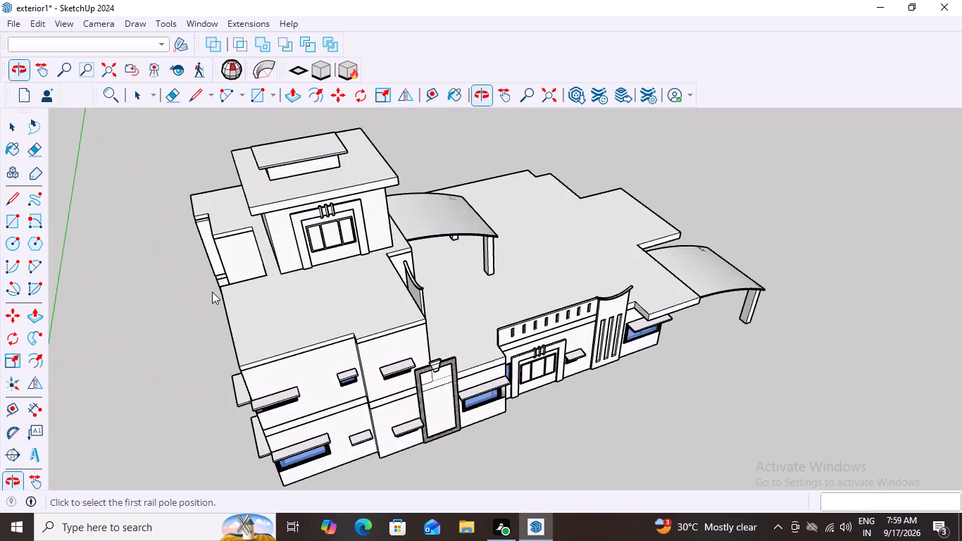
scroll(210, 289, up, 4)
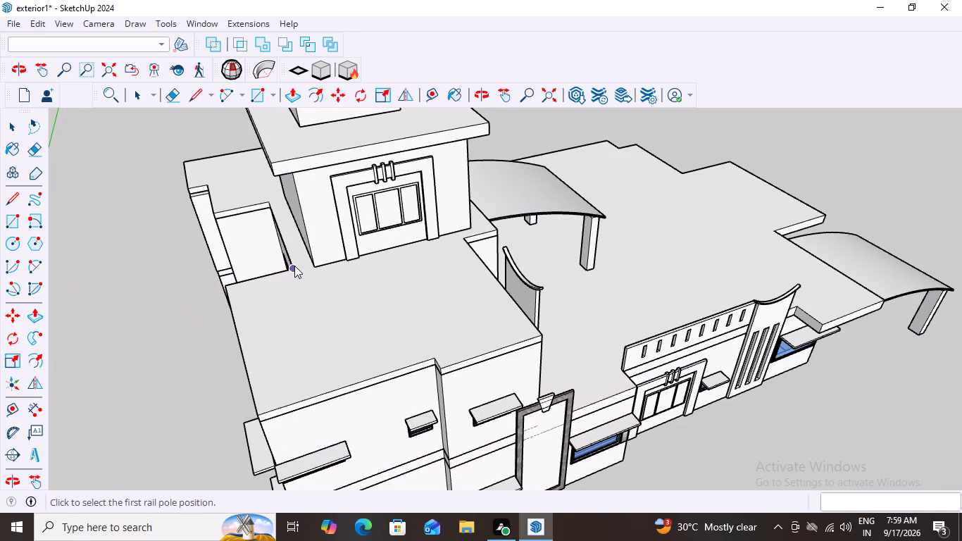
click(294, 267)
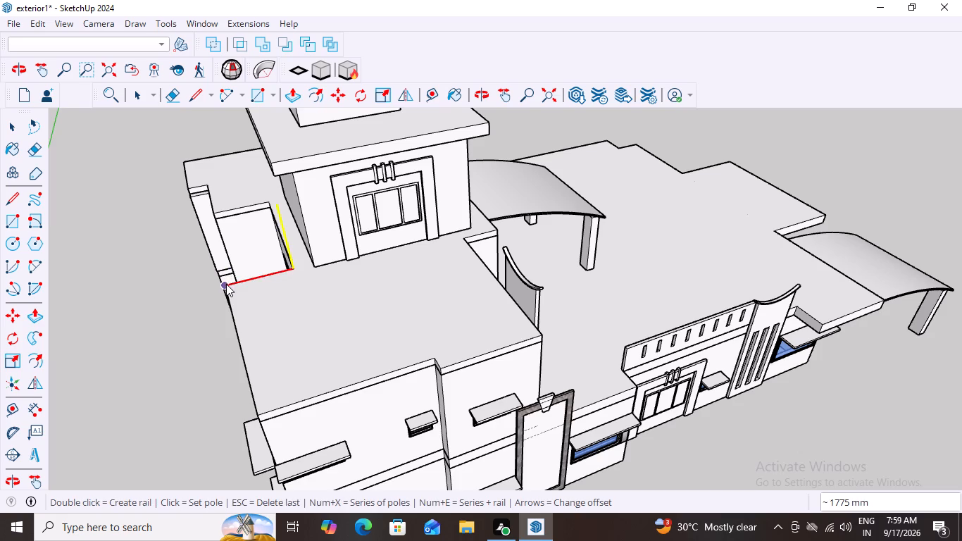
click(226, 284)
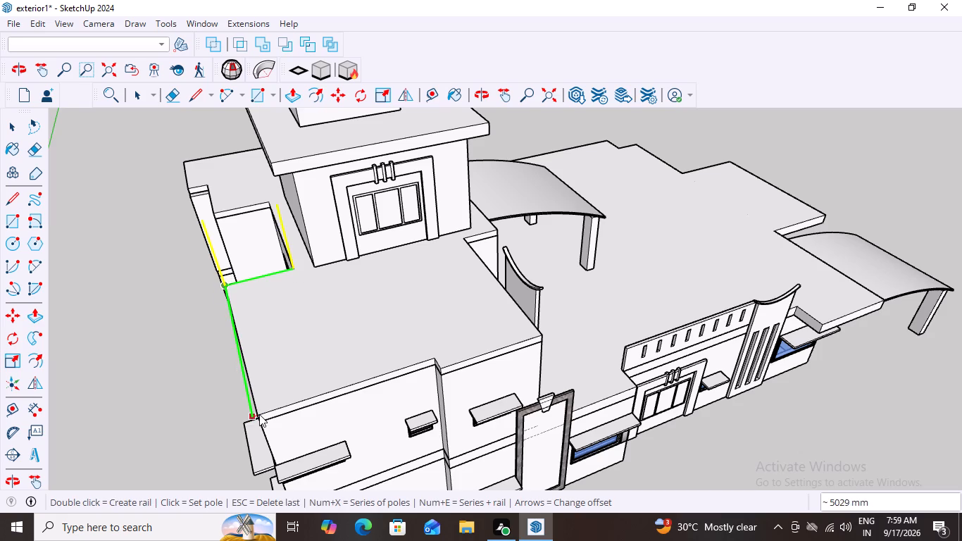
scroll(241, 428, up, 4)
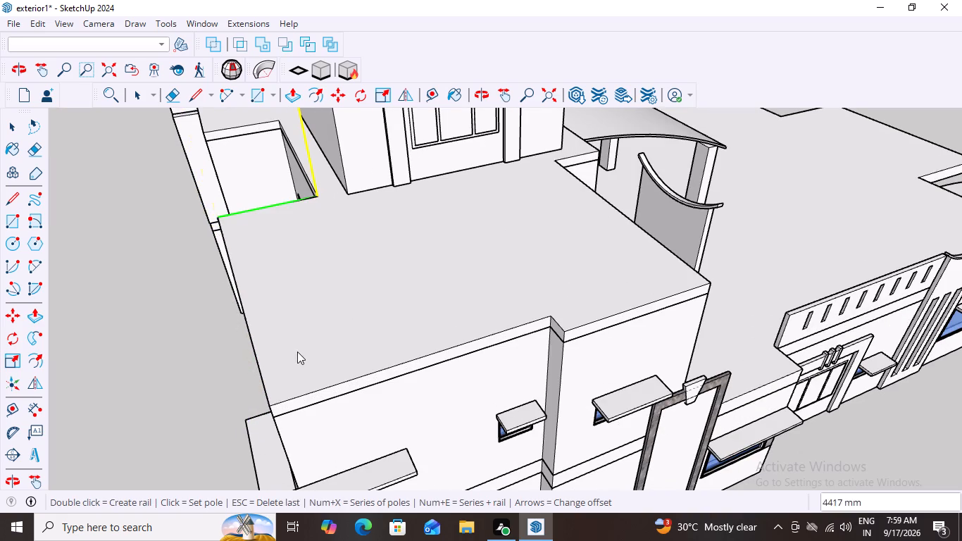
click(268, 405)
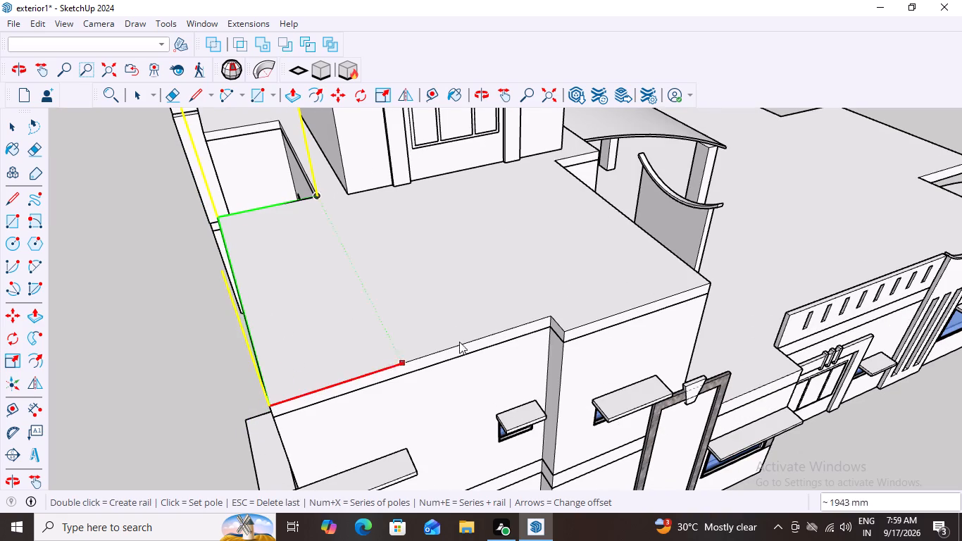
click(551, 313)
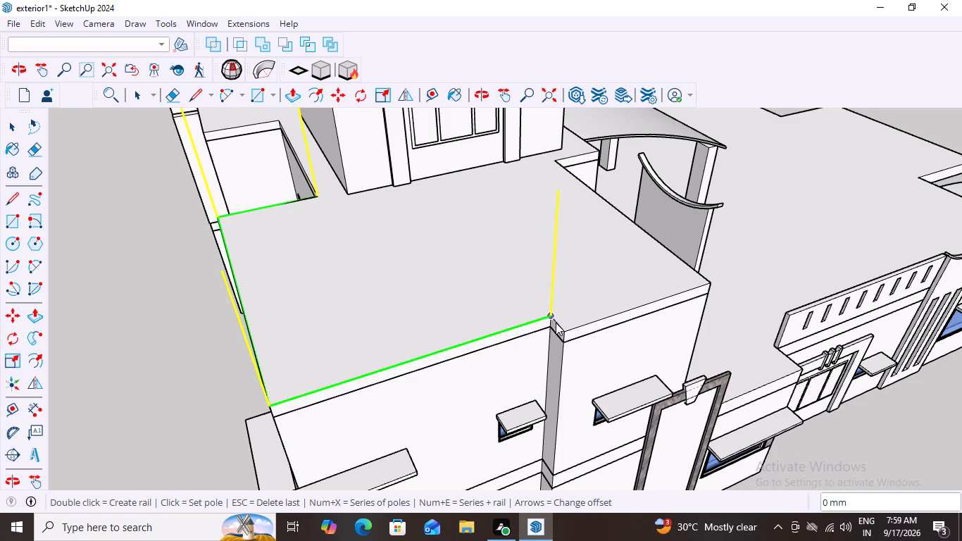
click(563, 329)
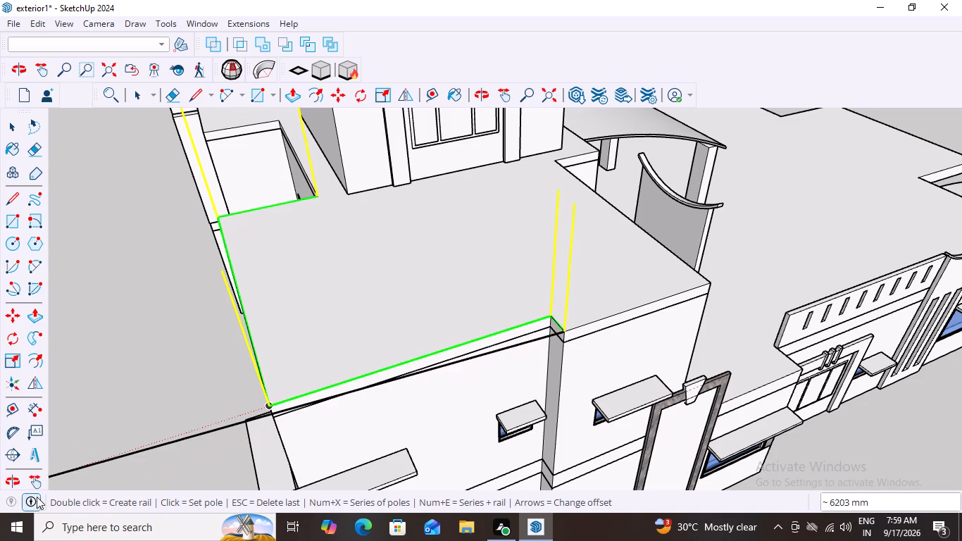
Continue the rail poles along the remaining front, side and short return edges of the upper roof and create the railing.
scroll(36, 499, down, 9)
scroll(532, 404, down, 5)
scroll(0, 540, down, 6)
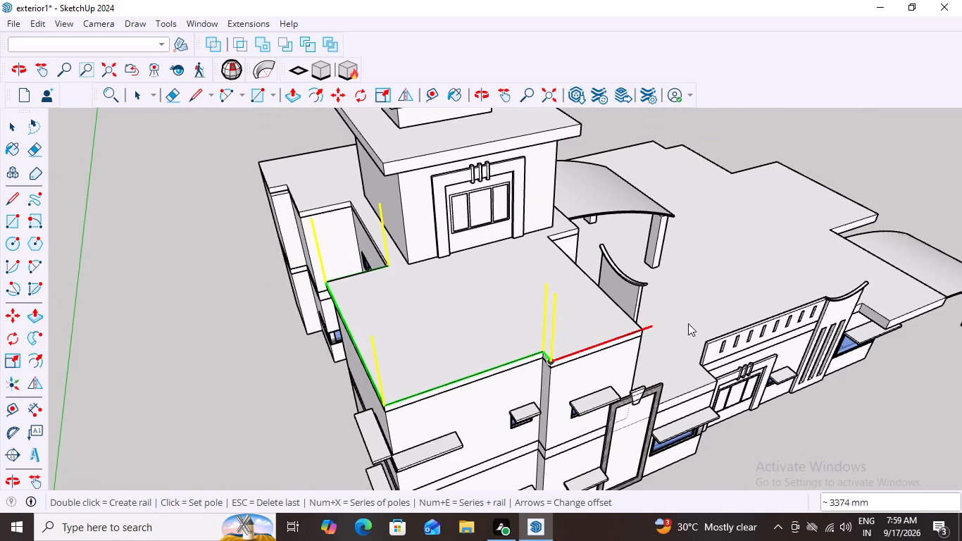
scroll(689, 321, up, 4)
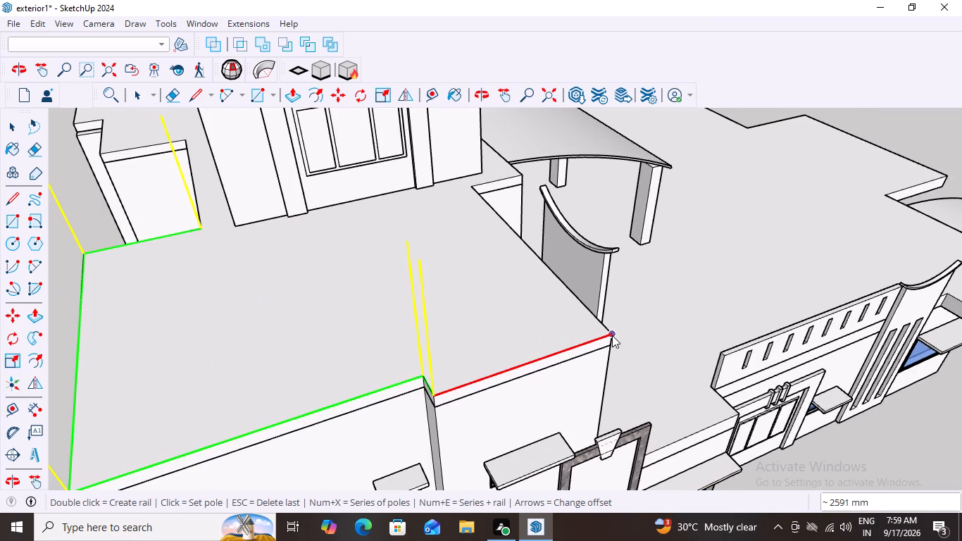
click(613, 333)
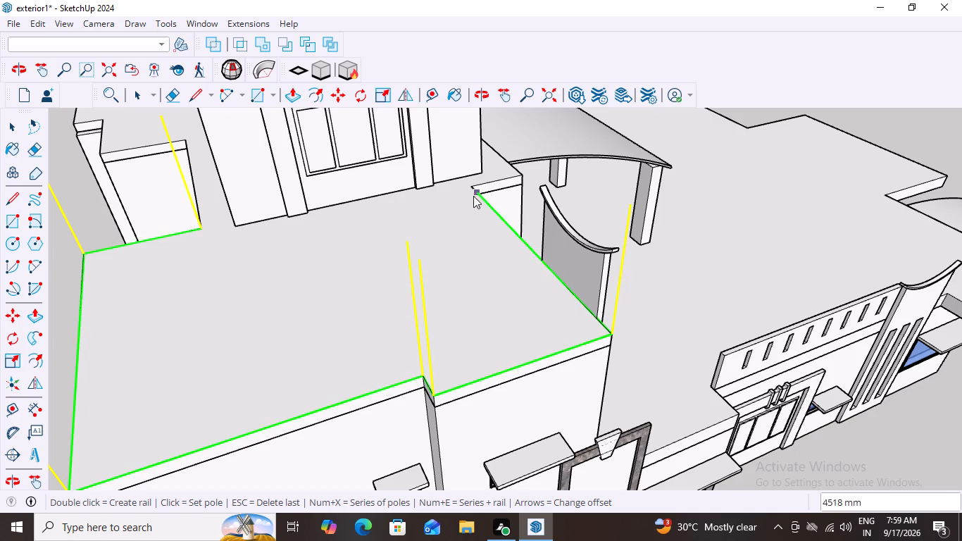
click(471, 184)
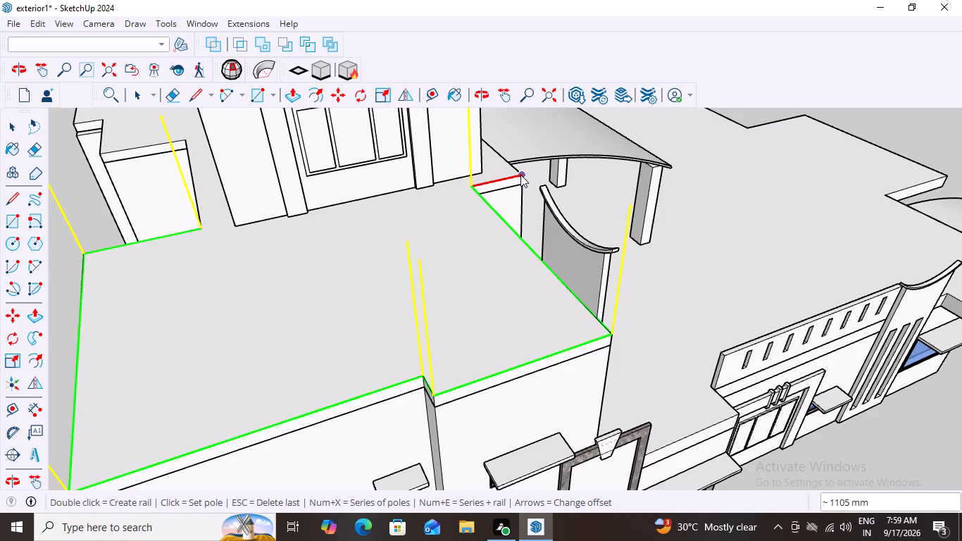
click(520, 175)
click(520, 175)
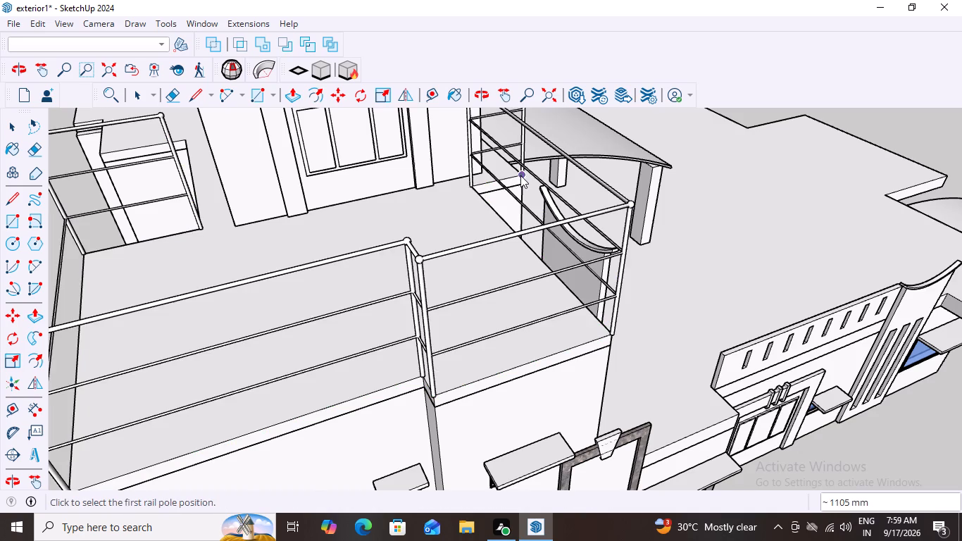
scroll(421, 318, down, 12)
key(Escape)
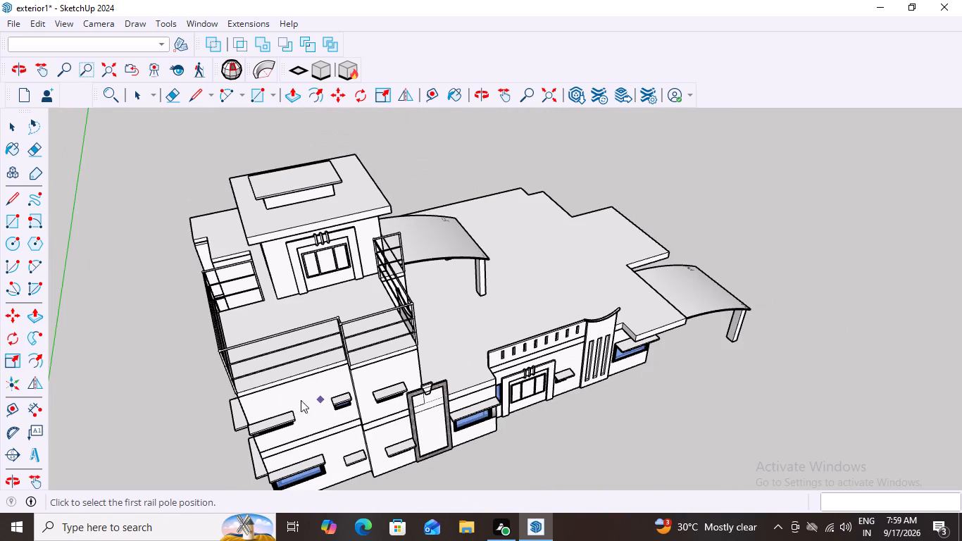
Start another MajRail Type A railing, 1977 mm high with 0 mm run and perpendicular offsets.
middle_drag(558, 411, 382, 338)
scroll(365, 386, down, 3)
middle_drag(459, 421, 536, 399)
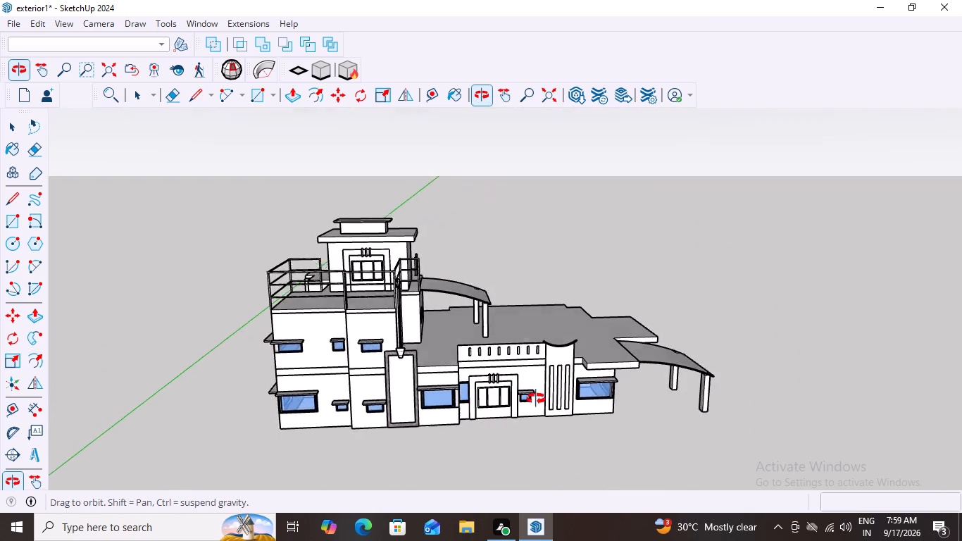
middle_drag(536, 399, 496, 398)
middle_drag(619, 447, 596, 454)
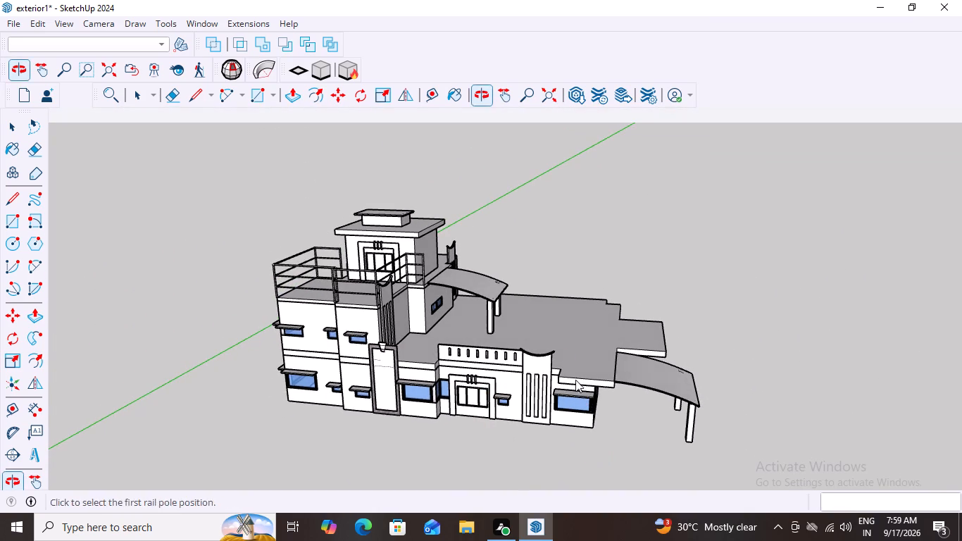
click(257, 24)
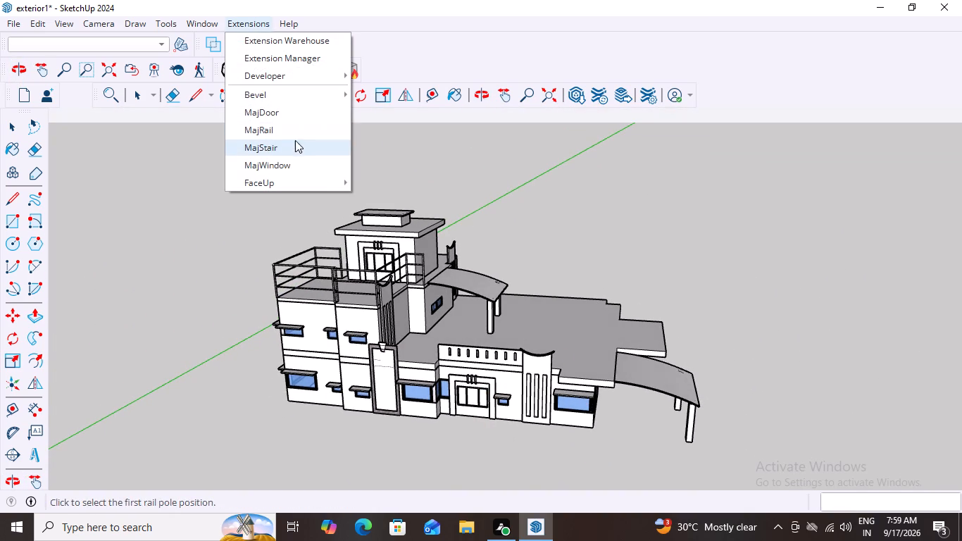
click(287, 131)
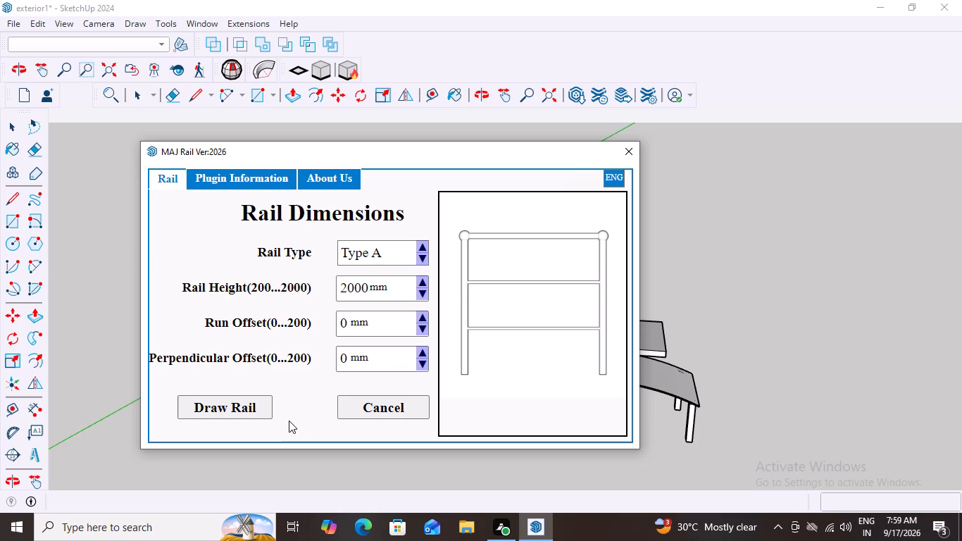
click(422, 292)
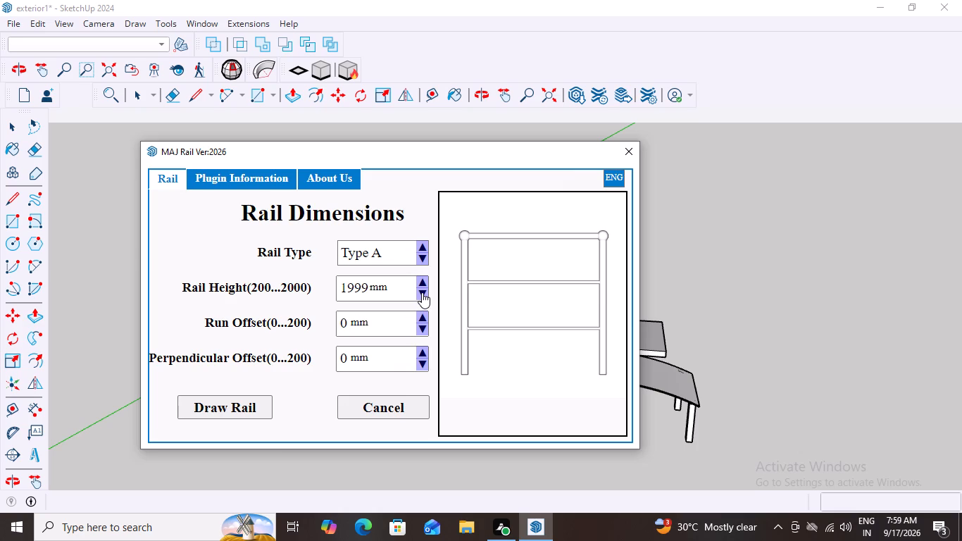
click(422, 282)
triple_click(419, 293)
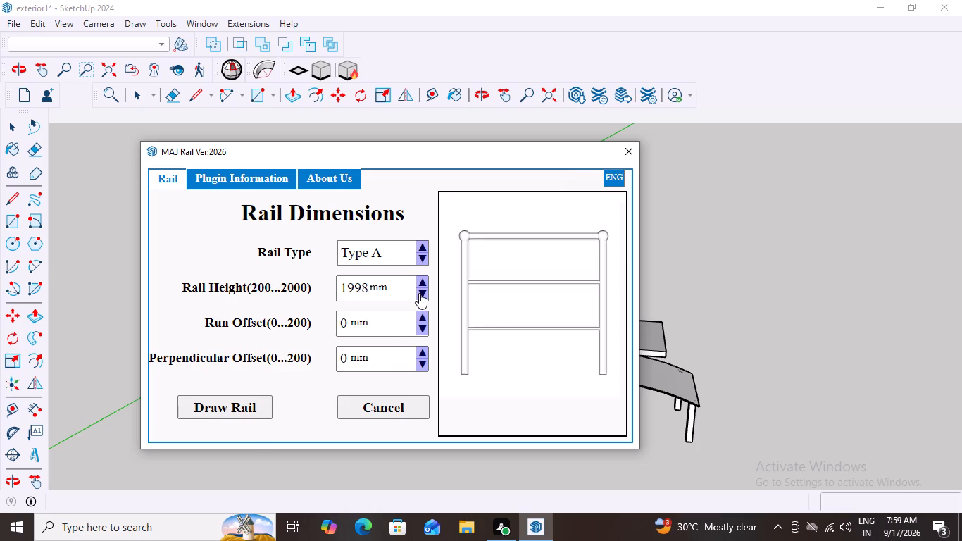
triple_click(425, 293)
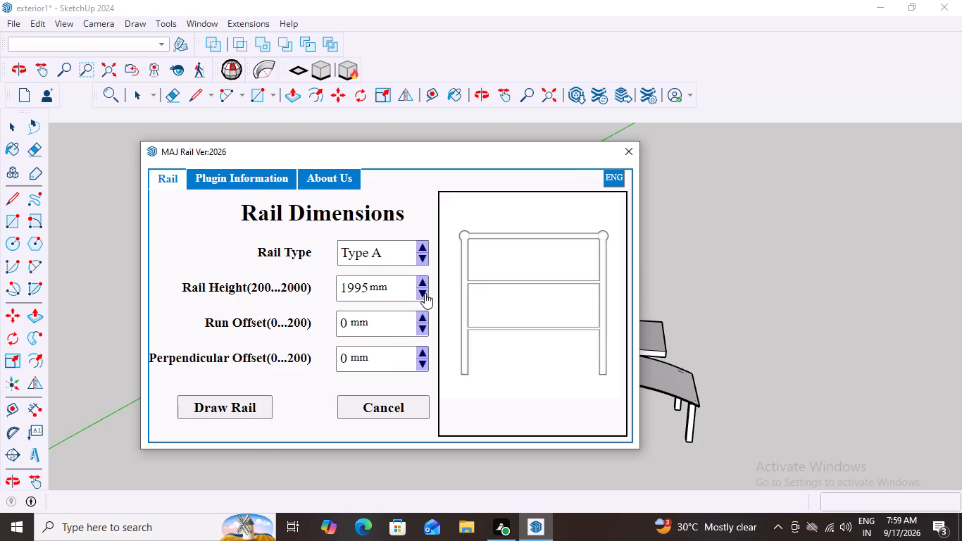
triple_click(425, 293)
triple_click(425, 293)
triple_click(425, 293)
triple_click(425, 293)
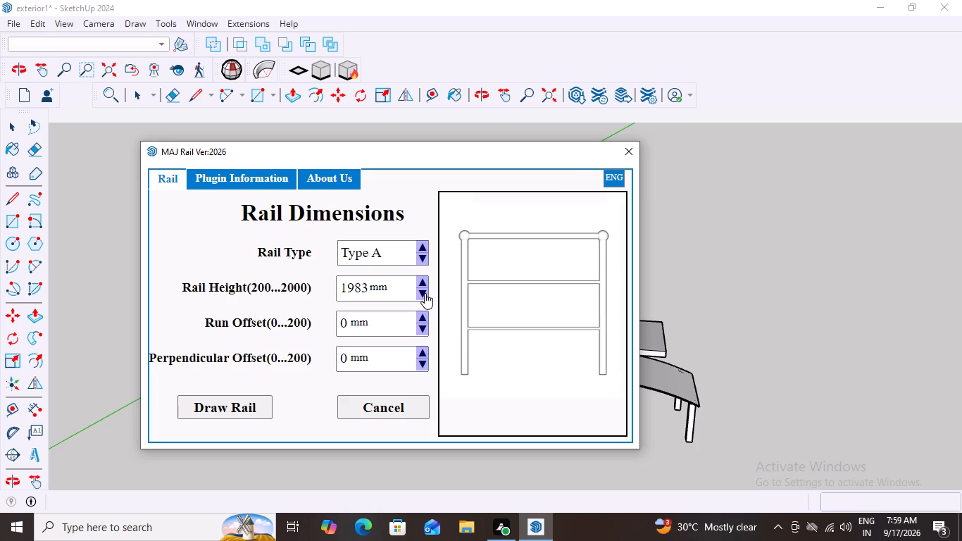
triple_click(425, 293)
double_click(425, 293)
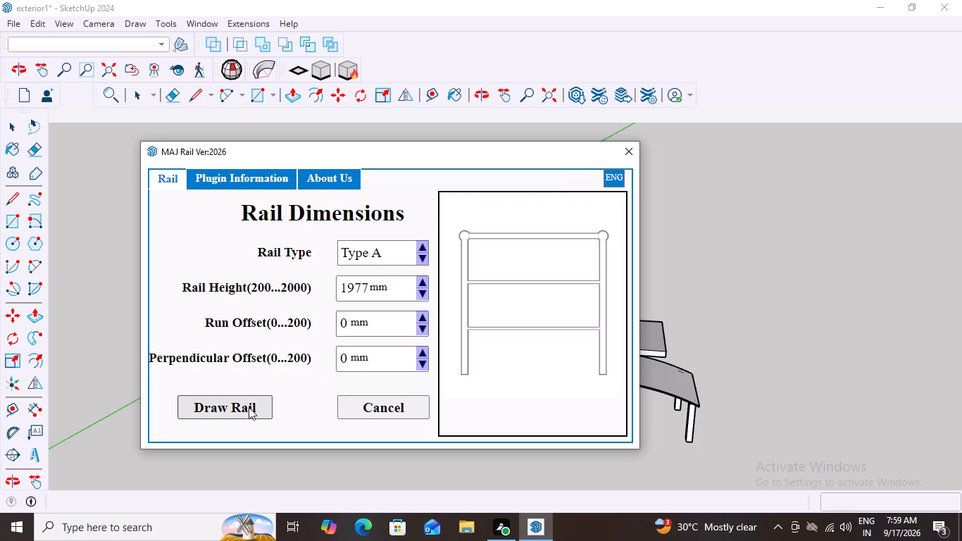
click(249, 407)
Set the lower roof's rail poles from the corner beside the curved-top slotted panel, around the front corner and along the end canopy edge.
scroll(221, 415, down, 4)
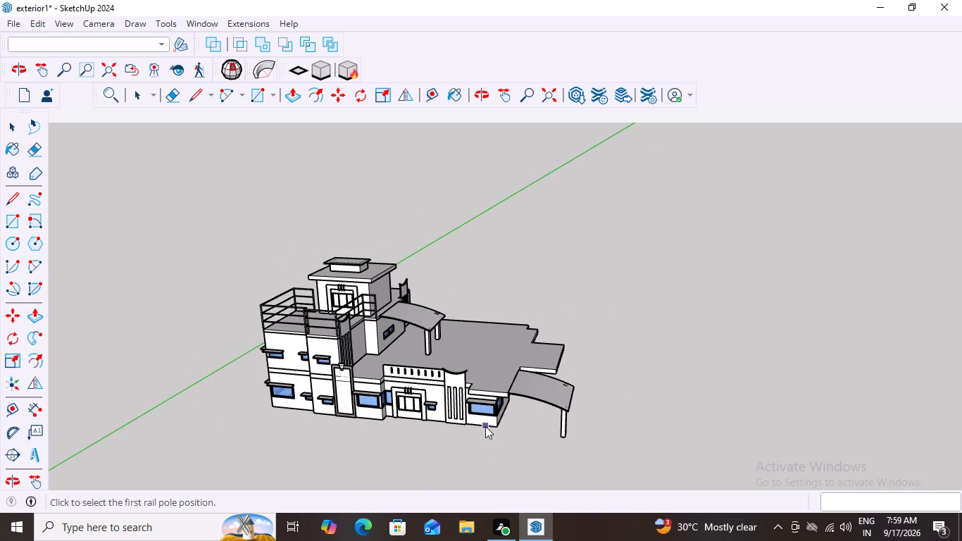
scroll(485, 426, up, 6)
middle_drag(464, 437, 356, 497)
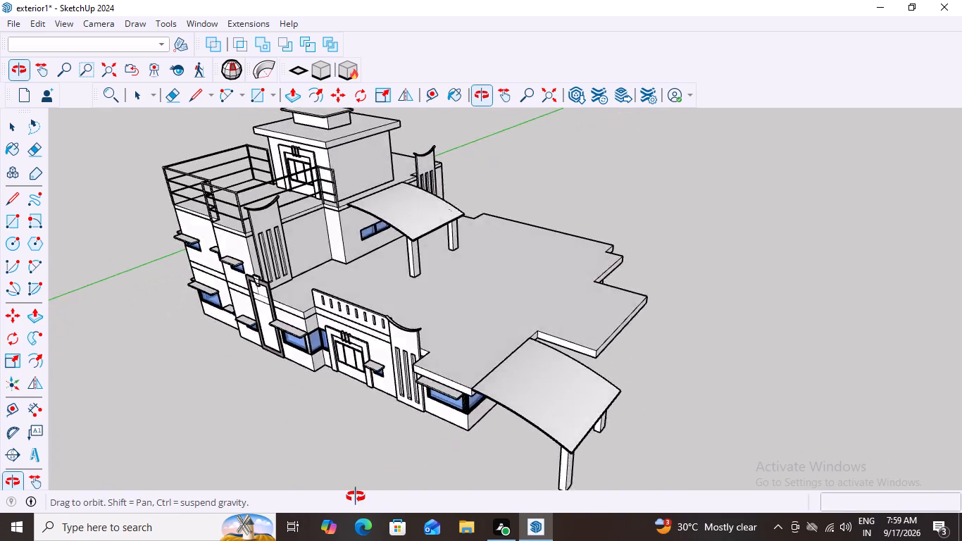
middle_drag(356, 497, 297, 485)
middle_drag(482, 394, 383, 450)
scroll(346, 342, up, 2)
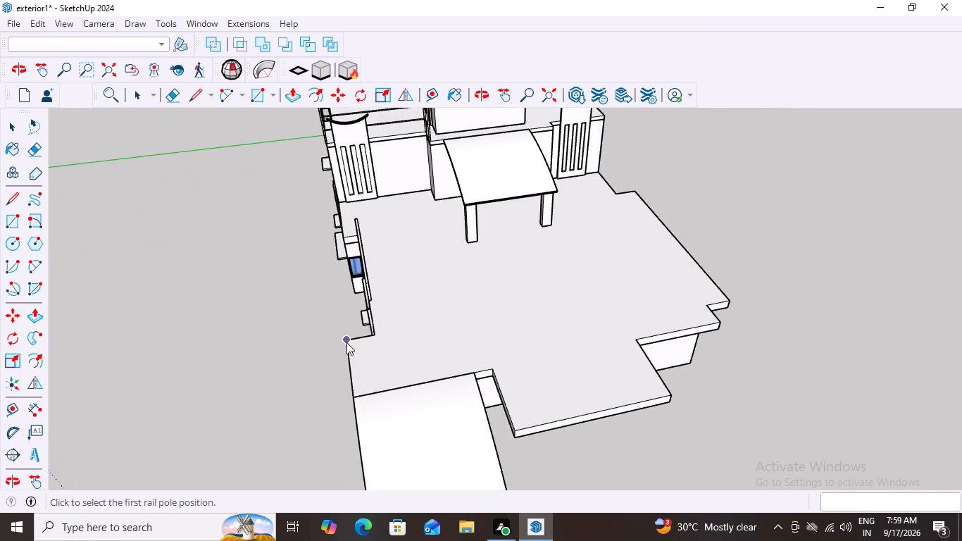
middle_drag(308, 364, 405, 354)
scroll(448, 366, up, 6)
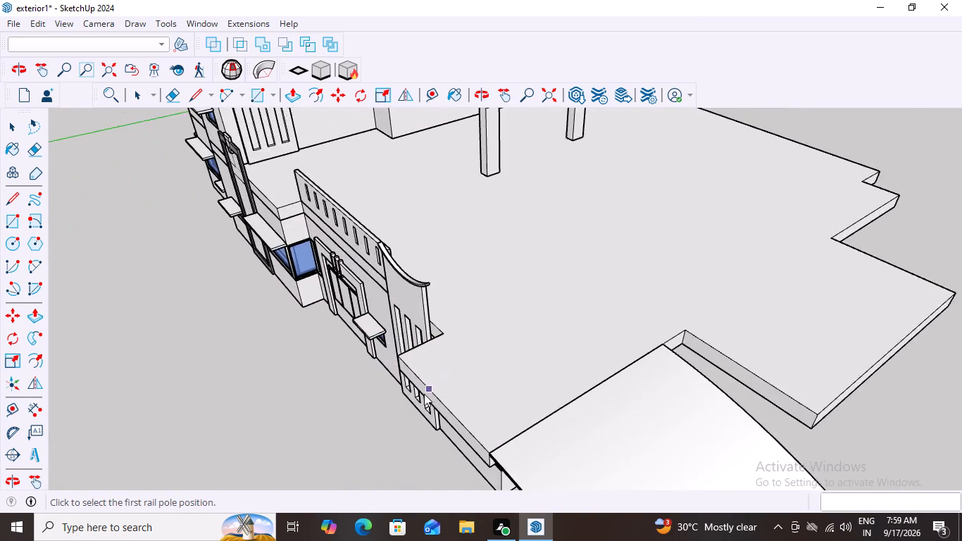
scroll(424, 394, up, 4)
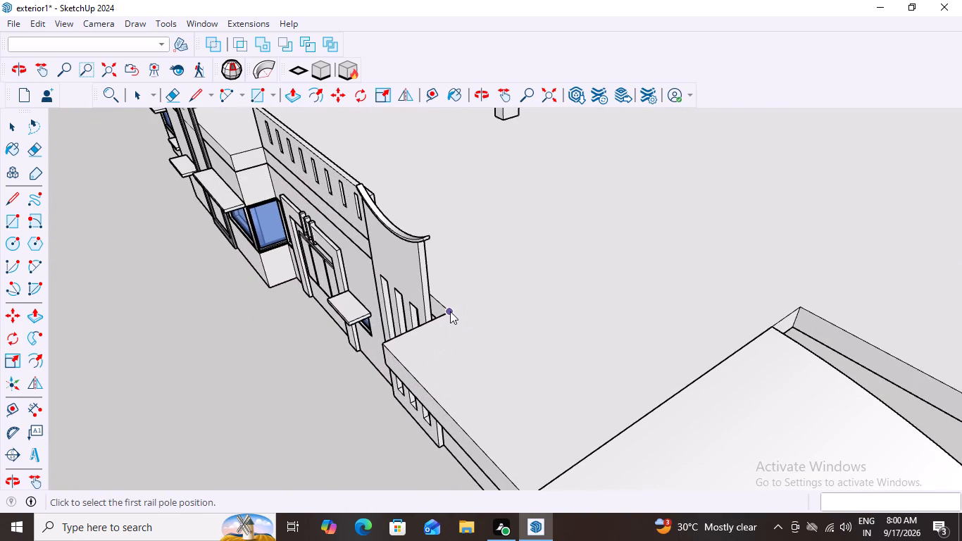
click(450, 311)
click(383, 340)
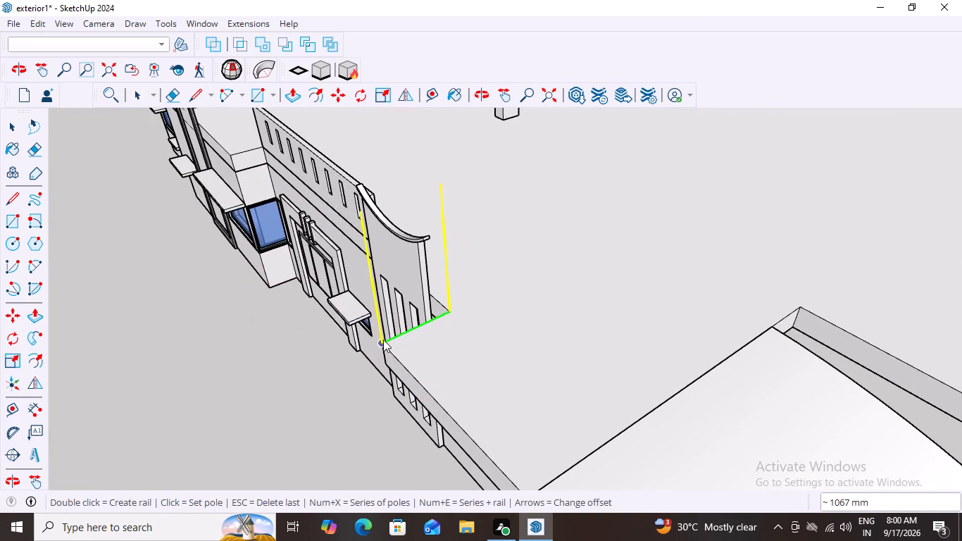
scroll(407, 402, down, 6)
scroll(480, 473, up, 5)
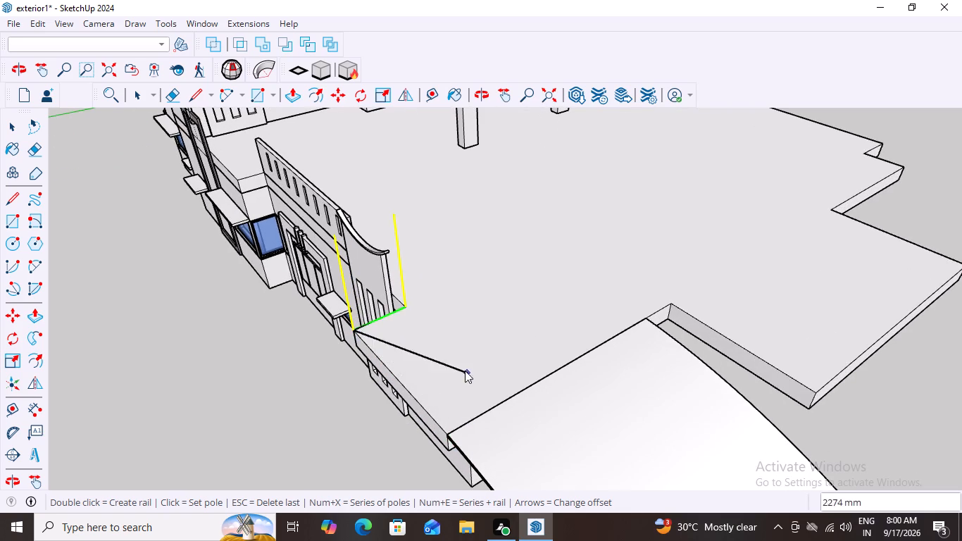
click(449, 430)
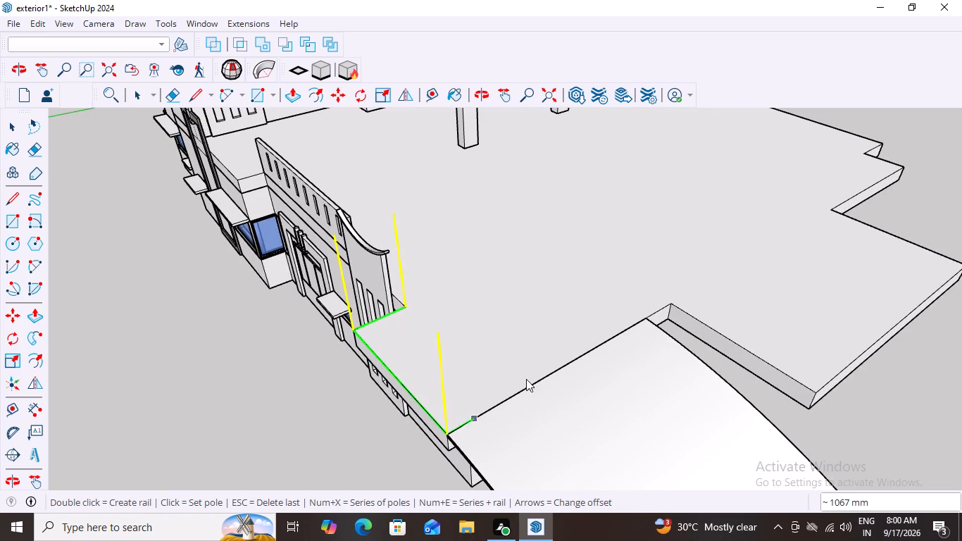
click(671, 302)
Continue the rail poles around the lower roof's projecting end section and along the adjoining recessed edge to its outer corner.
scroll(553, 369, down, 6)
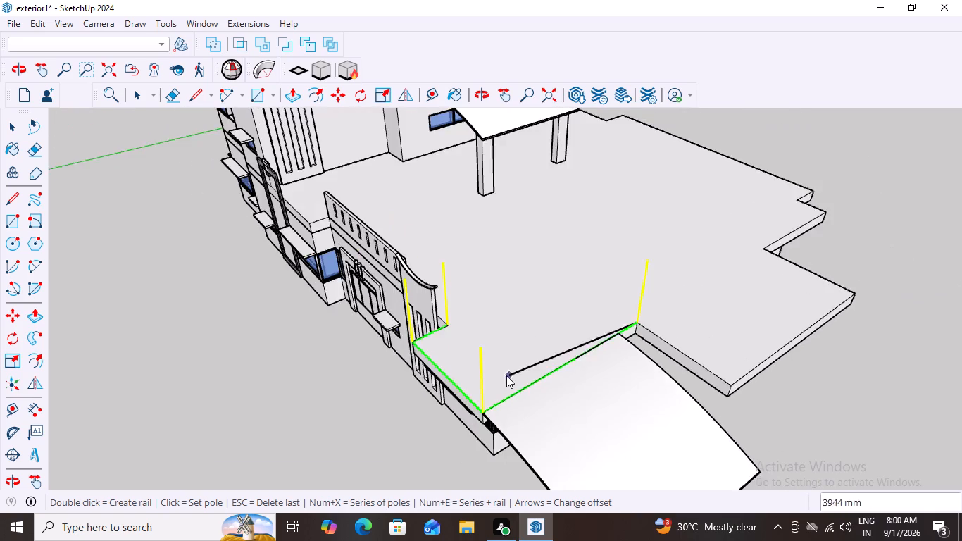
scroll(506, 375, down, 4)
scroll(685, 428, up, 7)
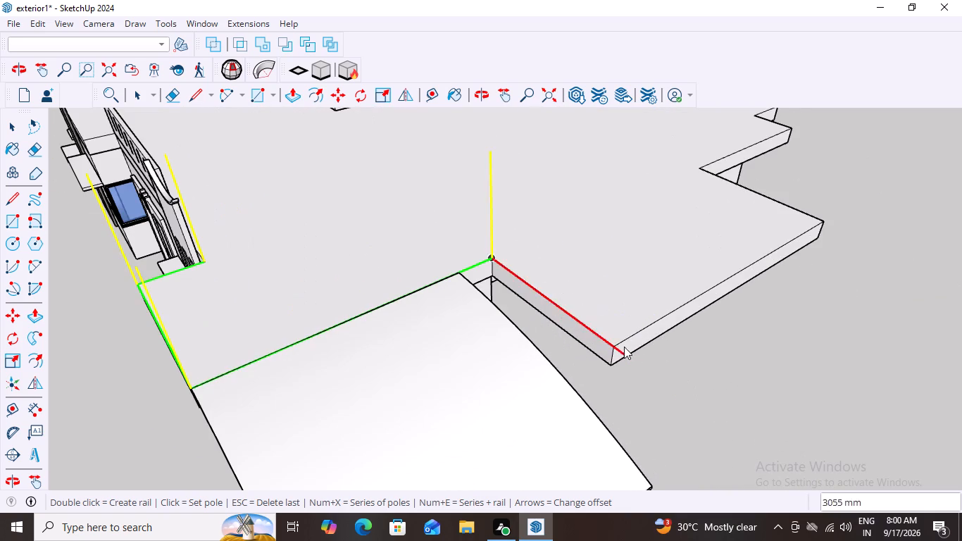
click(617, 347)
scroll(594, 376, down, 9)
scroll(723, 289, up, 7)
click(656, 340)
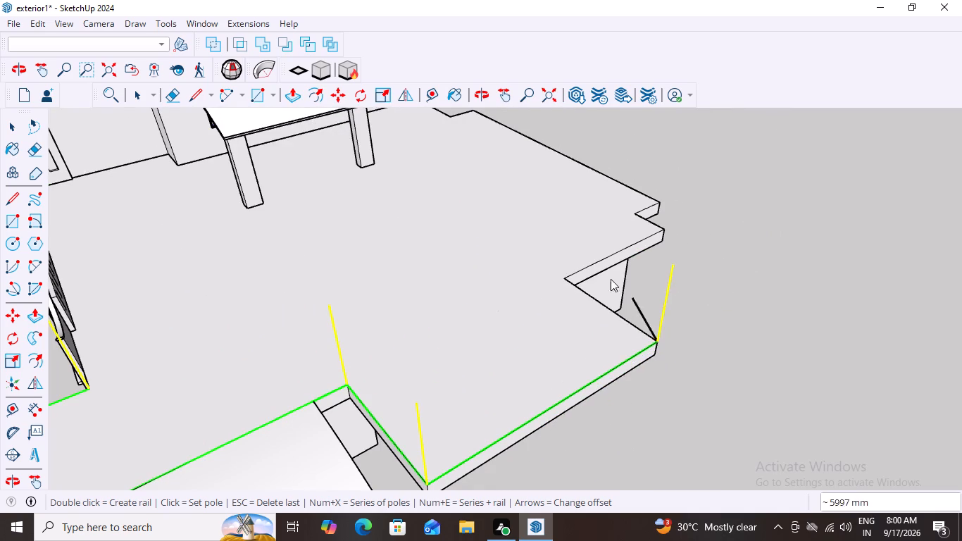
click(569, 278)
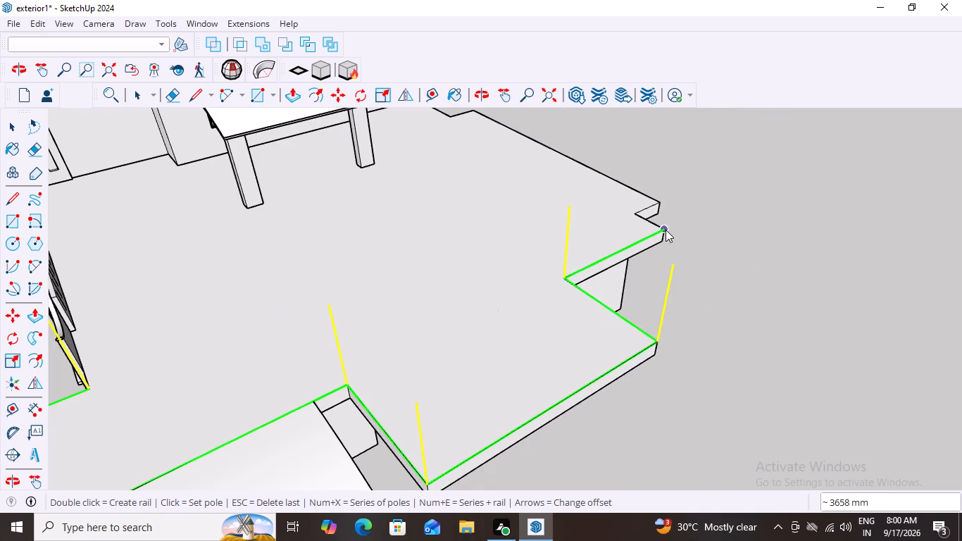
click(666, 229)
Continue the poles through the small corner notch, along the long rear edge and its step to the two-storey block, and create the railing.
scroll(627, 292, down, 9)
middle_drag(706, 328, 541, 416)
scroll(628, 360, up, 6)
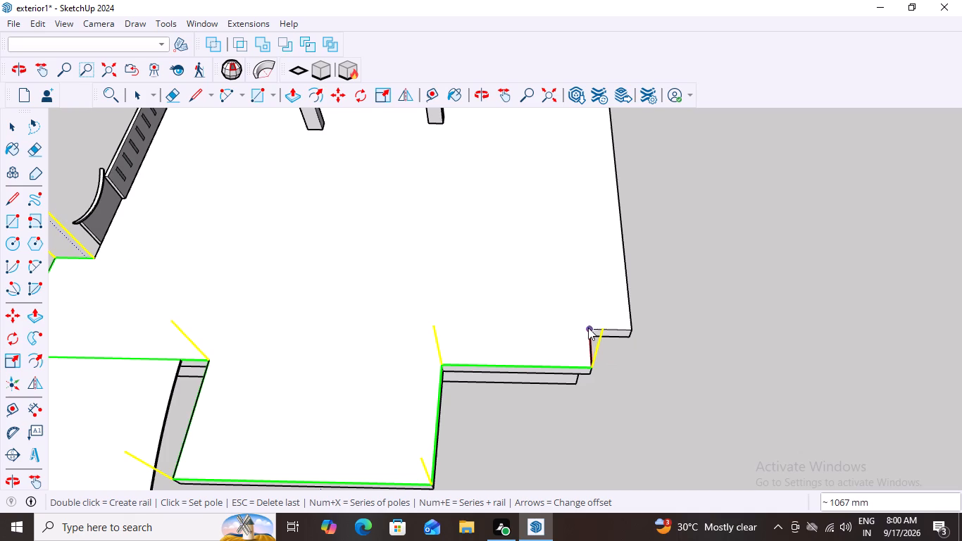
click(589, 328)
click(631, 327)
scroll(635, 344, down, 5)
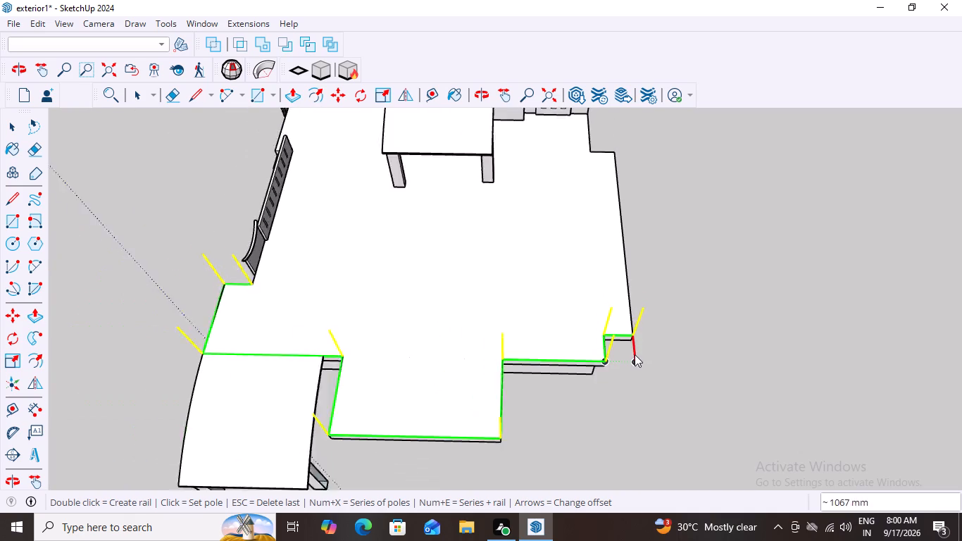
scroll(635, 354, down, 4)
scroll(627, 207, up, 5)
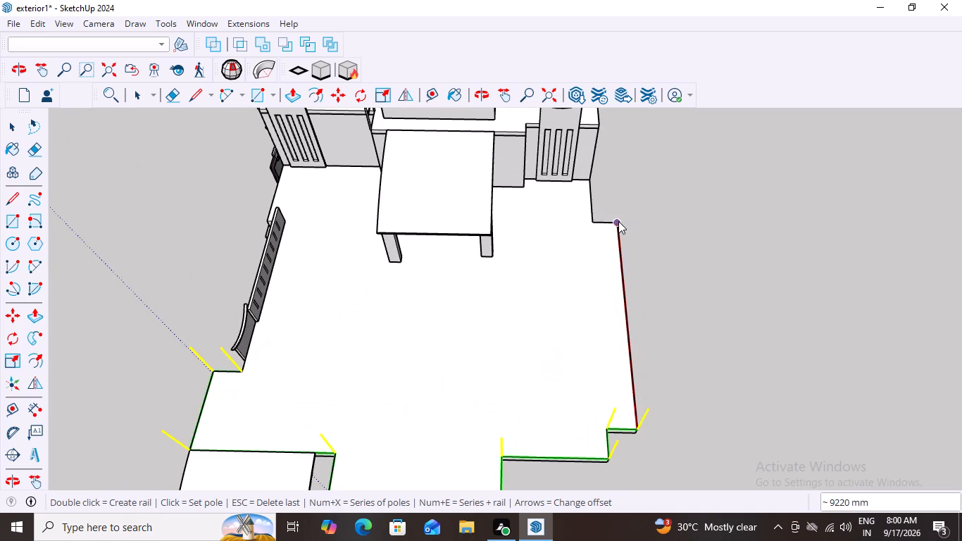
click(618, 221)
click(595, 222)
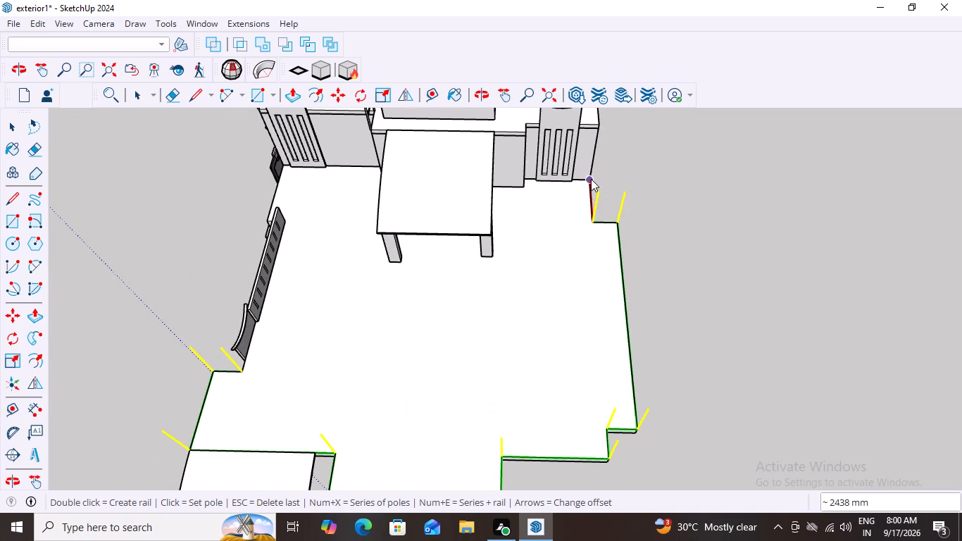
double_click(591, 179)
scroll(635, 252, down, 3)
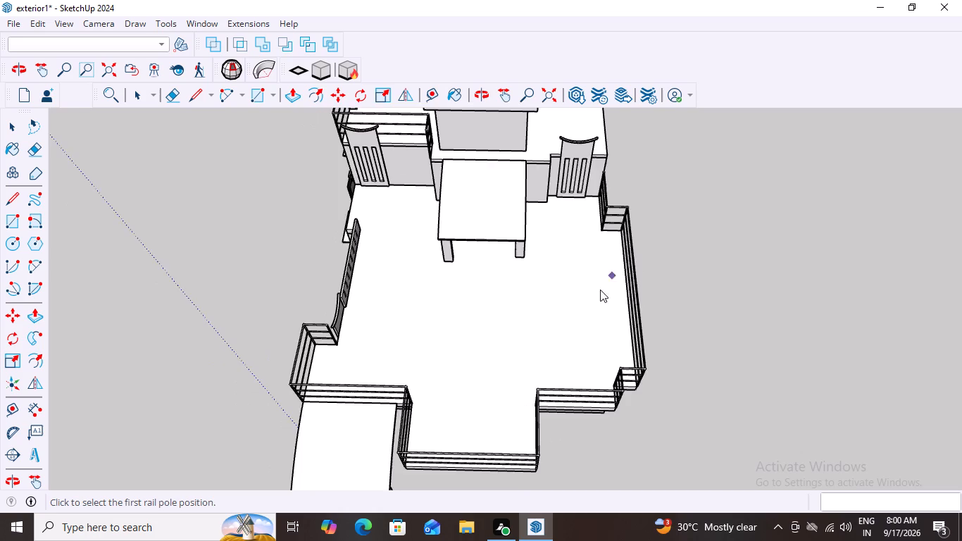
scroll(600, 290, down, 2)
key(Escape)
Examine the building's front facade and canopy end with the upper and lower roof railings in place.
middle_drag(530, 509, 726, 298)
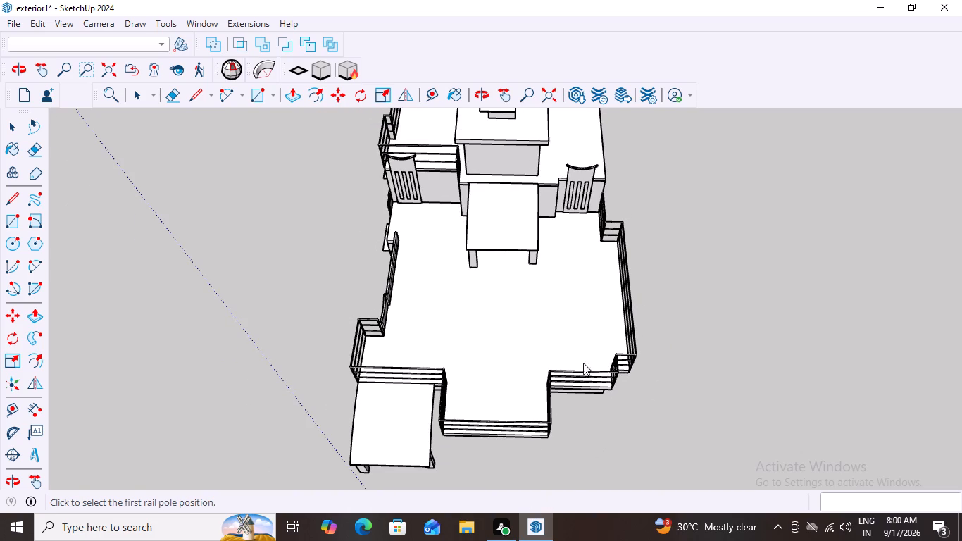
scroll(580, 365, down, 1)
middle_drag(565, 383, 715, 223)
middle_drag(552, 342, 713, 306)
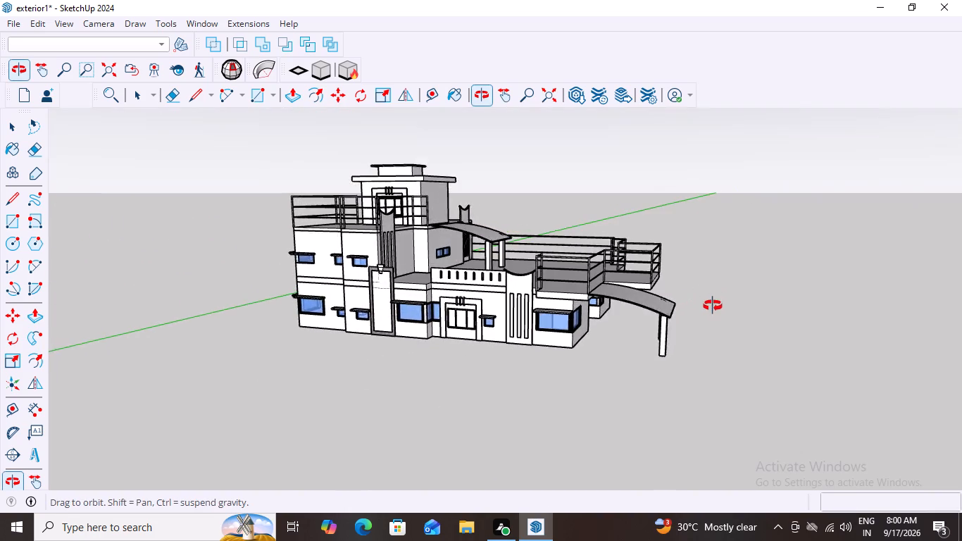
middle_drag(713, 306, 687, 328)
scroll(458, 354, up, 2)
middle_drag(495, 367, 613, 351)
scroll(608, 353, down, 6)
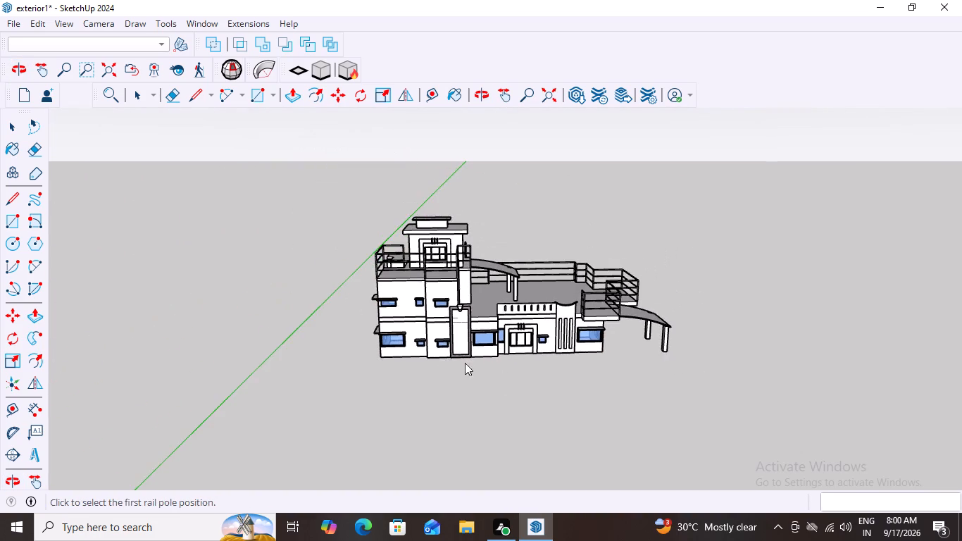
scroll(406, 326, up, 6)
middle_drag(475, 354, 472, 334)
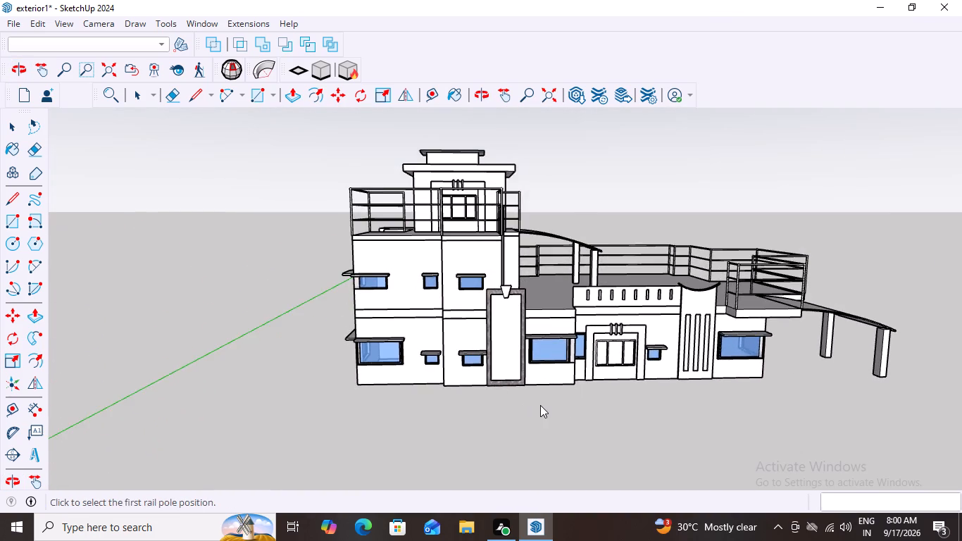
scroll(540, 405, up, 2)
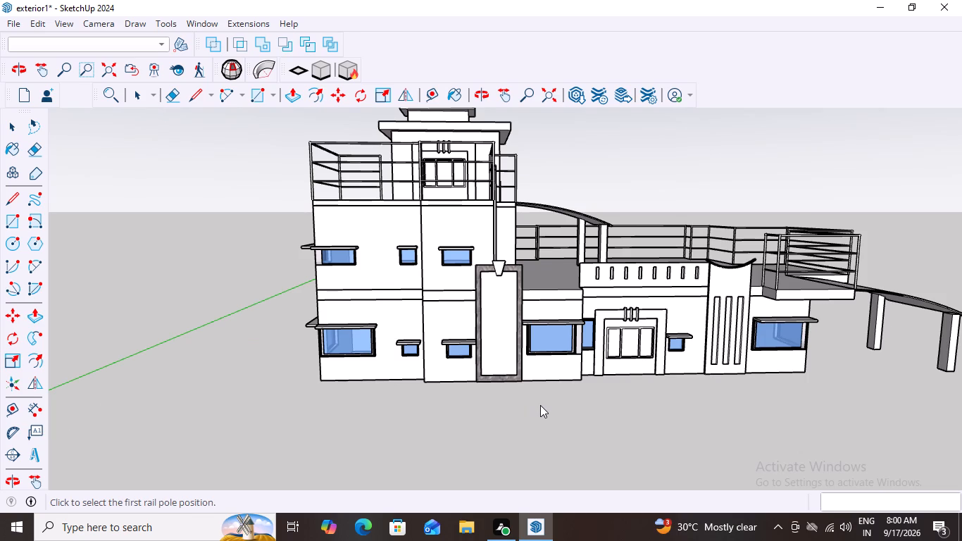
scroll(506, 393, down, 11)
scroll(649, 337, up, 2)
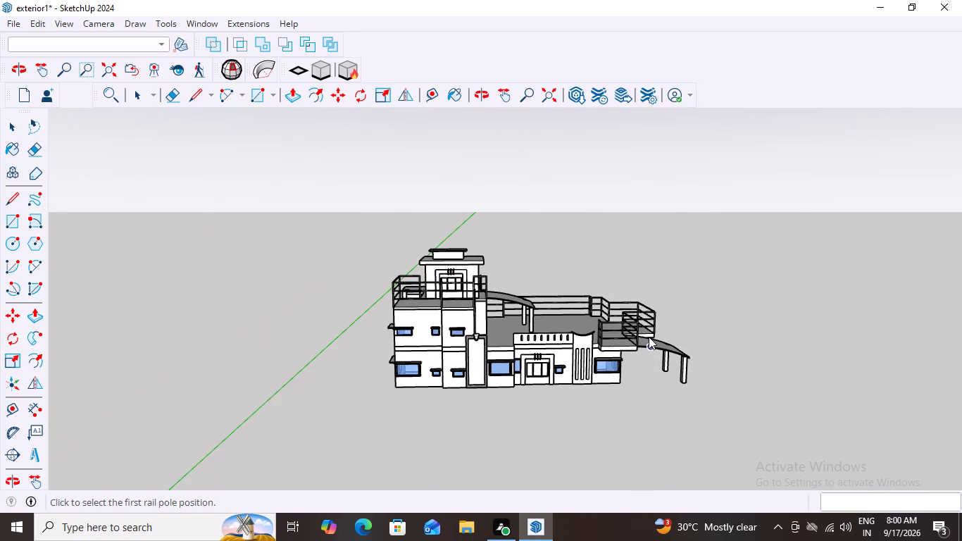
key(Escape)
middle_drag(563, 406, 394, 391)
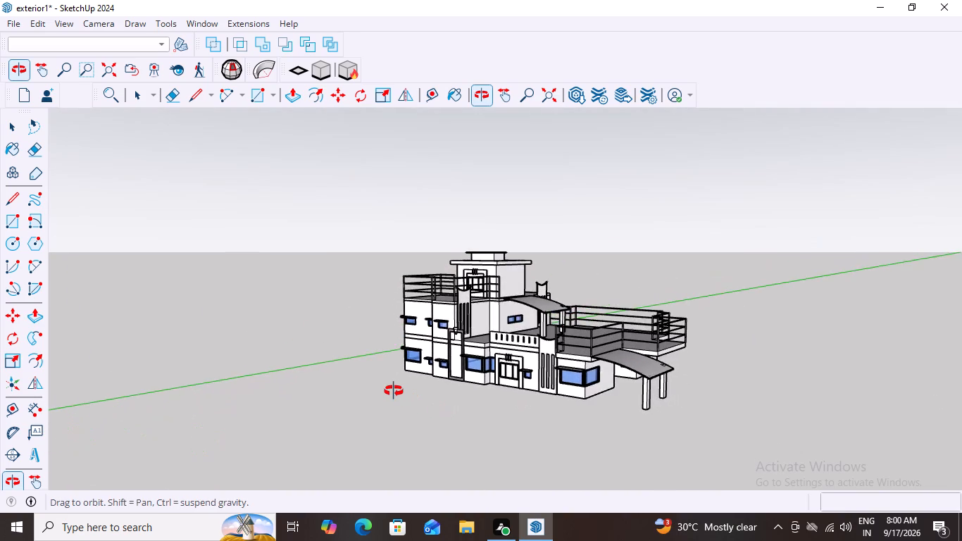
middle_drag(394, 391, 661, 416)
scroll(578, 382, up, 3)
middle_drag(626, 409, 544, 413)
scroll(439, 386, up, 7)
middle_drag(604, 441, 567, 440)
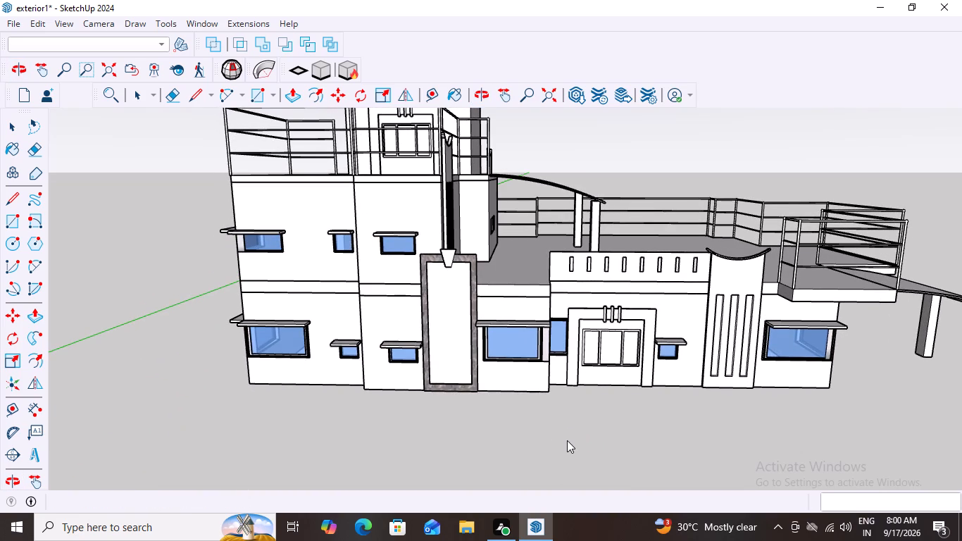
Paint the tall marble-framed front panel and its wedge-shaped top piece with Wood Cherry Original from the Wood materials.
middle_drag(558, 399, 590, 413)
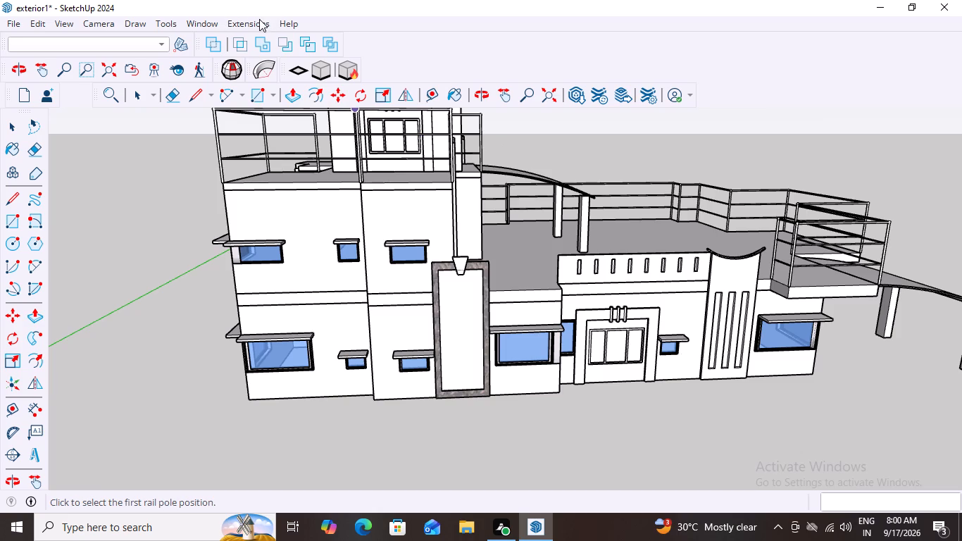
click(208, 20)
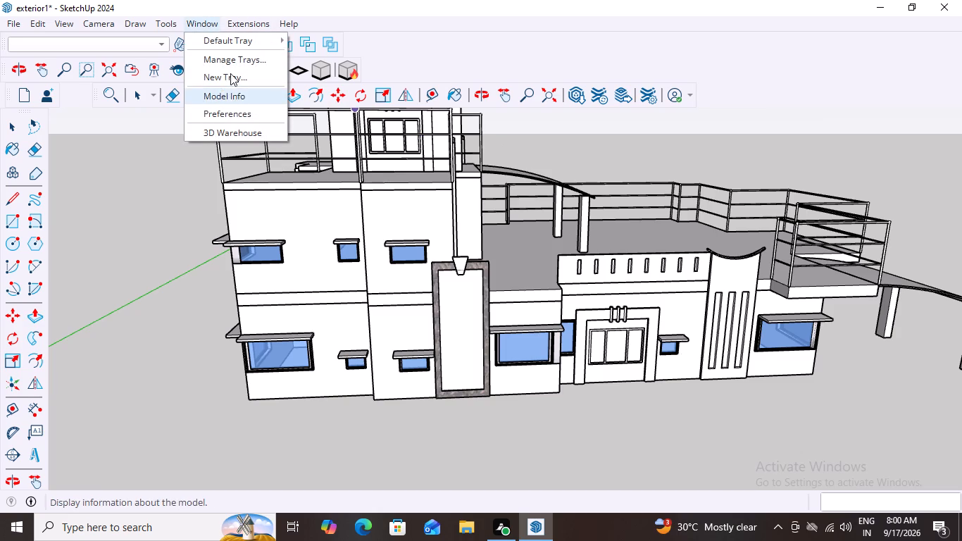
click(230, 42)
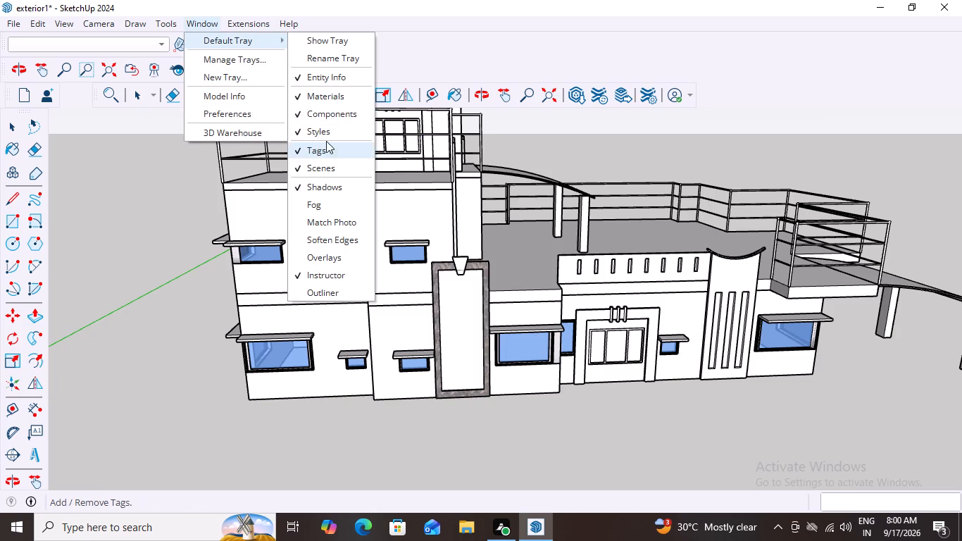
click(325, 96)
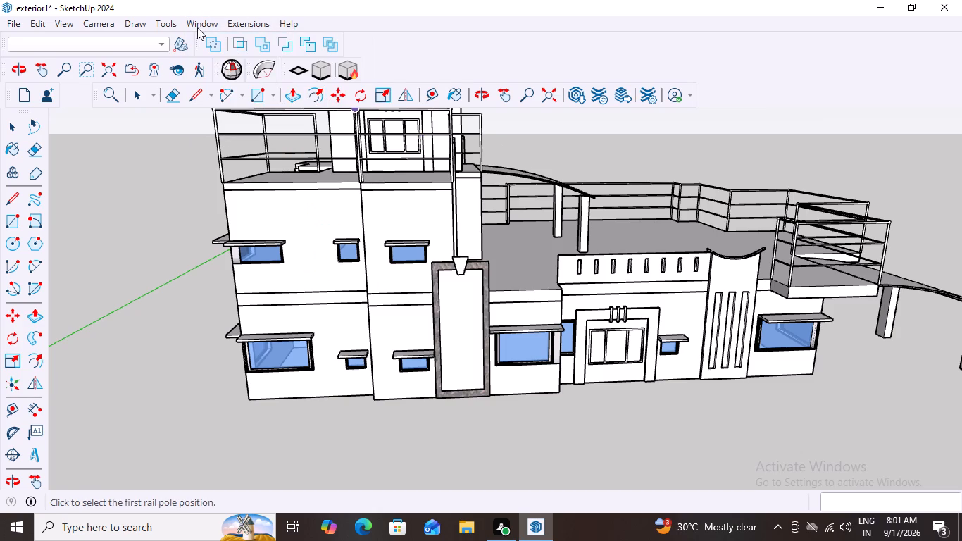
click(192, 25)
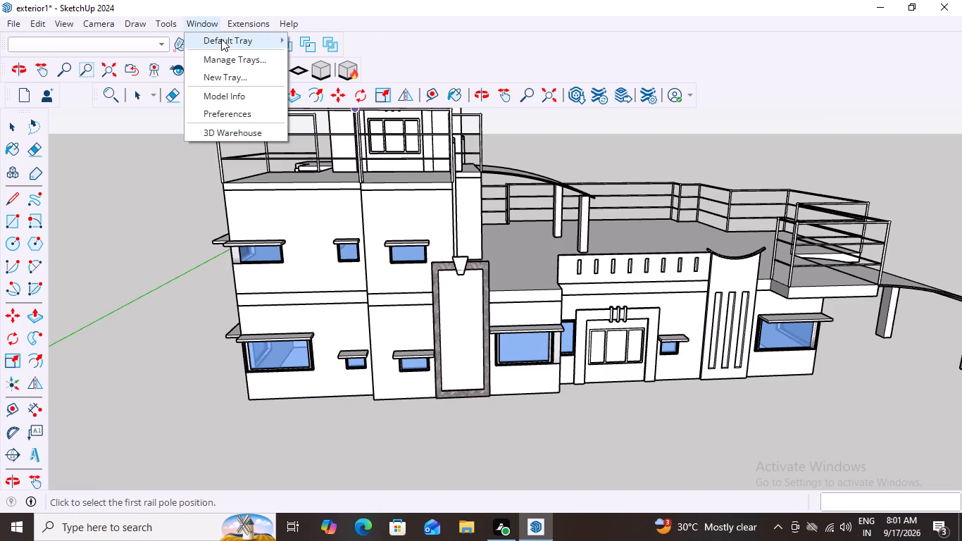
click(221, 39)
click(335, 93)
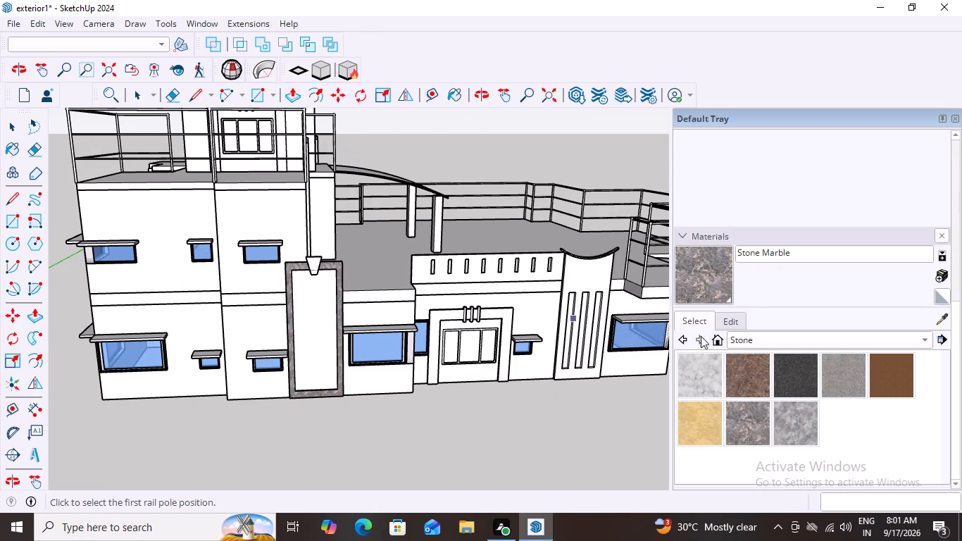
scroll(687, 350, down, 4)
click(925, 340)
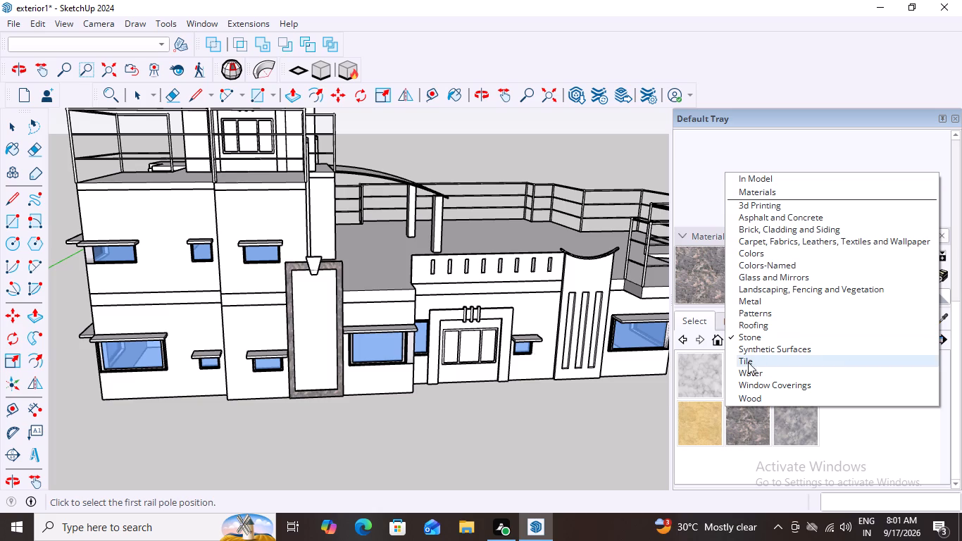
click(749, 401)
scroll(835, 387, down, 2)
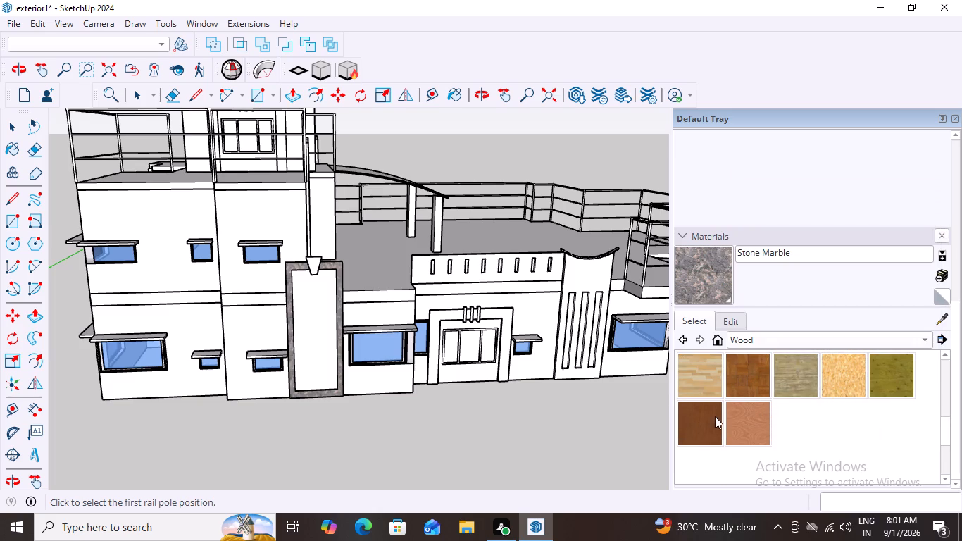
scroll(748, 389, down, 5)
scroll(718, 411, up, 3)
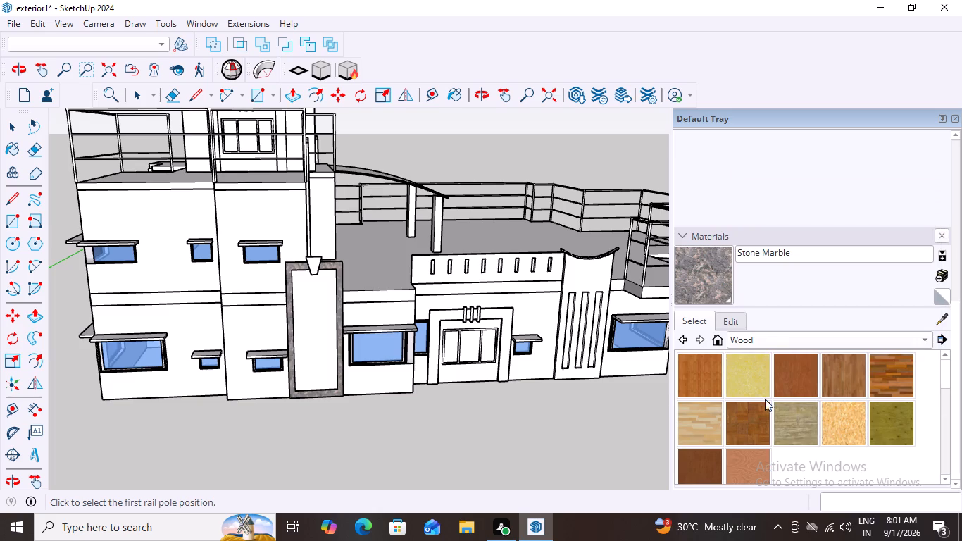
click(792, 378)
click(316, 349)
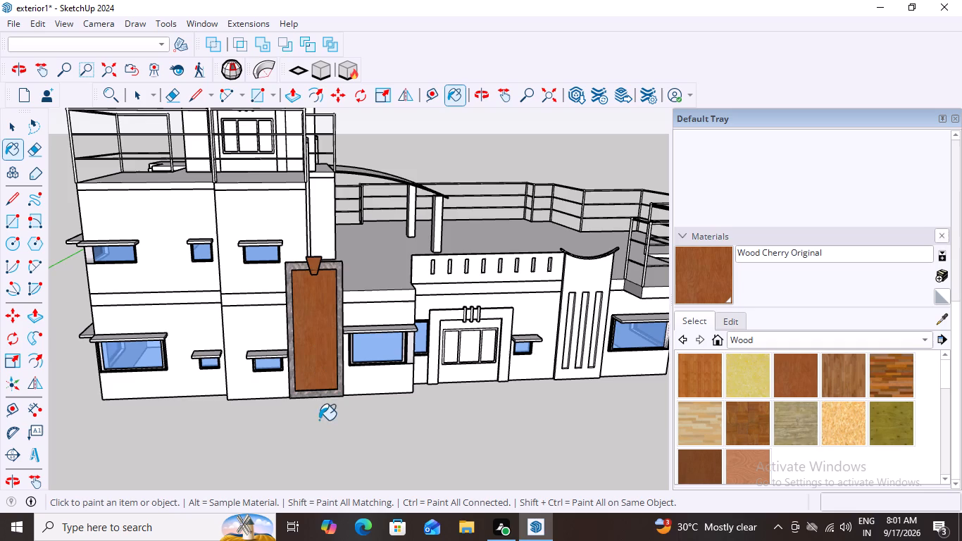
Paint the projecting surround around the three-pane front opening, including its three short bars, with Wood Cherry Original.
scroll(340, 446, up, 2)
middle_drag(335, 447, 280, 444)
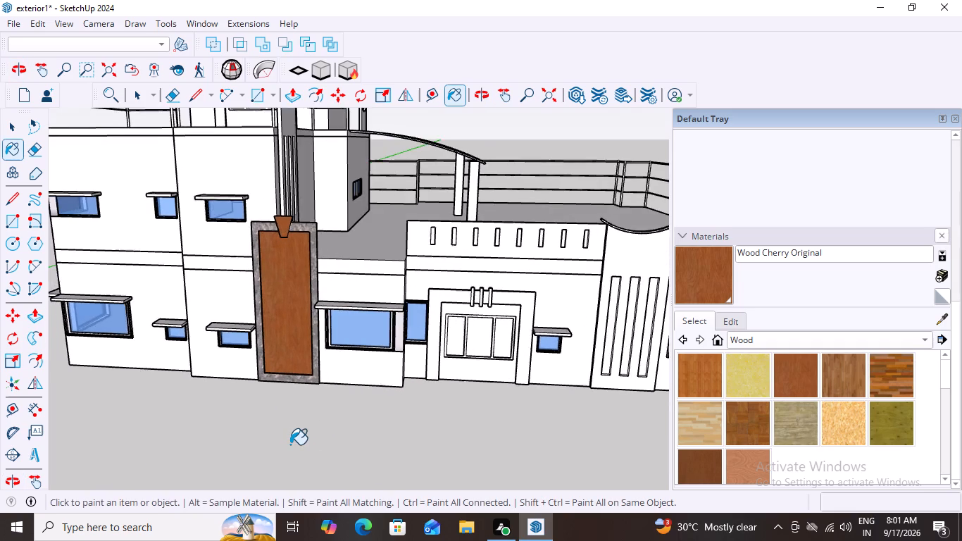
scroll(290, 444, up, 3)
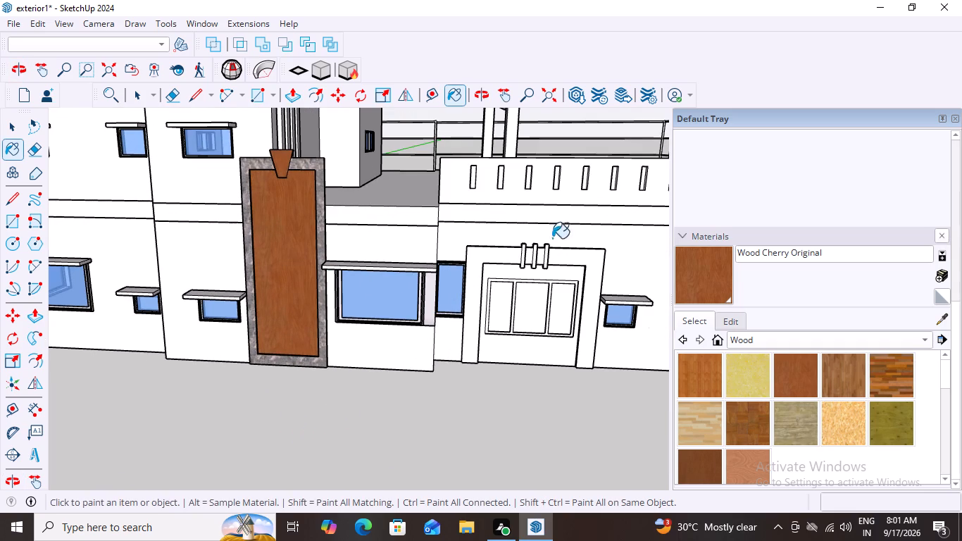
click(503, 257)
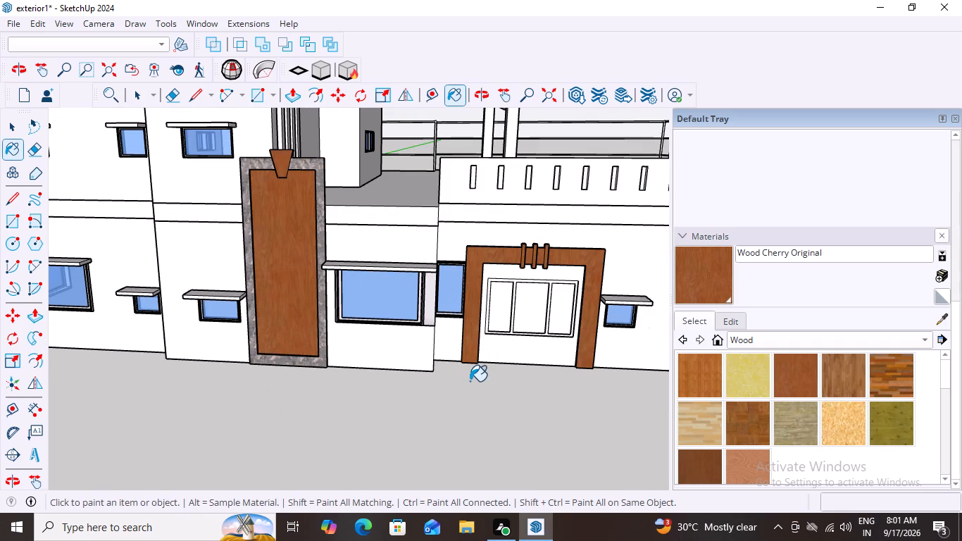
key(space)
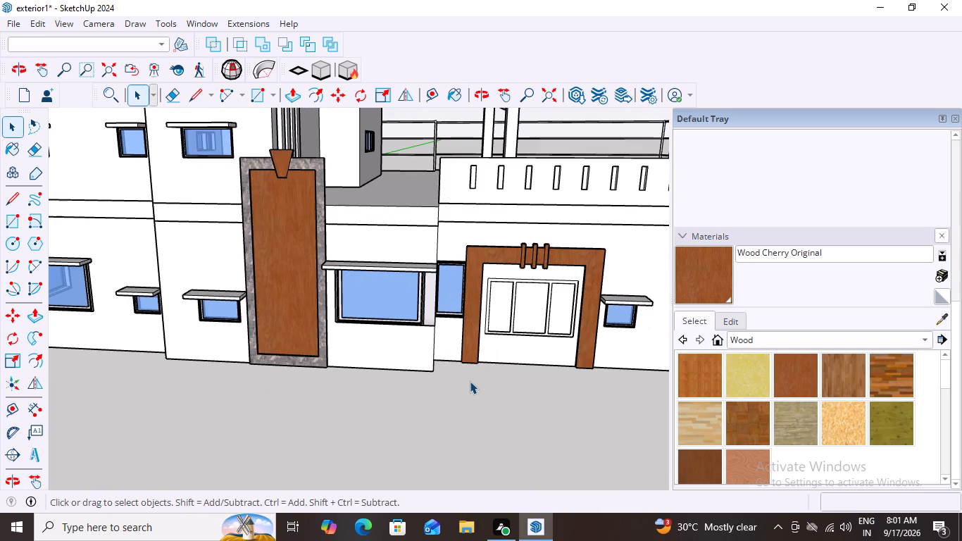
middle_drag(475, 385, 459, 381)
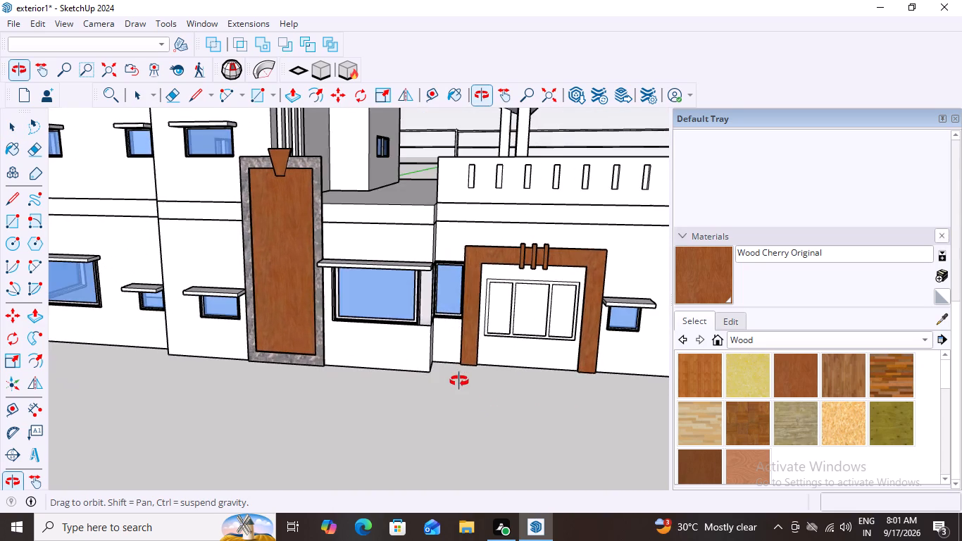
middle_drag(459, 381, 464, 381)
key(Escape)
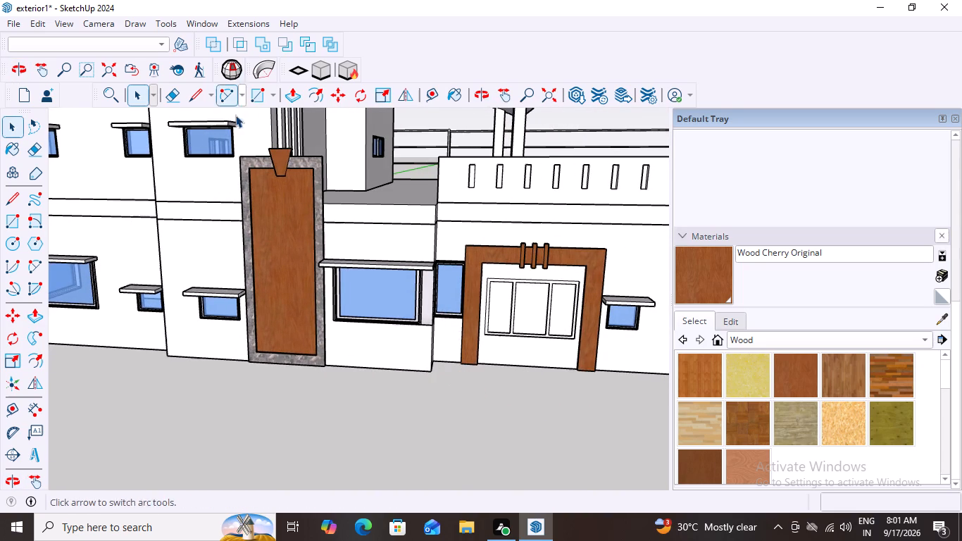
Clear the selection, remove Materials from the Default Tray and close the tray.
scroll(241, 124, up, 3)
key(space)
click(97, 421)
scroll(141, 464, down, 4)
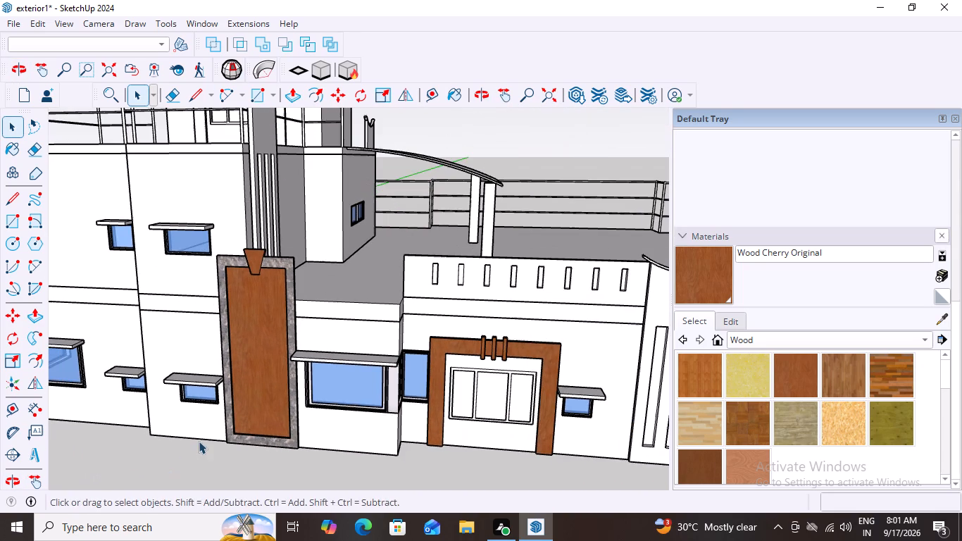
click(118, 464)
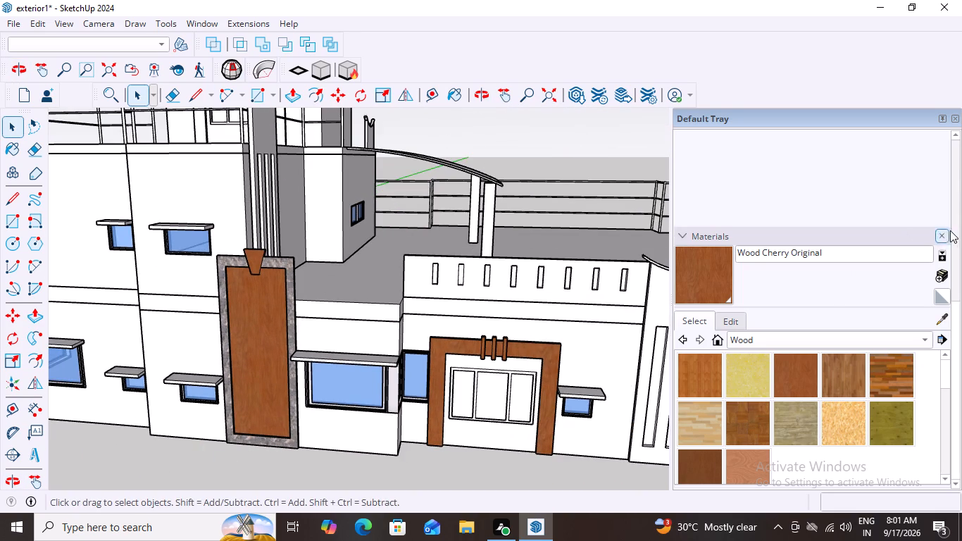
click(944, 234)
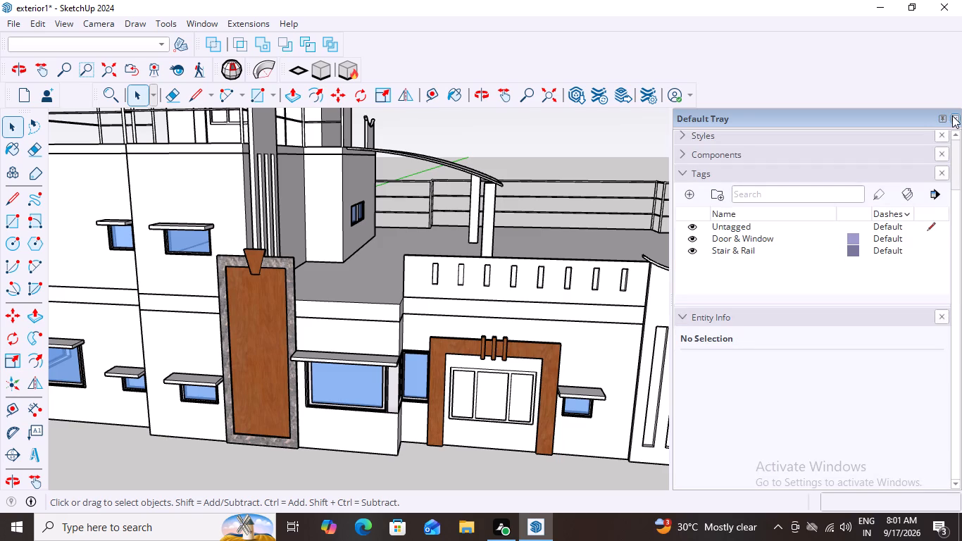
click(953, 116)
Open the nested group of the wedge-shaped piece atop the tall wood panel and select its front face.
middle_drag(358, 359, 487, 338)
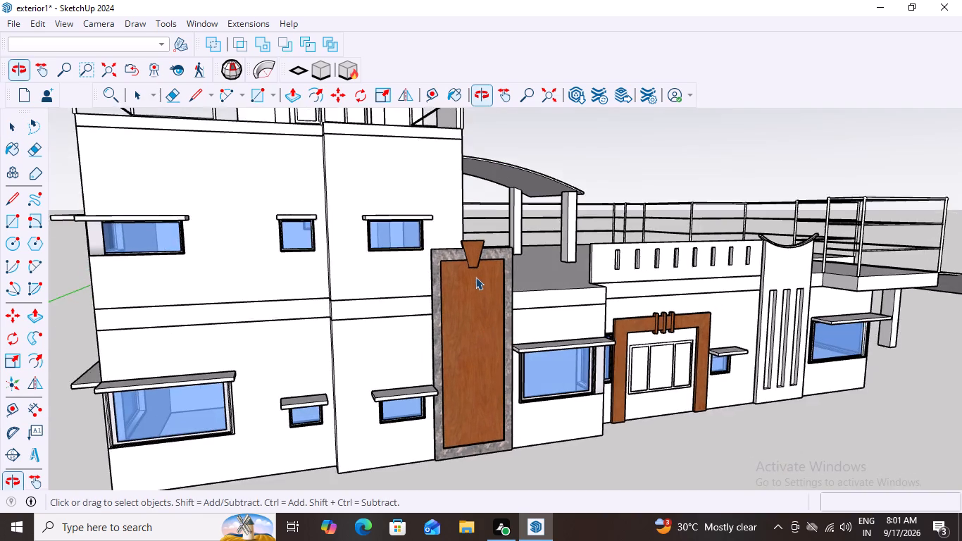
scroll(475, 277, up, 2)
double_click(477, 240)
double_click(473, 242)
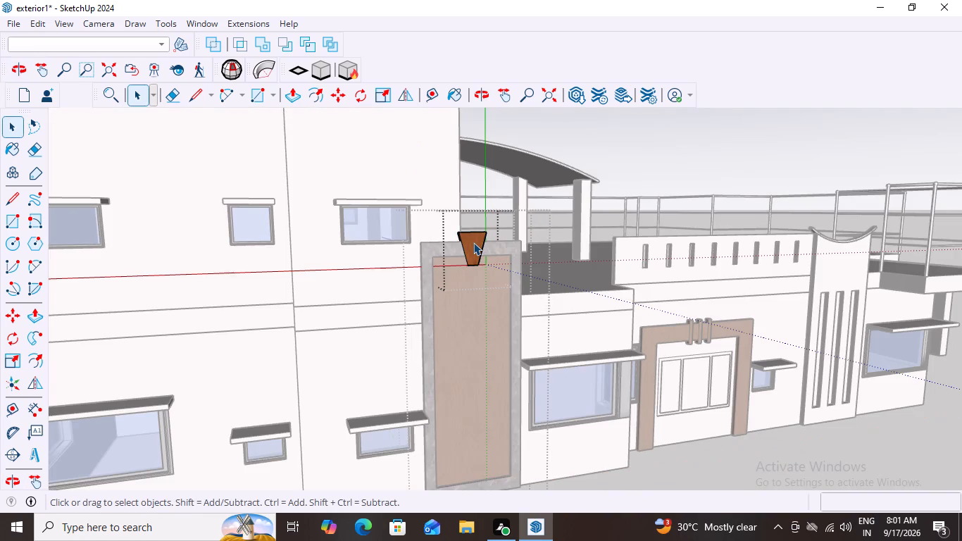
click(473, 242)
scroll(480, 242, up, 3)
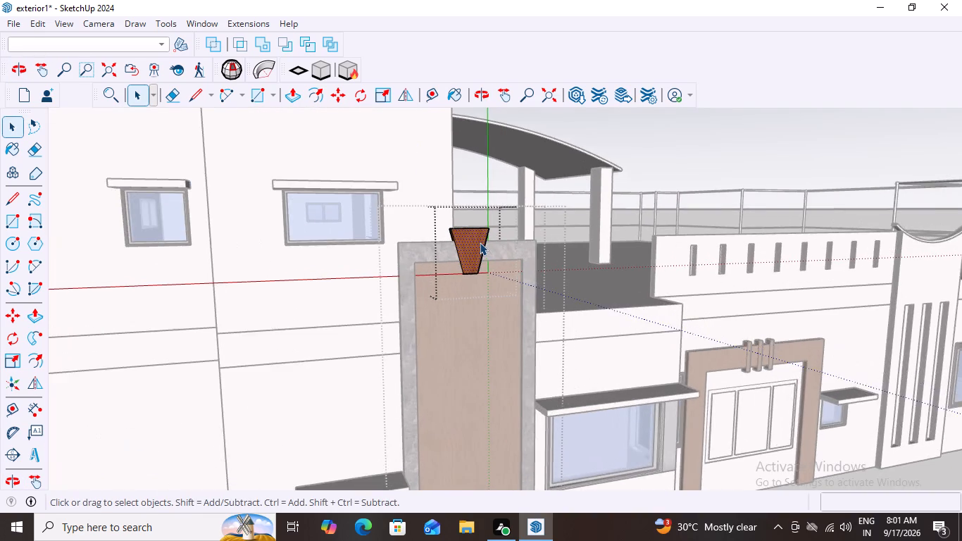
scroll(480, 242, up, 2)
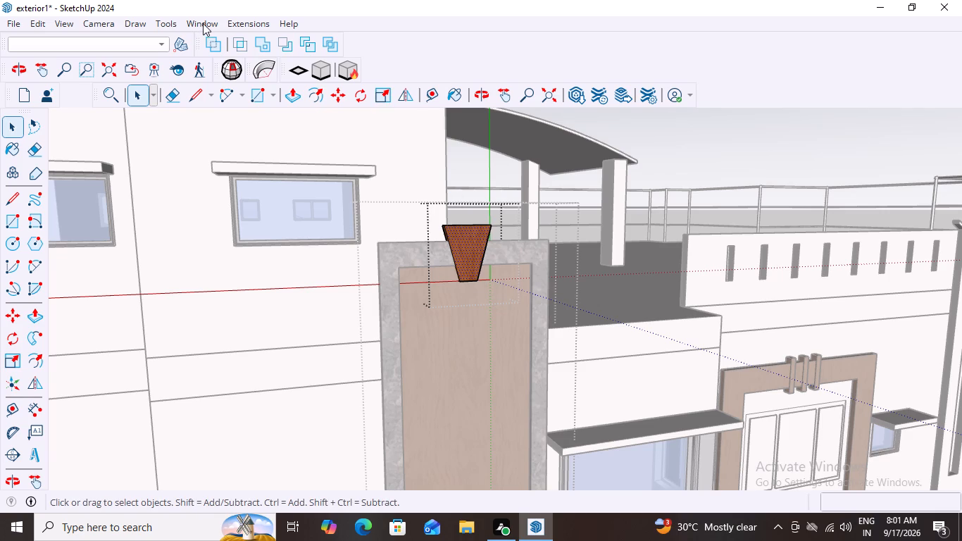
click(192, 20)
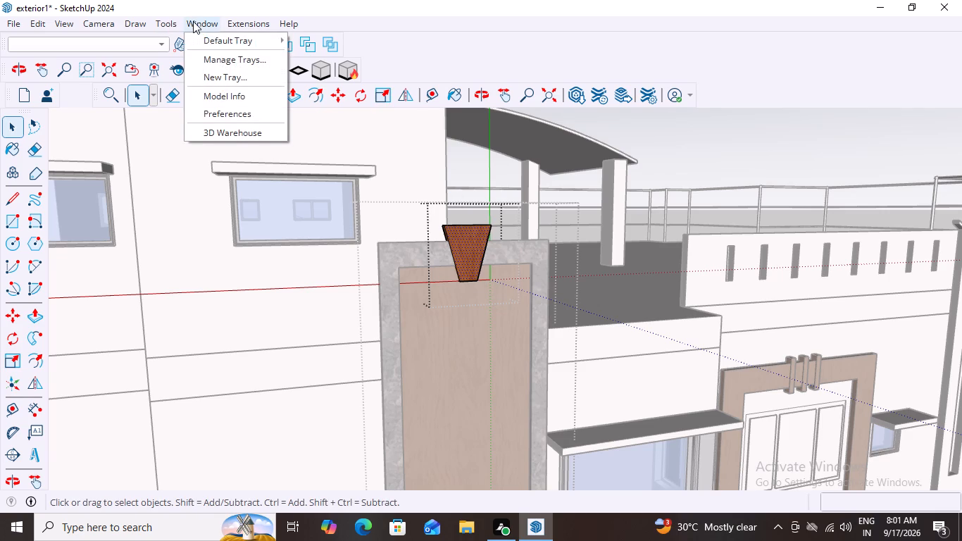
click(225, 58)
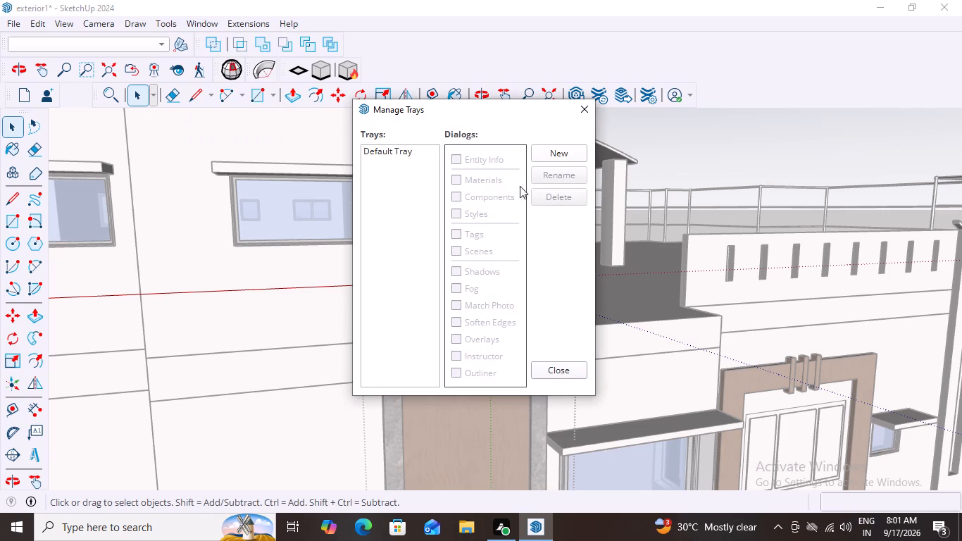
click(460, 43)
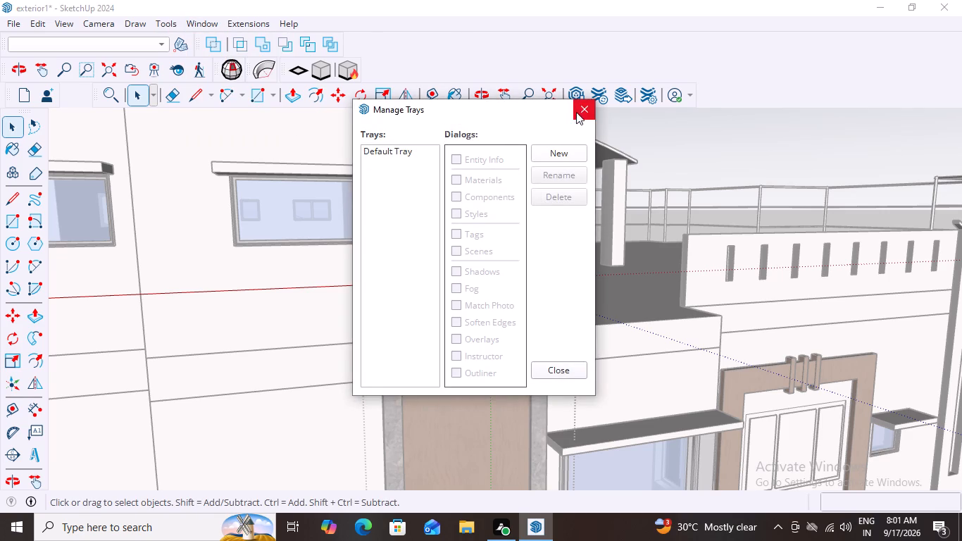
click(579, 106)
Add Materials back to the Default Tray and bring the material browser into view.
click(214, 22)
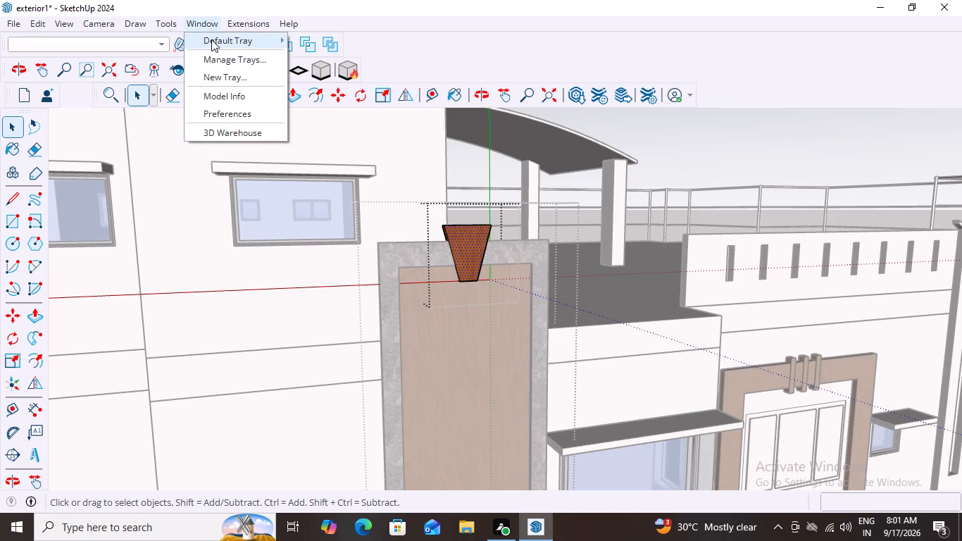
click(230, 42)
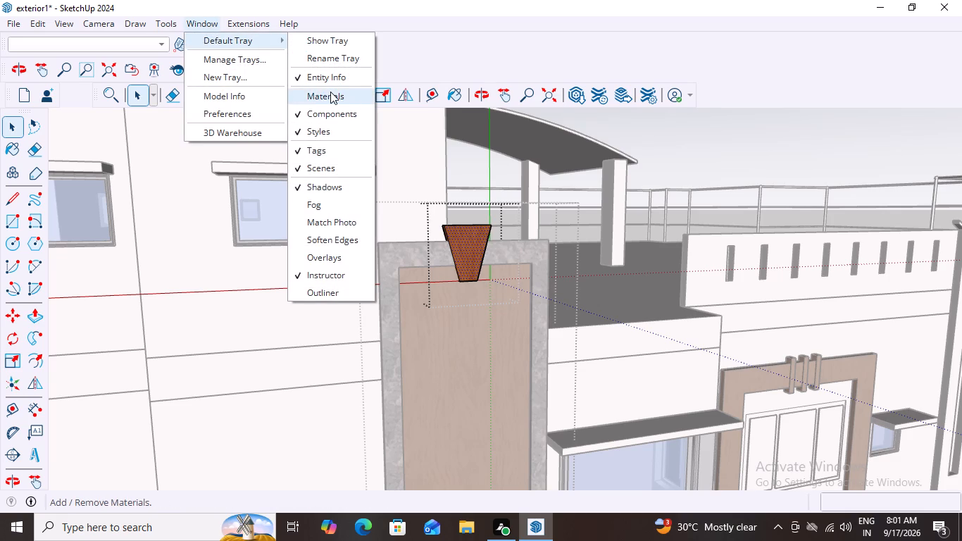
click(330, 92)
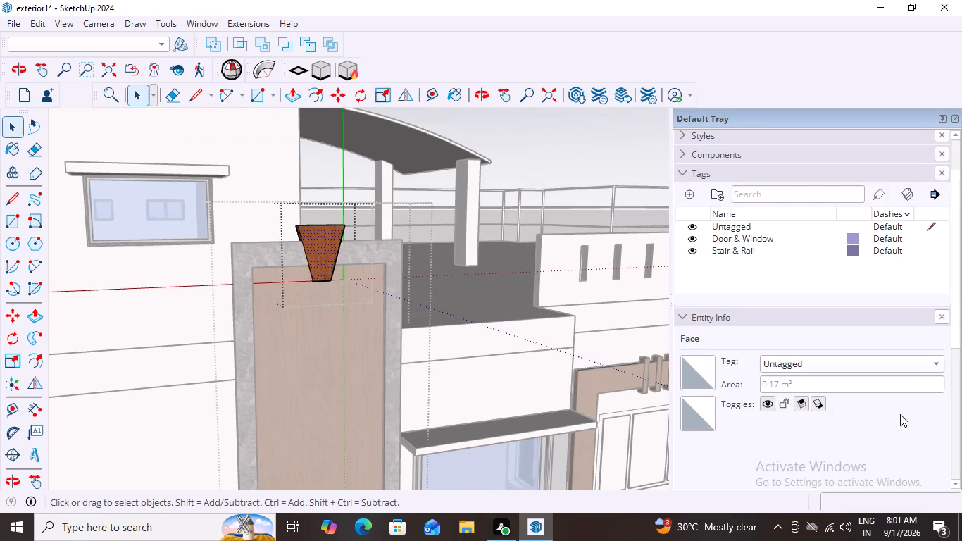
scroll(897, 394, down, 10)
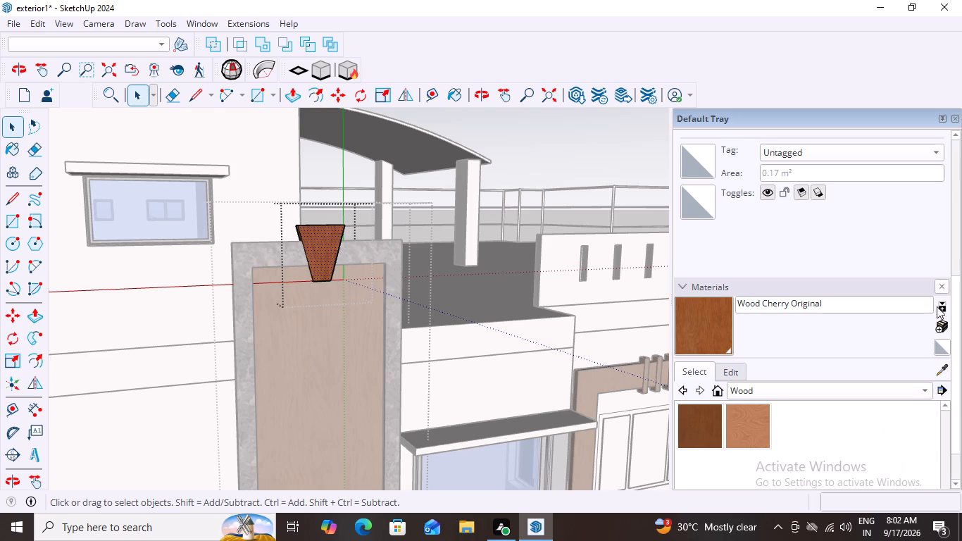
scroll(869, 320, down, 4)
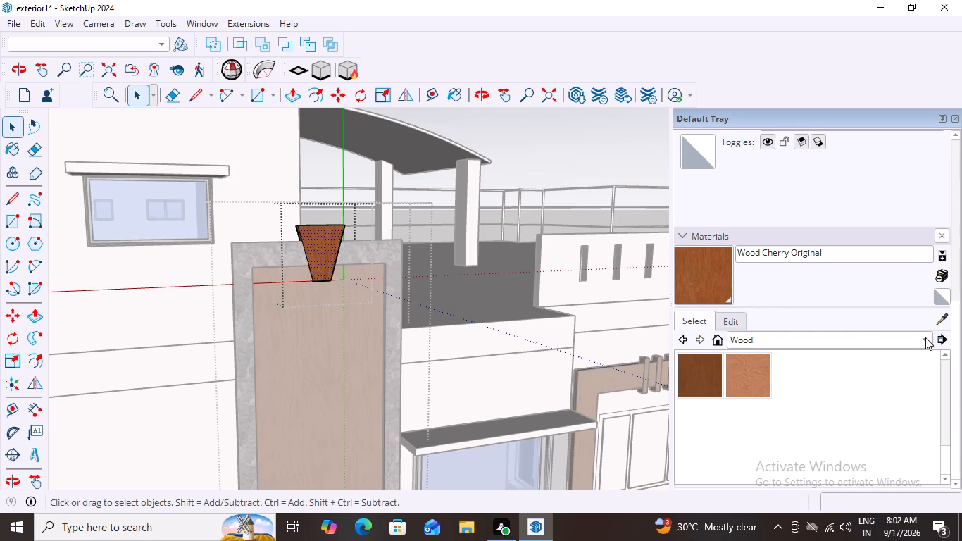
Paint the selected front face of the wedge-shaped piece atop the tall wood panel with 0012_Bisque from Colors-Named.
click(925, 337)
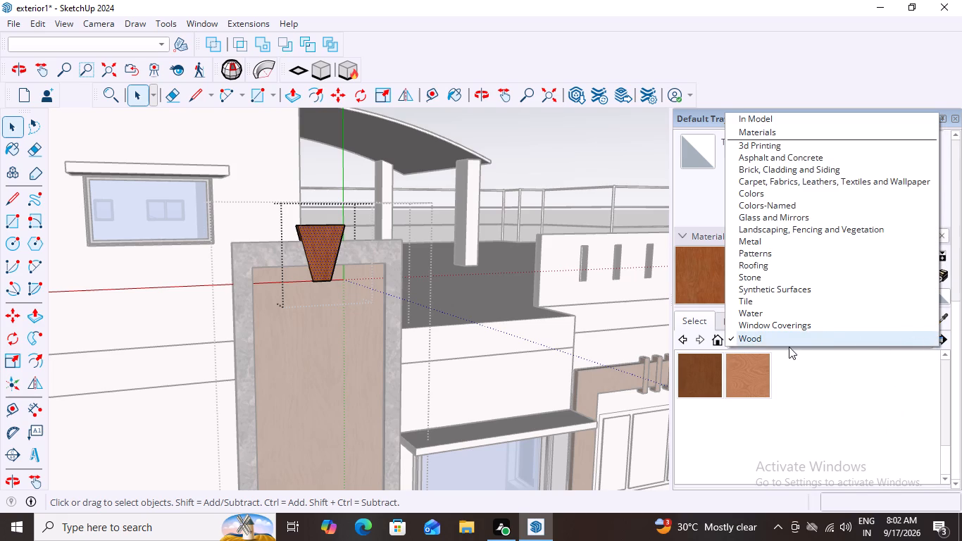
click(742, 204)
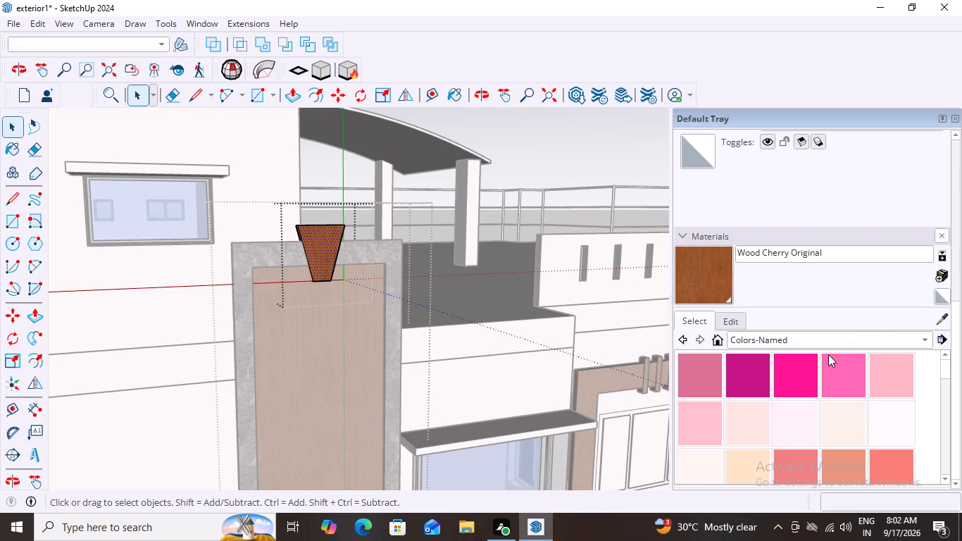
scroll(820, 359, down, 3)
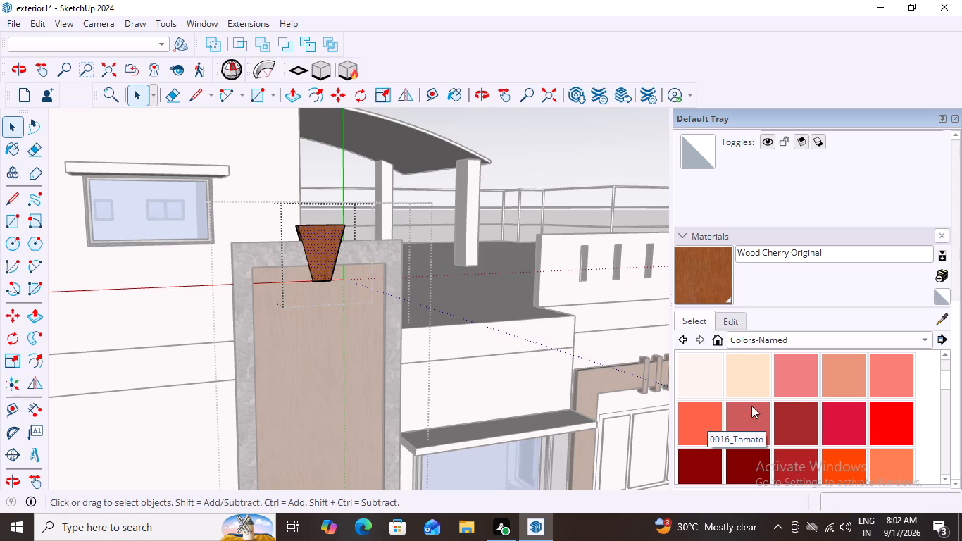
click(737, 371)
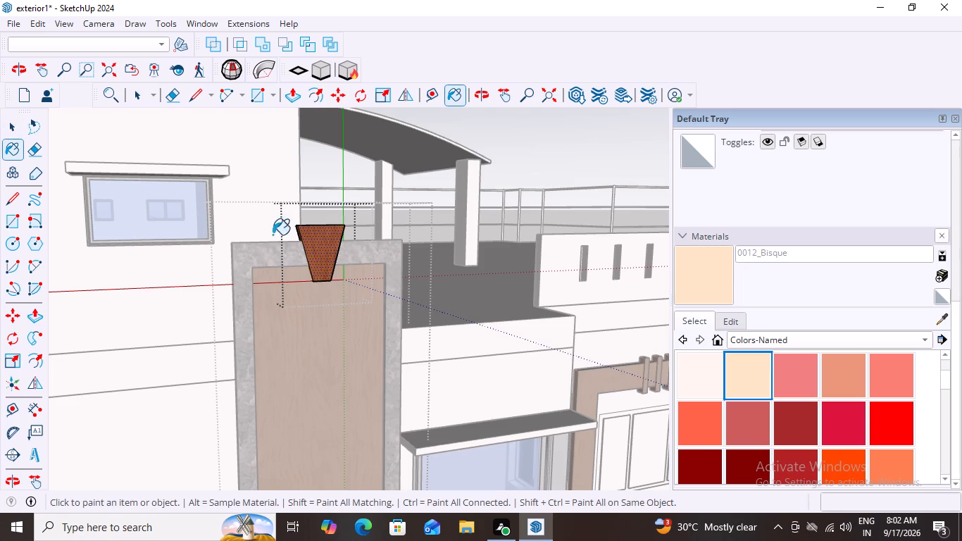
click(318, 244)
scroll(360, 309, down, 5)
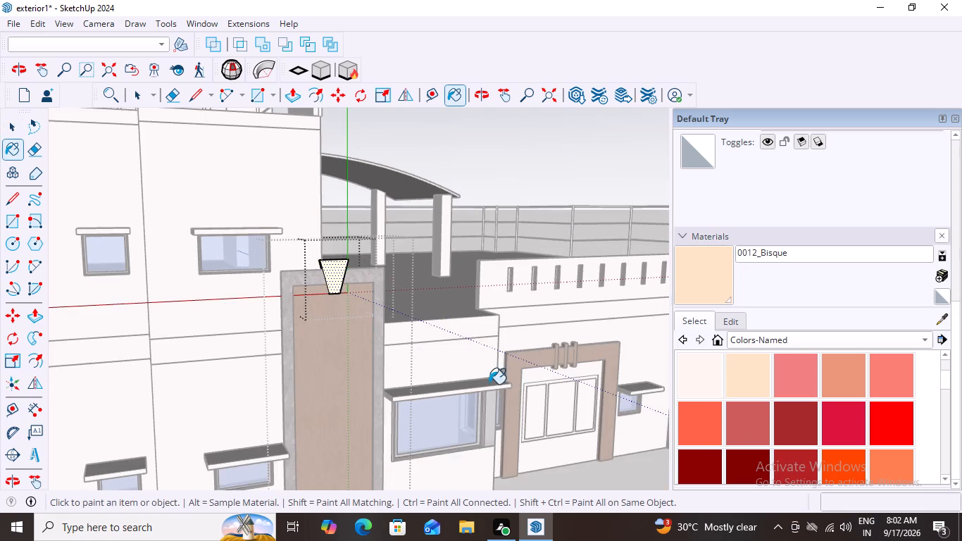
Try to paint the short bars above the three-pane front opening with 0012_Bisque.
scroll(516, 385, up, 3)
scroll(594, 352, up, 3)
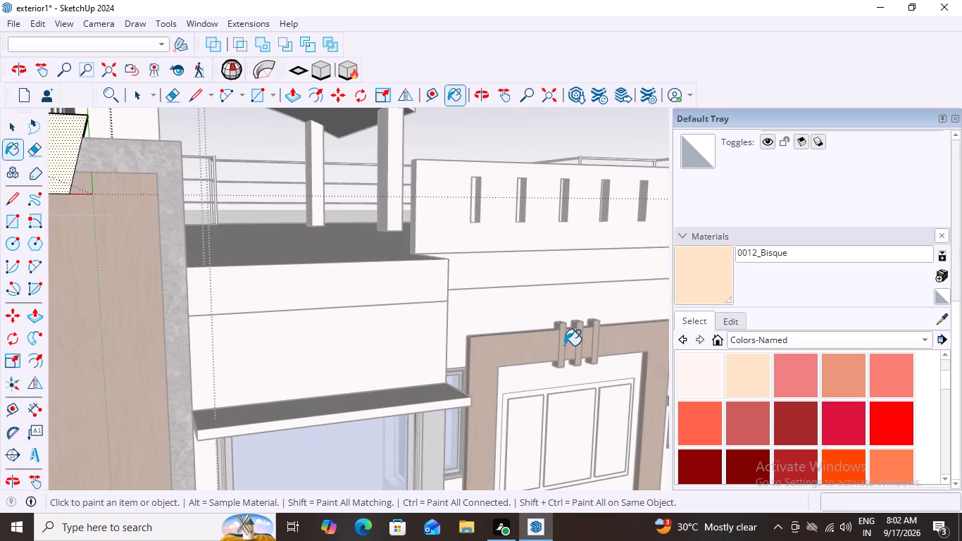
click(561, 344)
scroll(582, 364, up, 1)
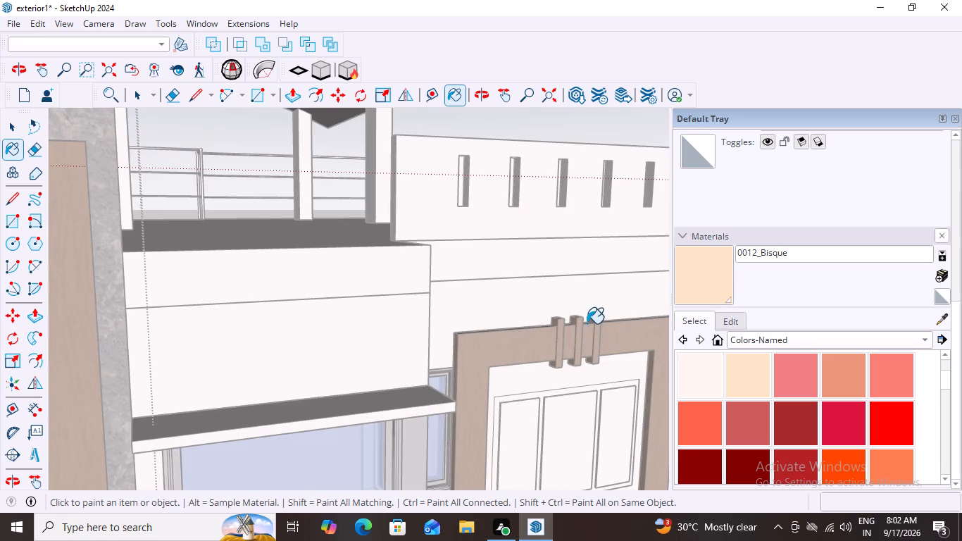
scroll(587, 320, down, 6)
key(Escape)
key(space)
Close the wedge's nested group and paint the first short bar on the three-pane opening's surround, inside its group, with 0019_Crimson.
click(570, 144)
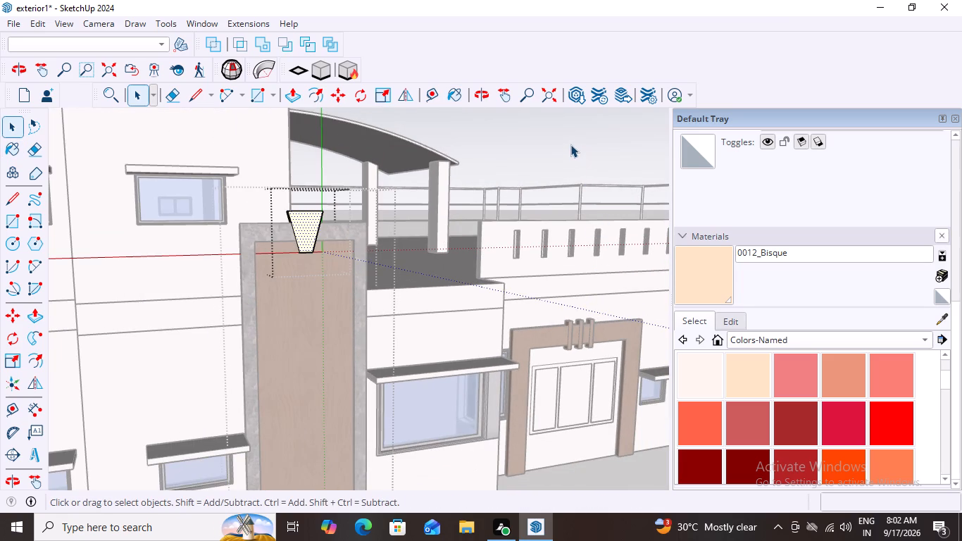
scroll(551, 306, down, 3)
middle_drag(576, 357, 532, 360)
scroll(614, 372, up, 3)
click(568, 142)
scroll(572, 371, up, 2)
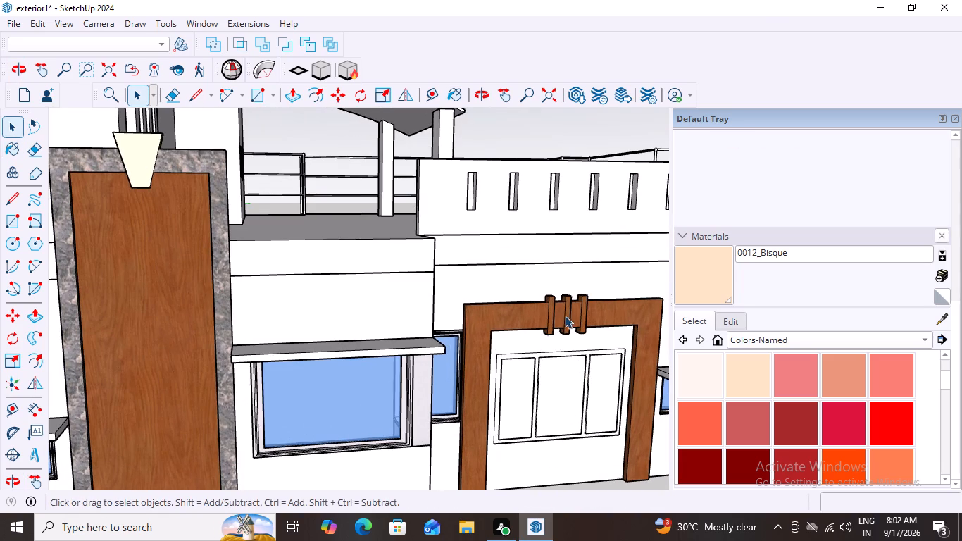
click(551, 311)
triple_click(551, 311)
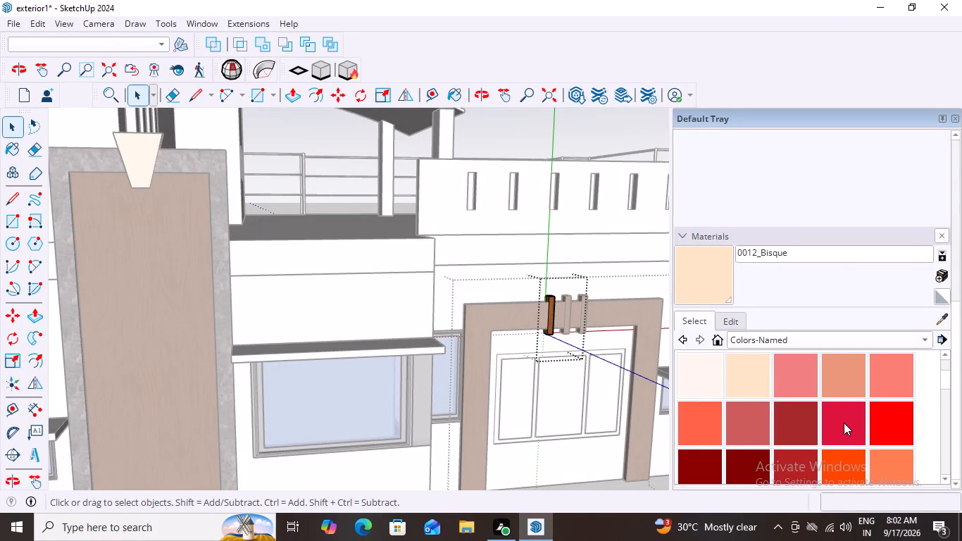
scroll(820, 431, down, 2)
scroll(757, 432, up, 2)
click(839, 421)
click(552, 323)
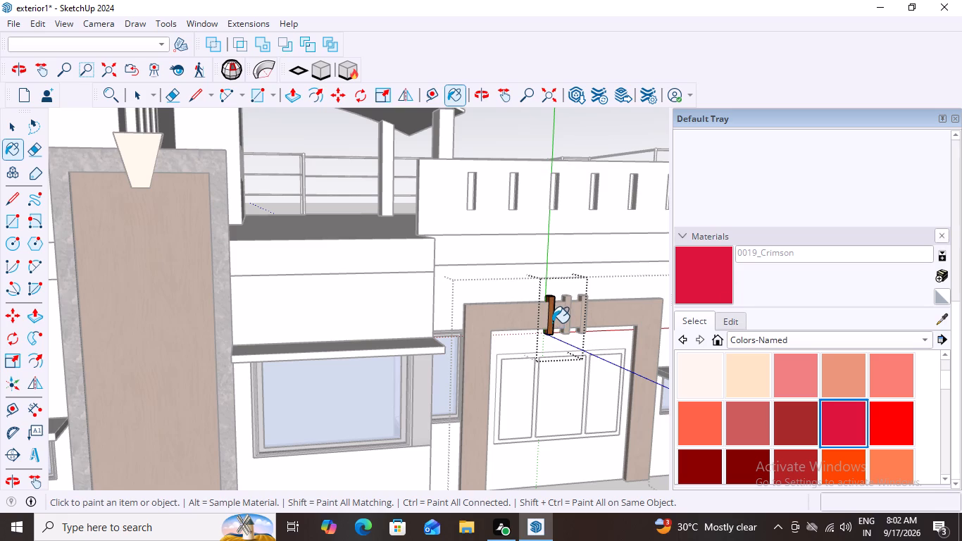
scroll(601, 398, up, 2)
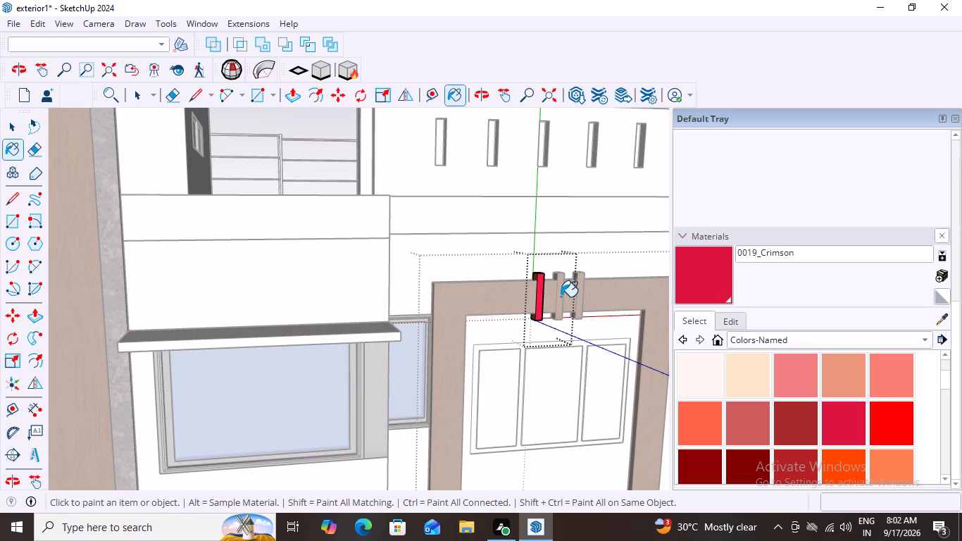
Paint the middle short bar on the three-pane opening's surround with 0019_Crimson.
click(561, 297)
key(space)
scroll(558, 230, down, 4)
key(space)
click(590, 123)
scroll(564, 278, up, 6)
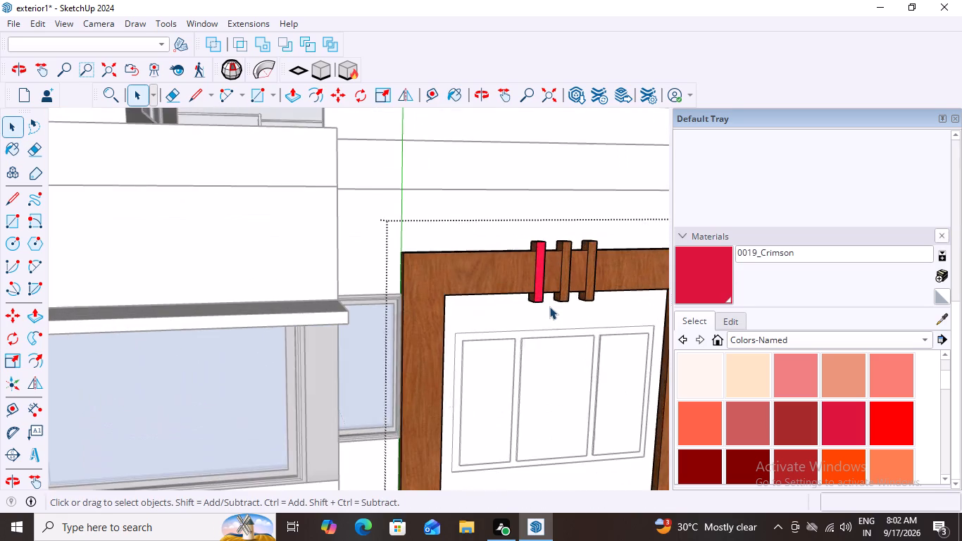
scroll(549, 306, up, 3)
scroll(549, 306, down, 3)
click(568, 273)
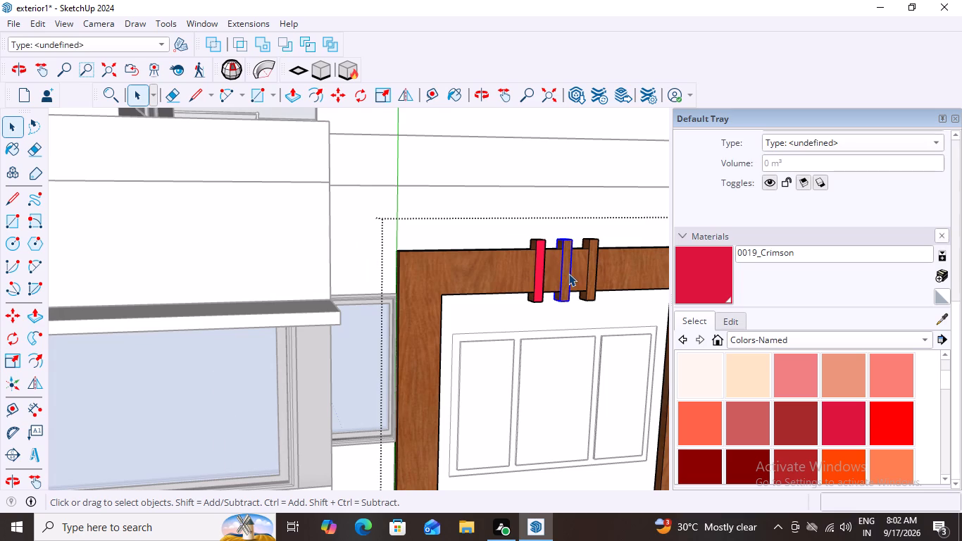
click(839, 428)
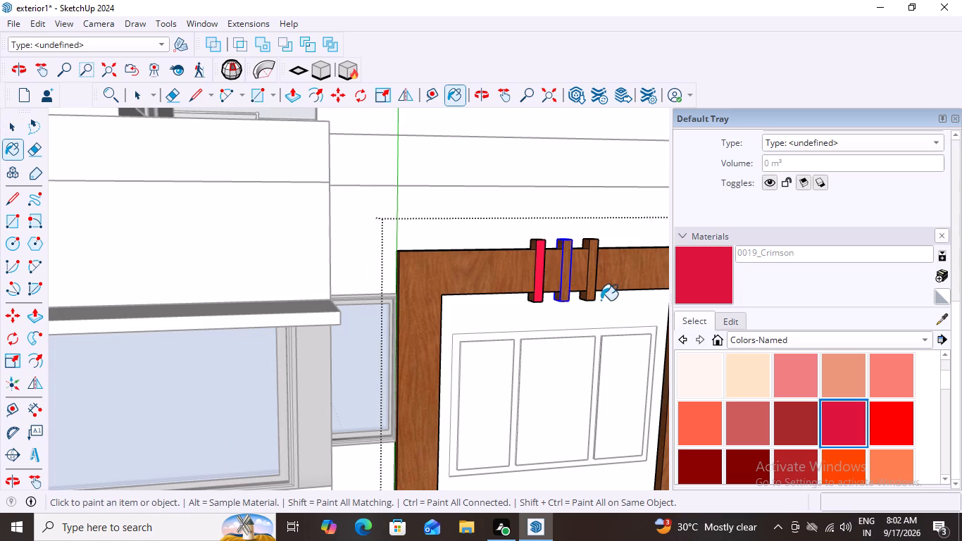
click(567, 282)
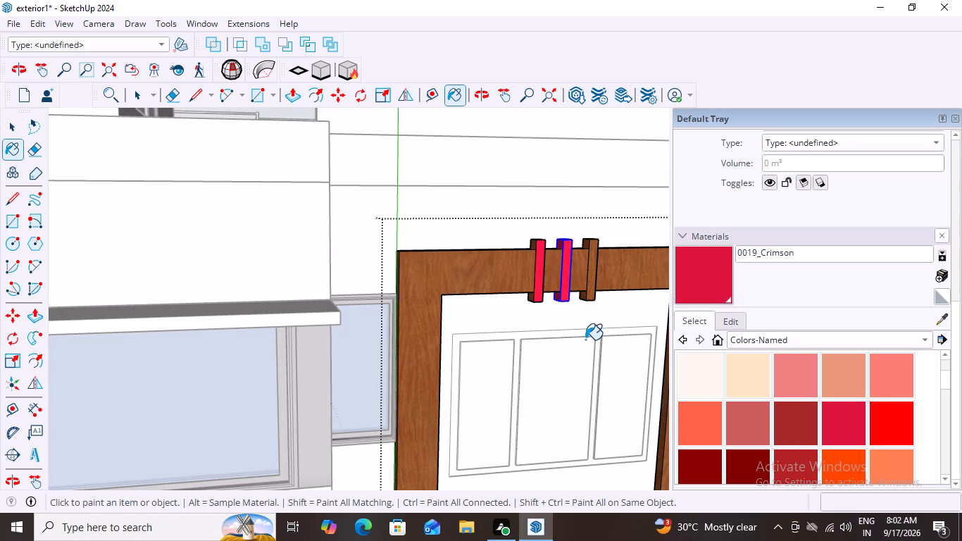
Paint the third short bar on the three-pane opening's surround with 0019_Crimson, working inside the surround's group.
key(space)
click(577, 115)
scroll(605, 309, up, 1)
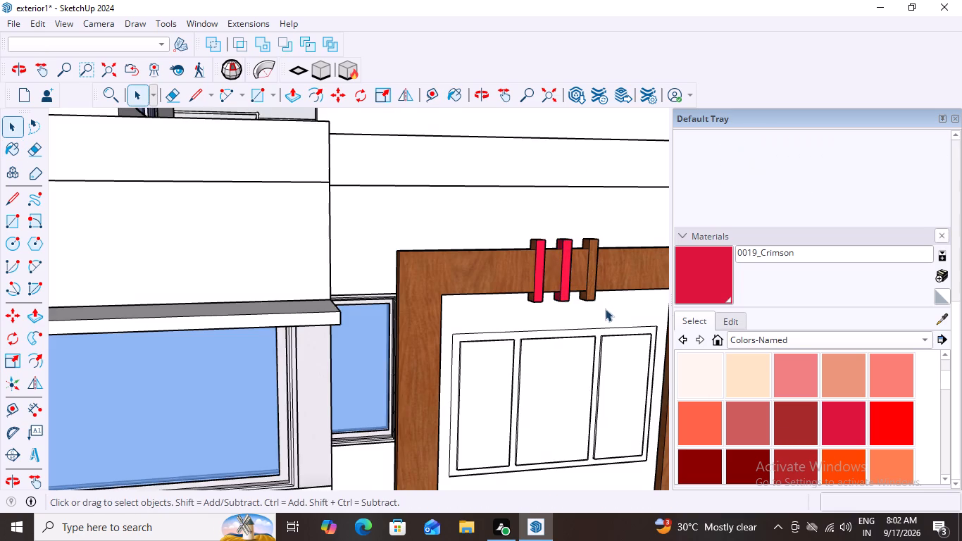
click(592, 276)
click(592, 276)
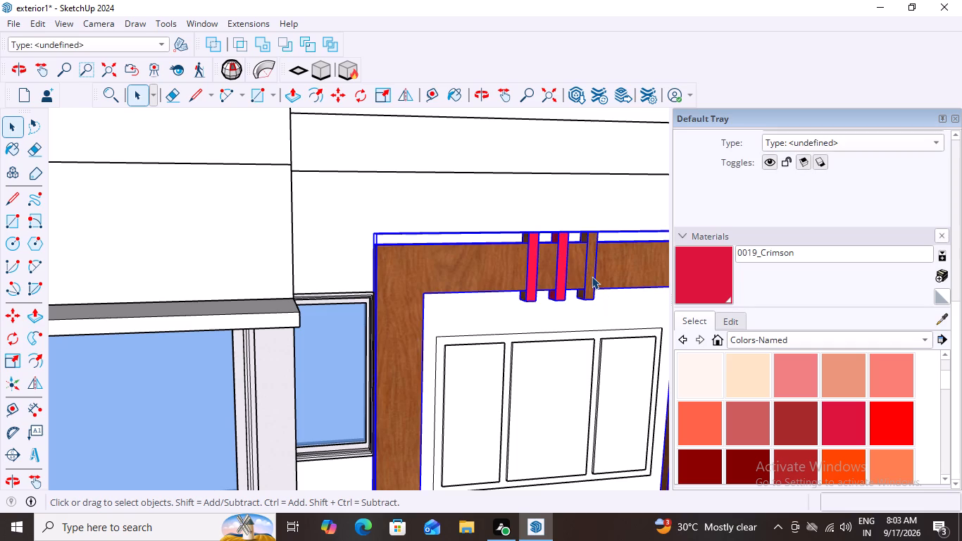
click(592, 276)
scroll(586, 288, down, 4)
click(580, 179)
scroll(597, 294, up, 2)
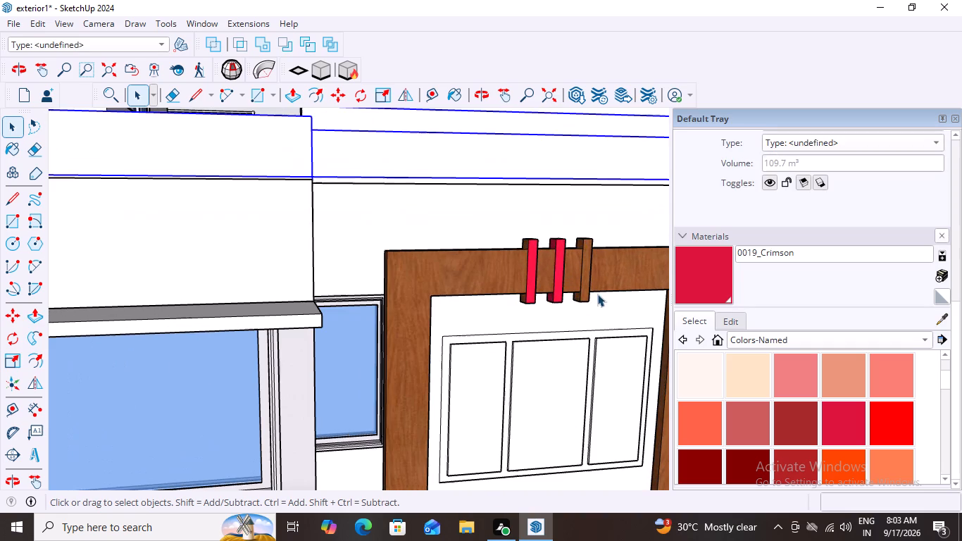
scroll(597, 294, up, 1)
double_click(587, 275)
click(587, 275)
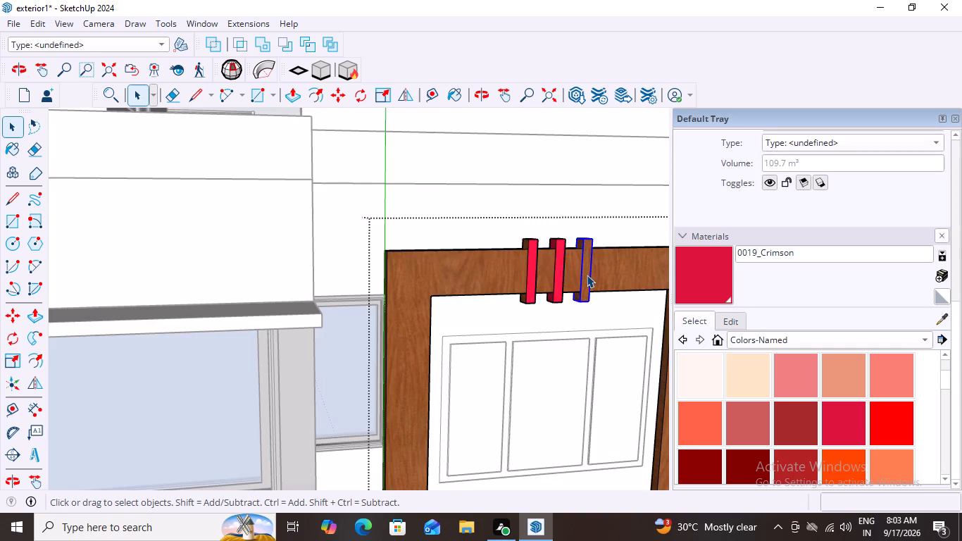
click(845, 416)
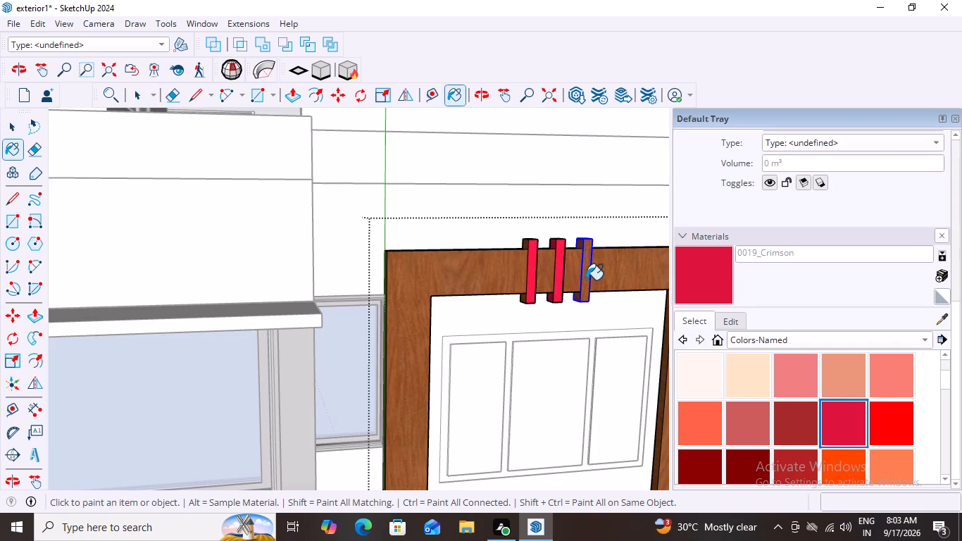
click(586, 280)
scroll(576, 301, down, 16)
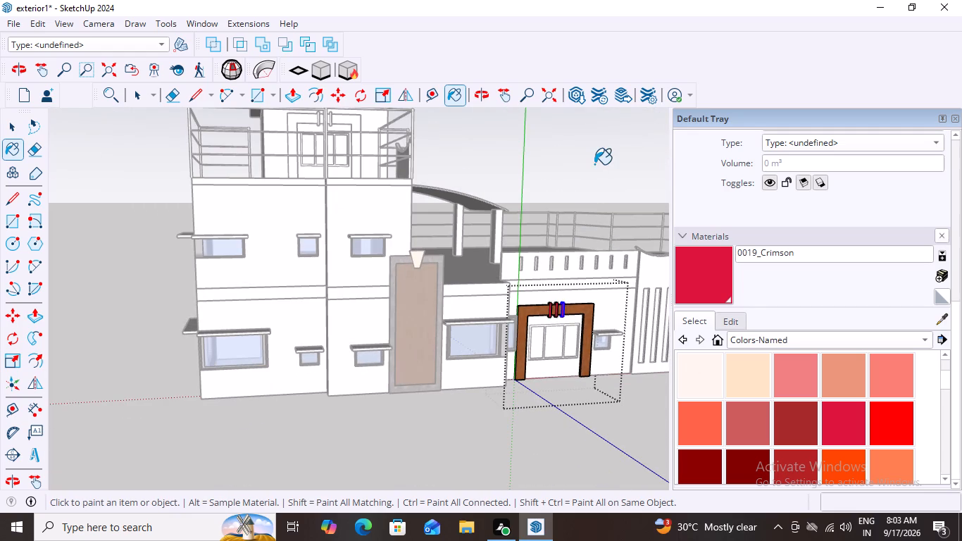
Exit the surround's group with nothing selected and close the Default Tray.
key(space)
click(583, 168)
scroll(586, 178, down, 3)
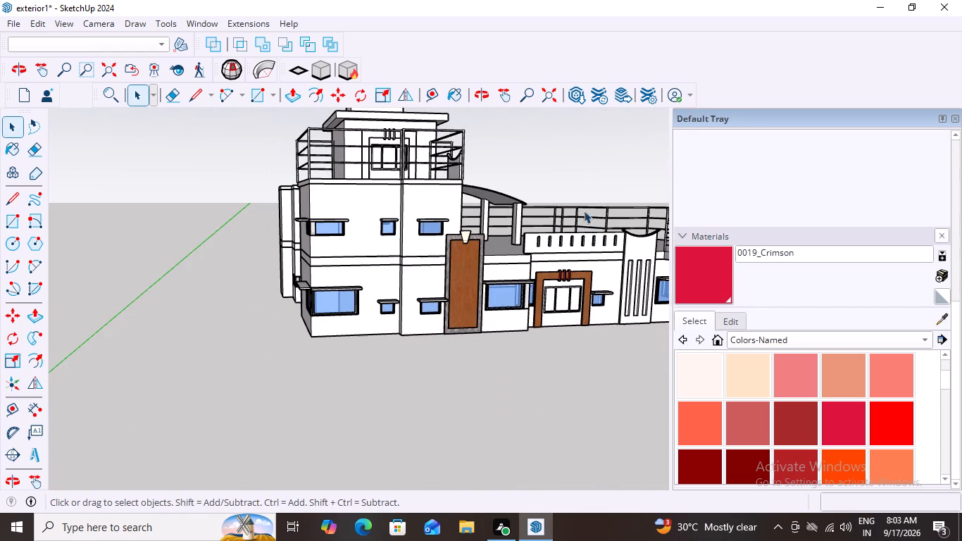
click(953, 117)
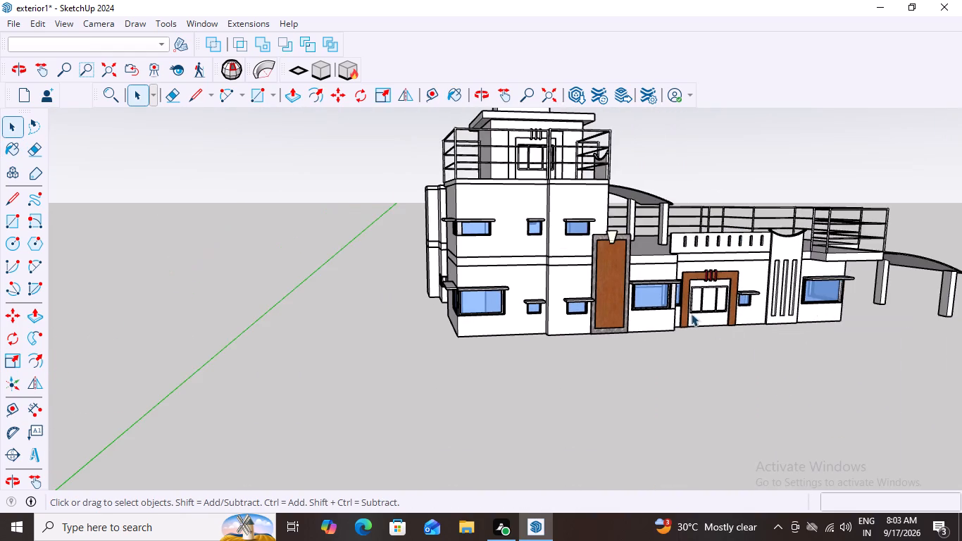
Examine the painted front facade and the remaining unpainted features from several angles.
middle_drag(685, 316, 559, 320)
scroll(527, 313, down, 3)
middle_drag(728, 388, 804, 368)
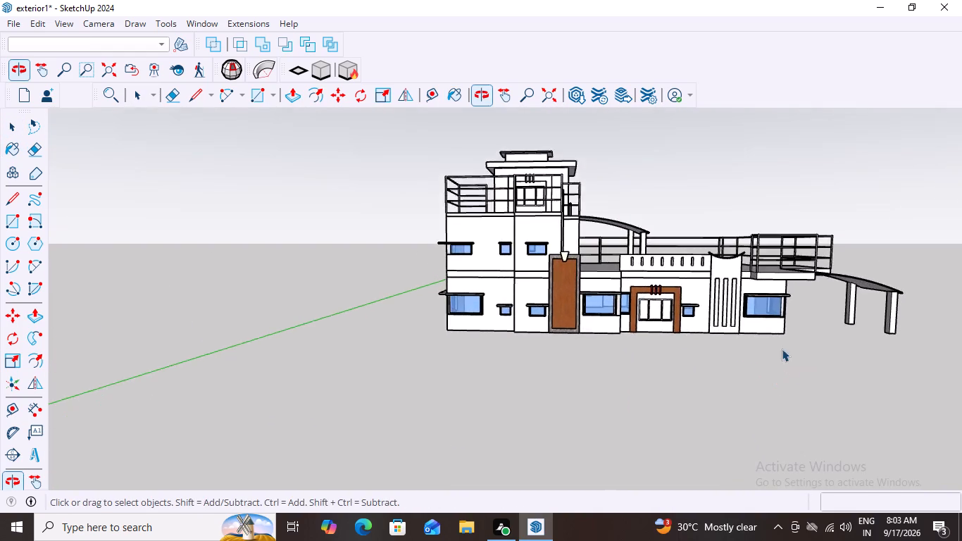
scroll(640, 315, up, 3)
middle_drag(639, 316, 749, 365)
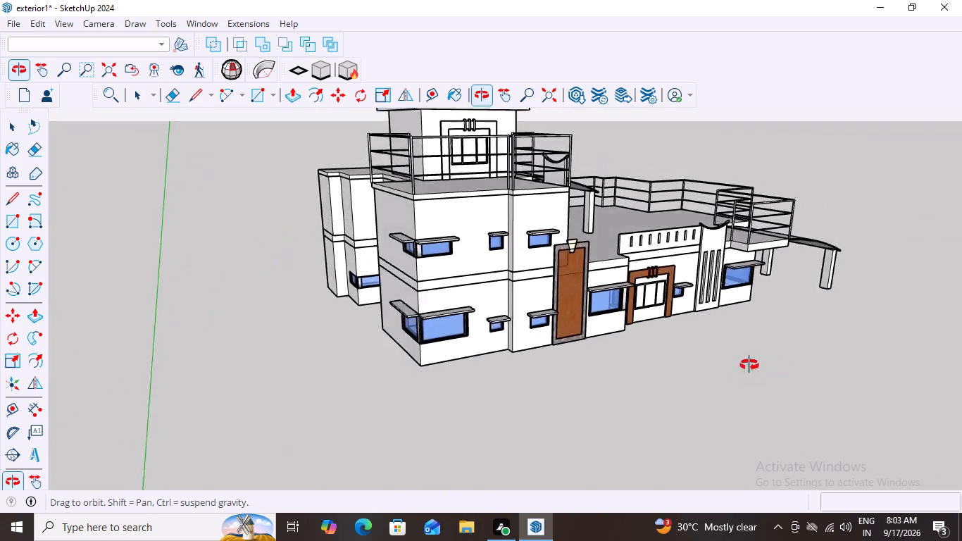
middle_drag(749, 365, 570, 340)
scroll(570, 340, down, 7)
scroll(844, 388, up, 3)
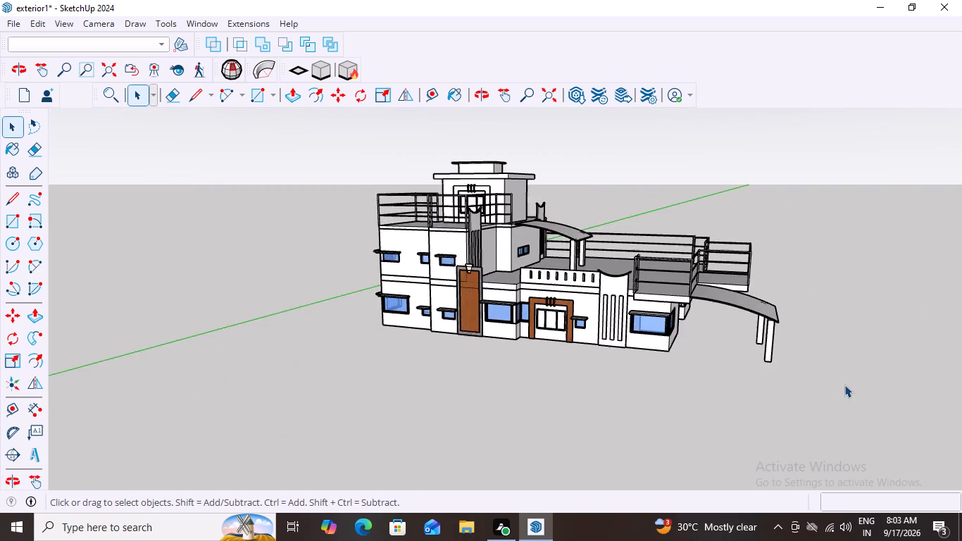
scroll(619, 368, up, 2)
middle_drag(620, 368, 708, 390)
scroll(708, 390, up, 1)
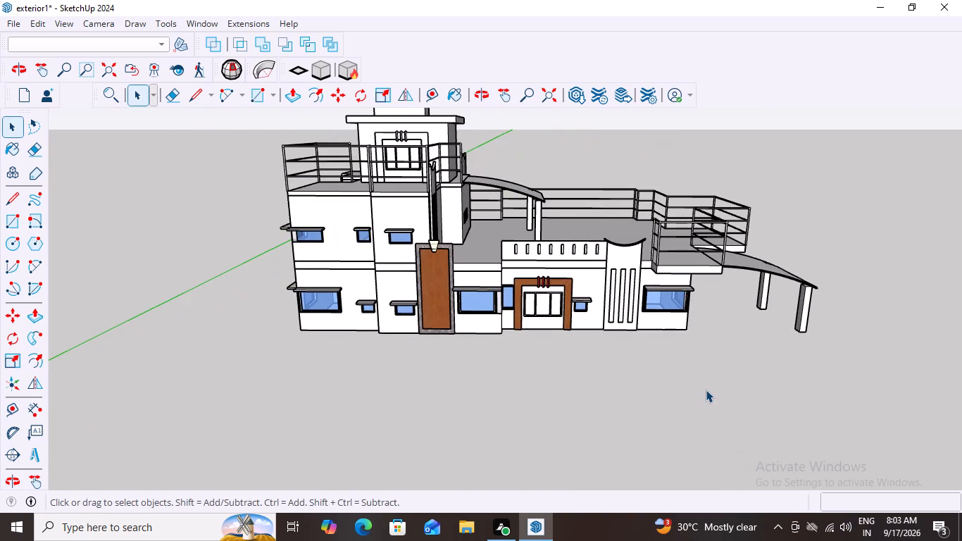
scroll(623, 318, up, 6)
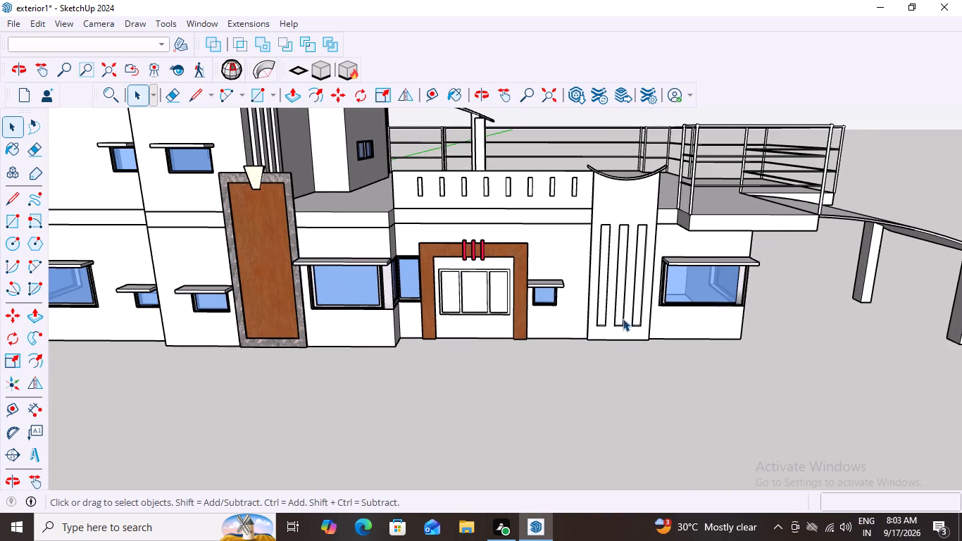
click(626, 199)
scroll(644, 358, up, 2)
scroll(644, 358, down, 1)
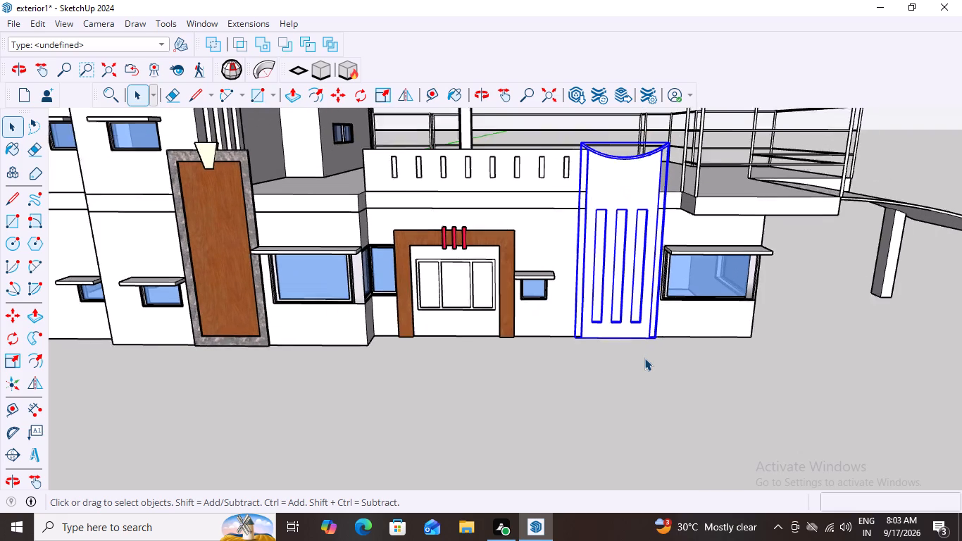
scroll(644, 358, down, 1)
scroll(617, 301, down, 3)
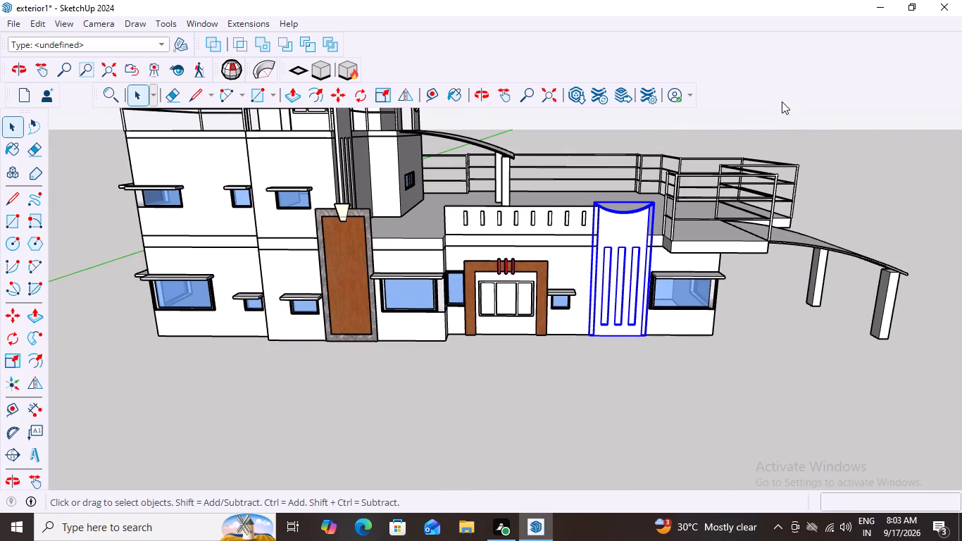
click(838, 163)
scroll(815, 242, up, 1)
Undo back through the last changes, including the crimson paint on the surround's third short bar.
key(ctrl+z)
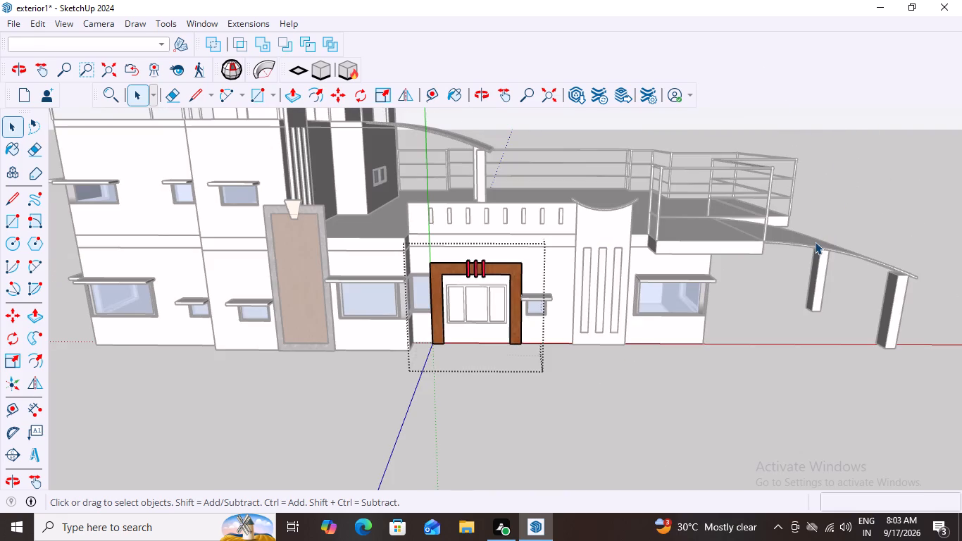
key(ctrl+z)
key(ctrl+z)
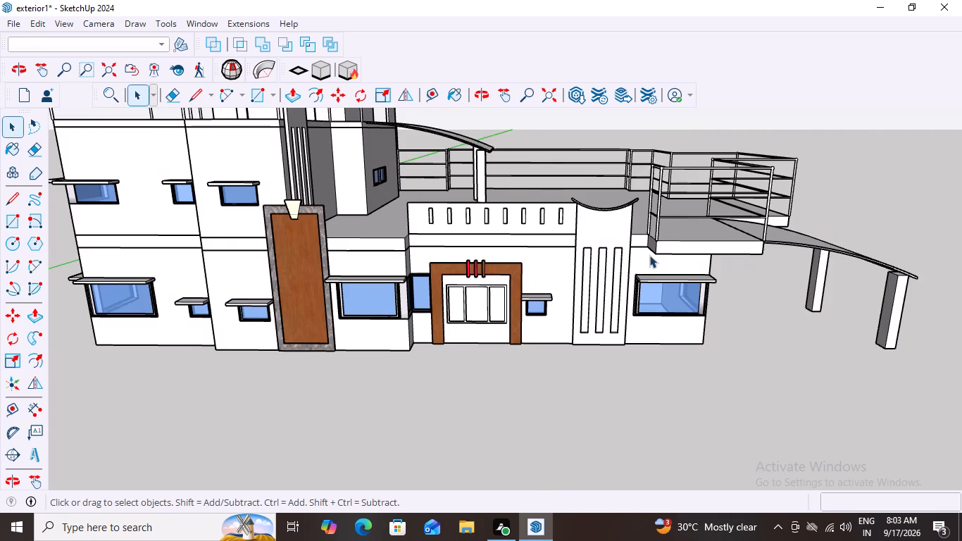
Paint the third short bar on the three-pane opening's surround with 0019_Crimson again, working inside the surround's group, and exit the group.
scroll(456, 286, up, 8)
scroll(494, 270, down, 2)
scroll(494, 273, up, 6)
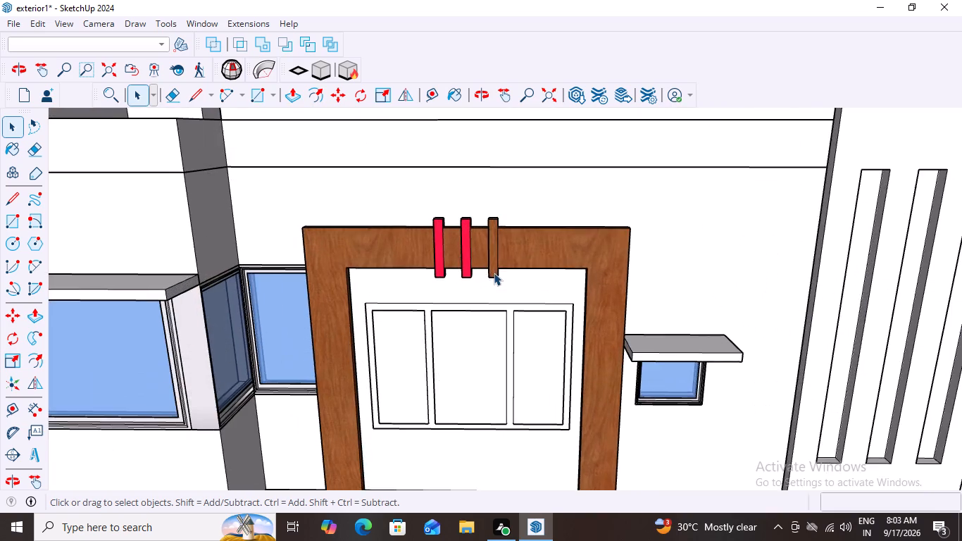
scroll(494, 273, down, 4)
triple_click(494, 261)
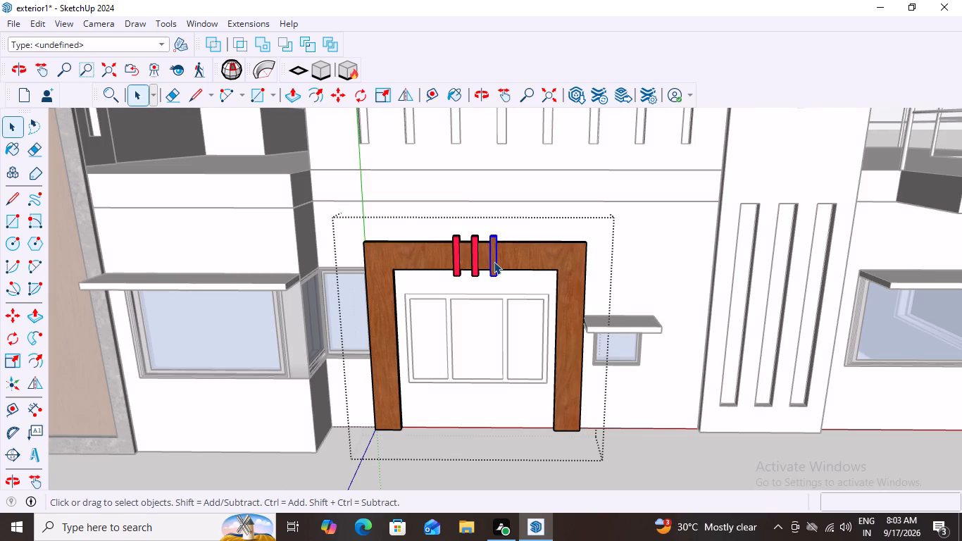
click(204, 22)
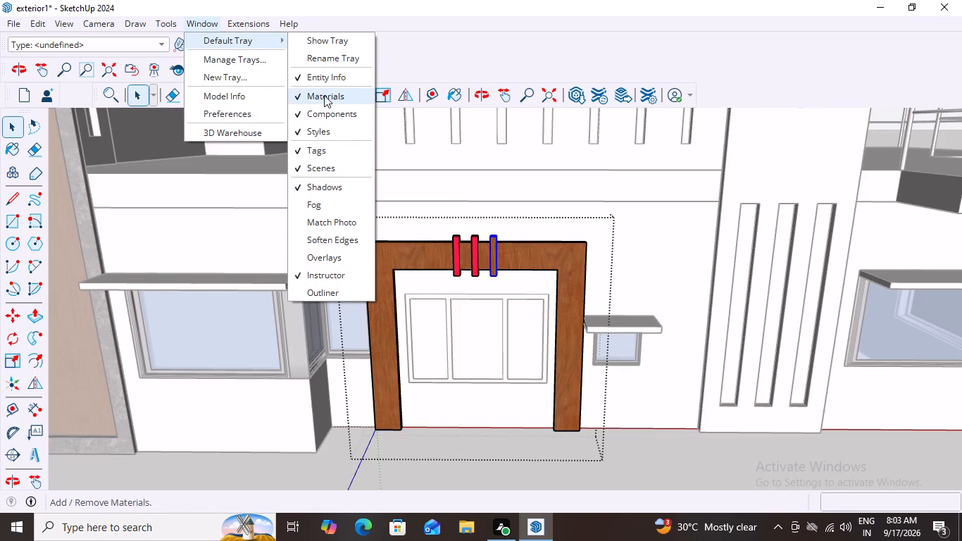
click(324, 94)
click(206, 20)
click(220, 54)
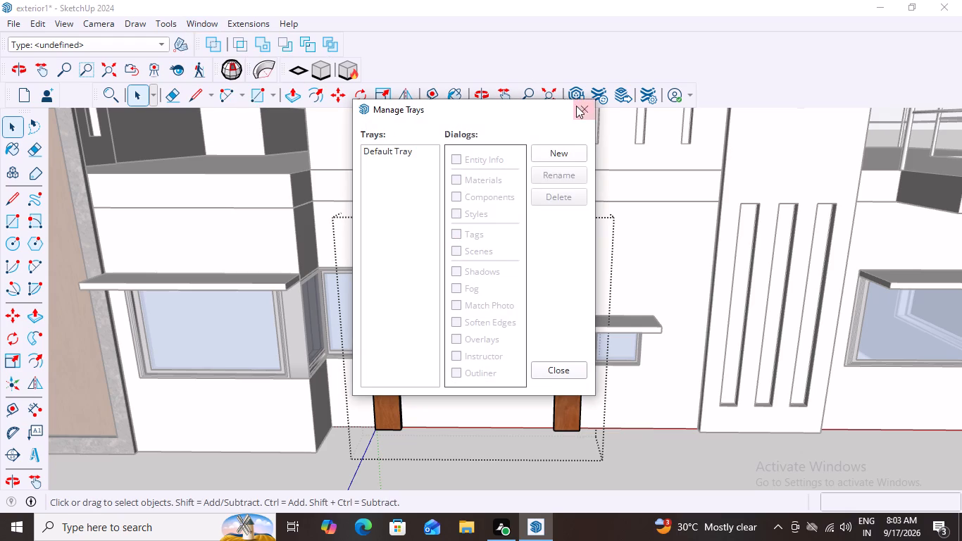
click(578, 107)
click(196, 21)
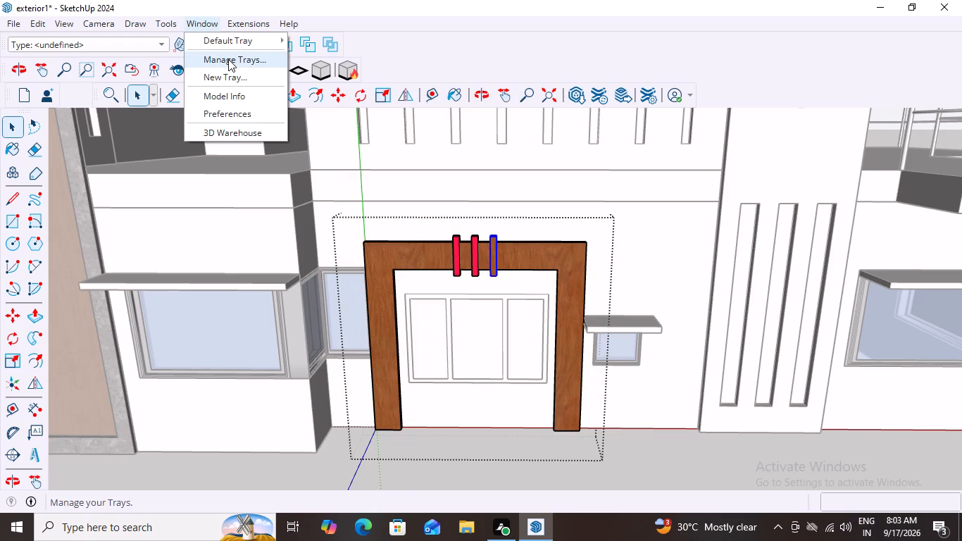
click(228, 59)
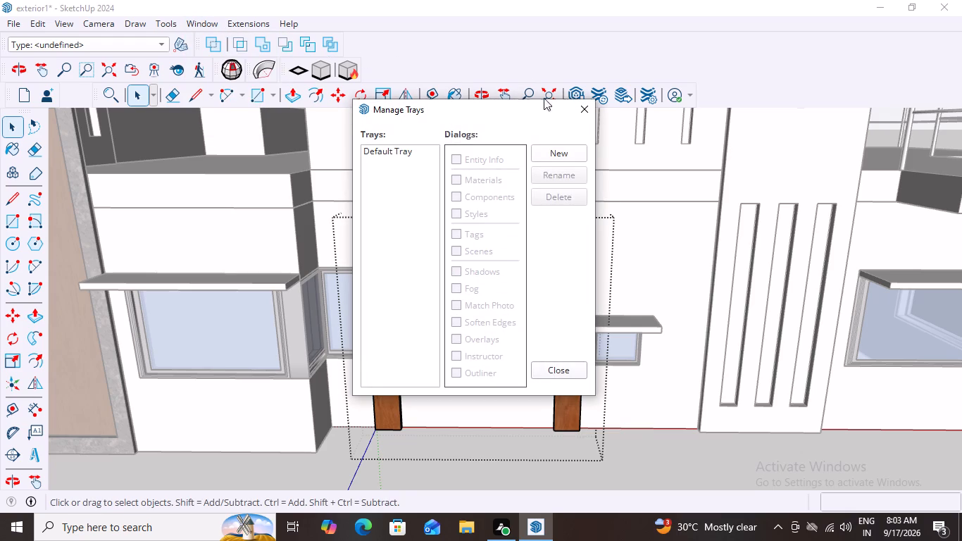
click(585, 113)
click(207, 19)
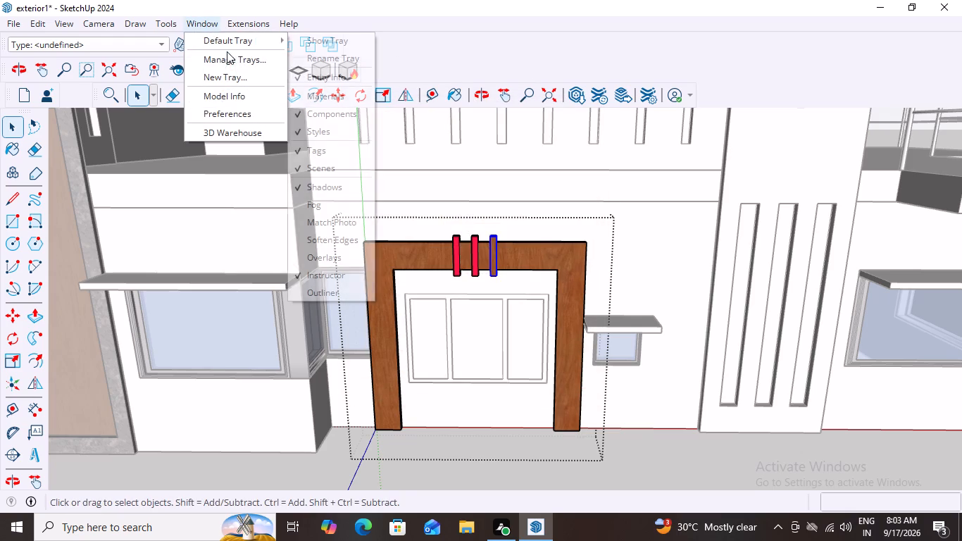
click(223, 40)
click(308, 94)
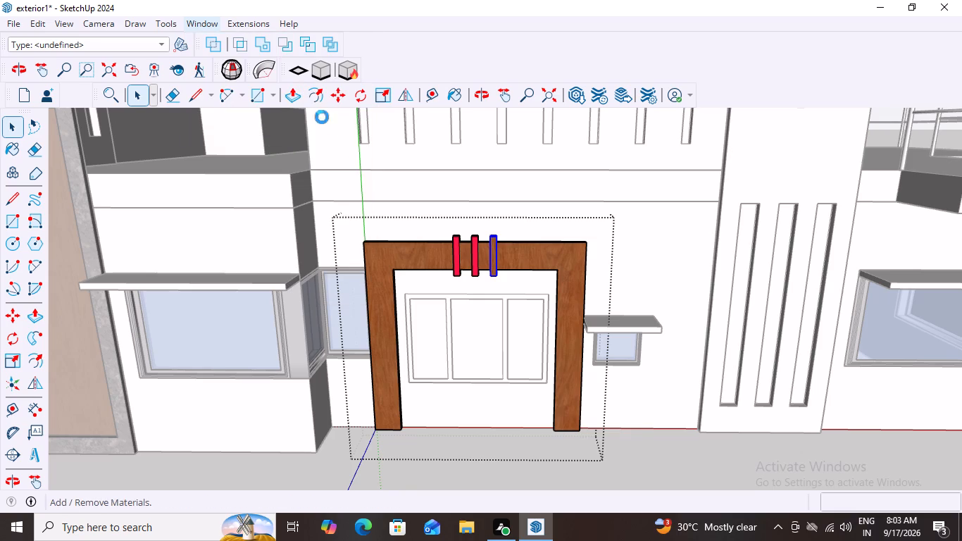
scroll(664, 259, down, 4)
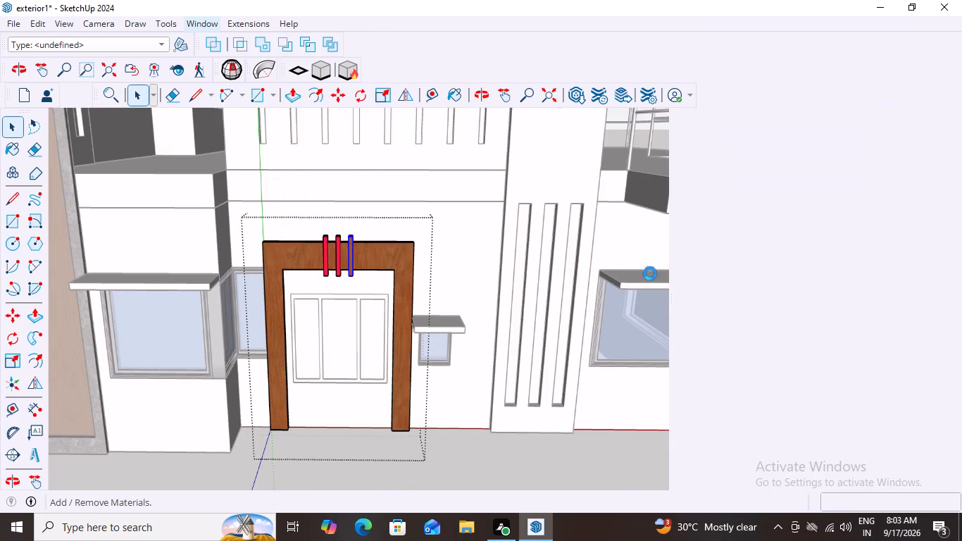
scroll(650, 273, down, 2)
scroll(568, 301, down, 4)
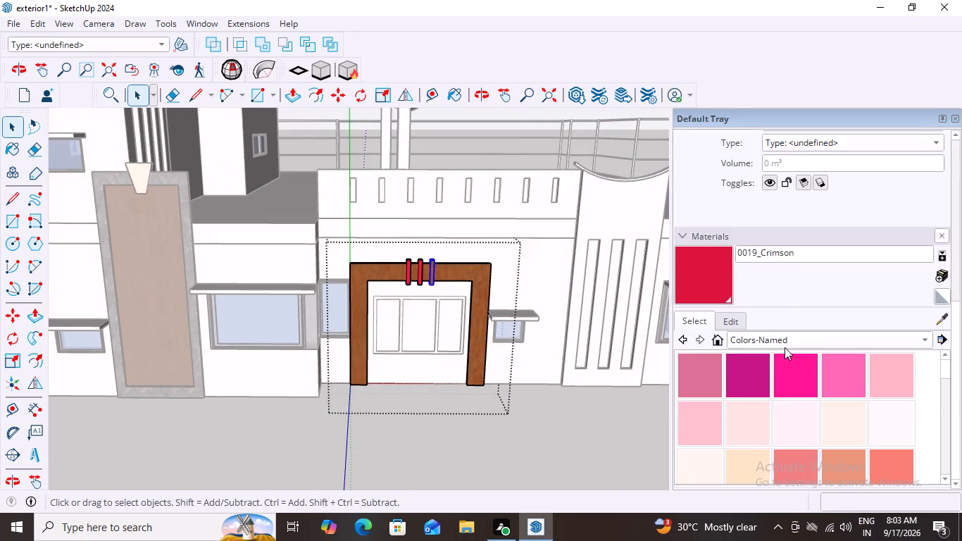
scroll(785, 347, up, 2)
scroll(782, 352, down, 6)
click(844, 373)
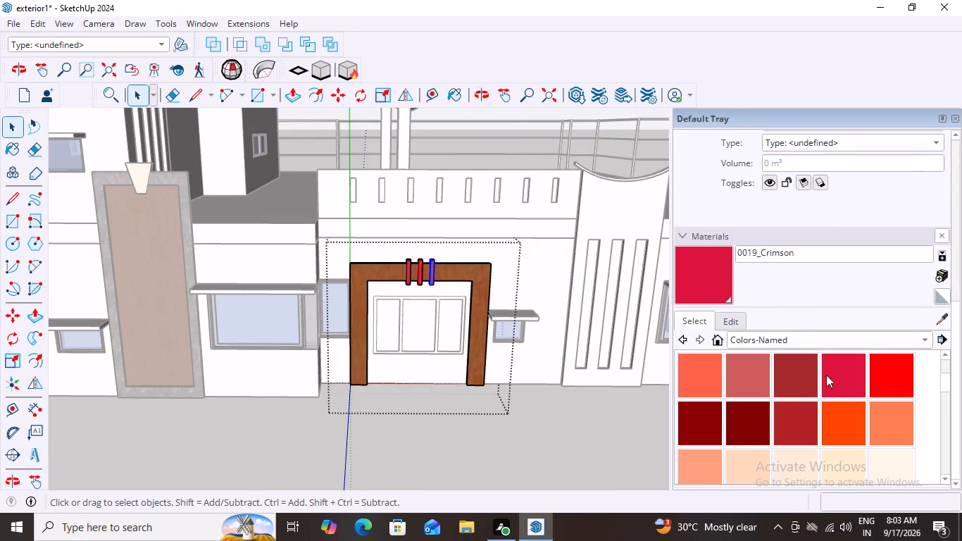
scroll(460, 289, up, 3)
click(423, 272)
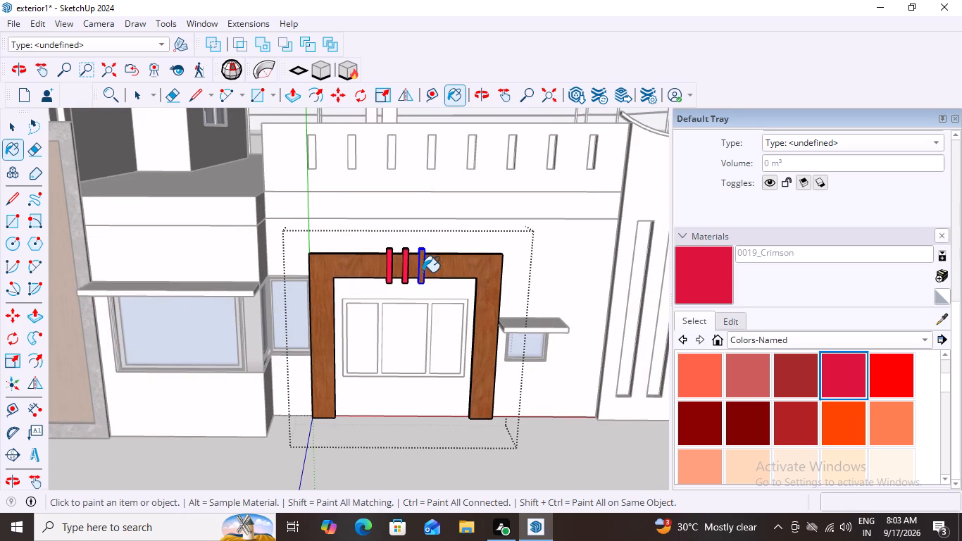
scroll(389, 308, down, 10)
key(space)
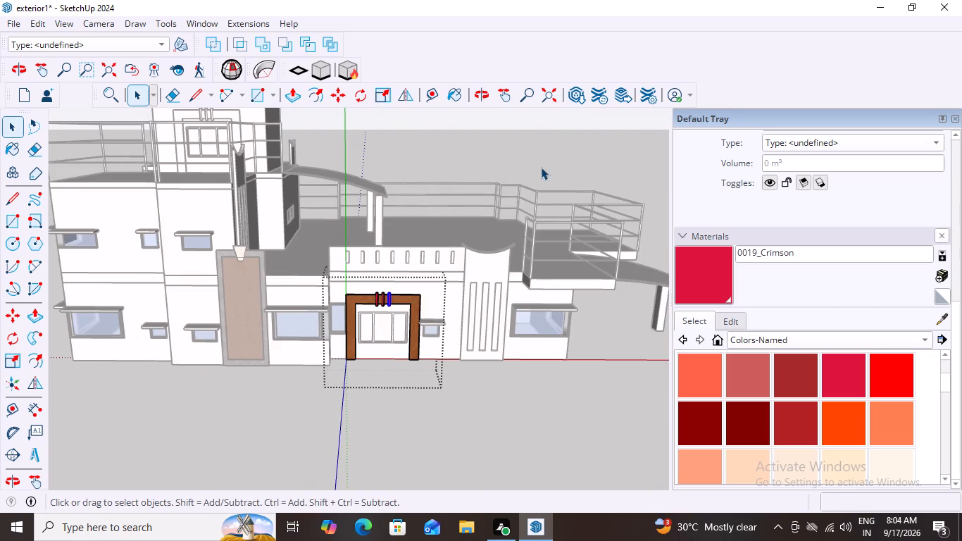
click(546, 154)
Paint the tall three-slot panel with the curved top on the front facade with Wood Cherry Original.
scroll(524, 340, up, 5)
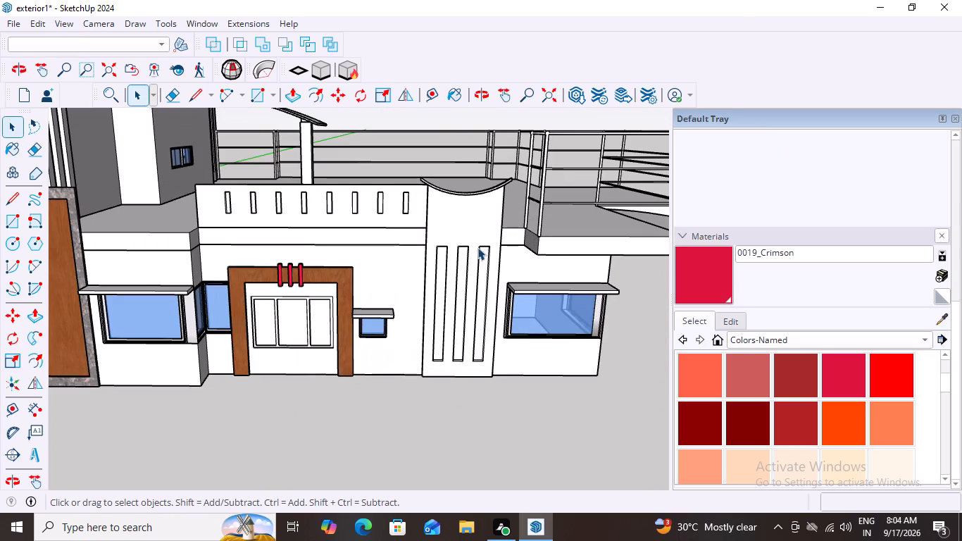
click(472, 233)
click(473, 223)
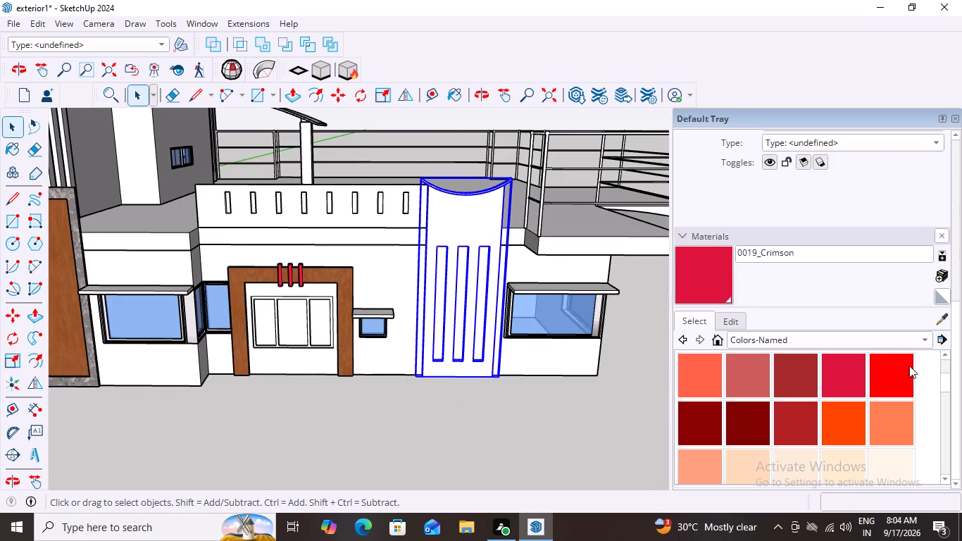
click(923, 340)
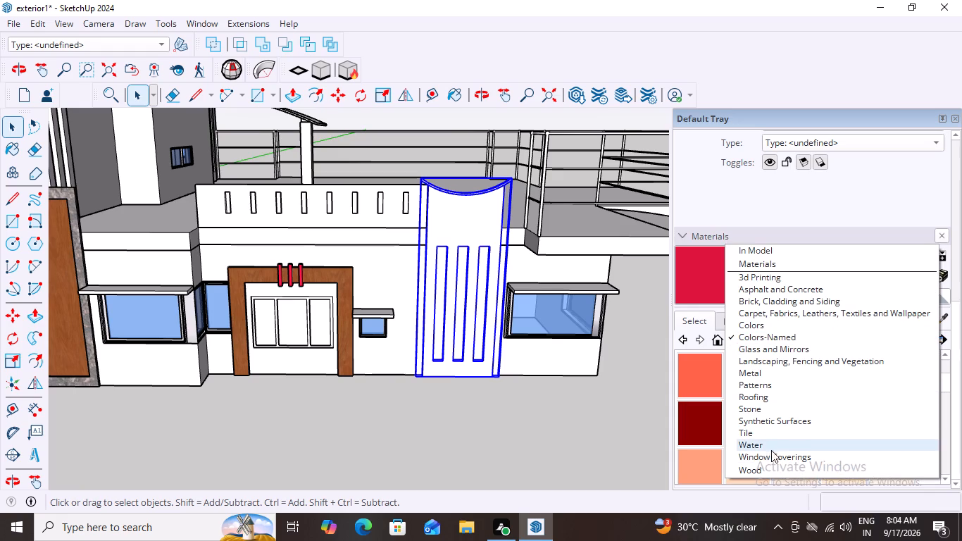
click(754, 469)
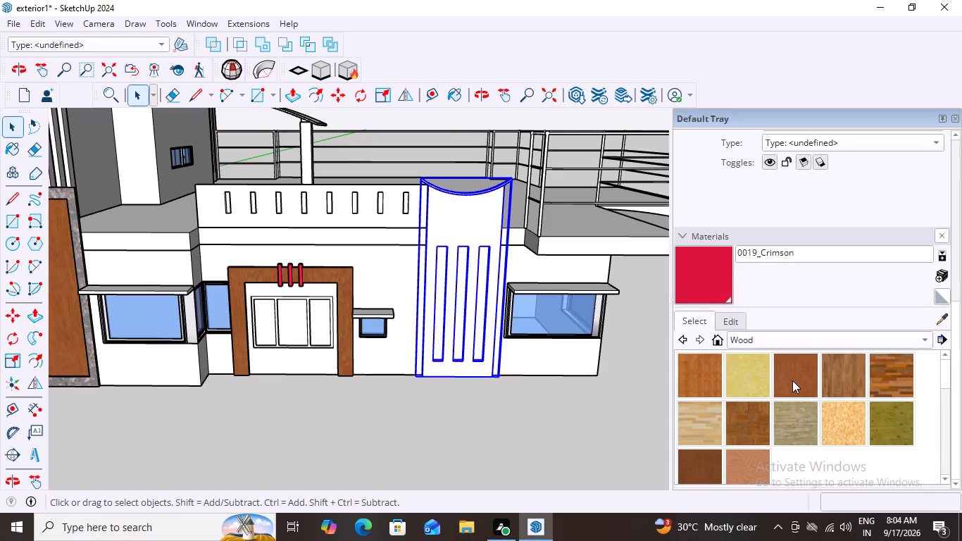
click(795, 380)
click(479, 226)
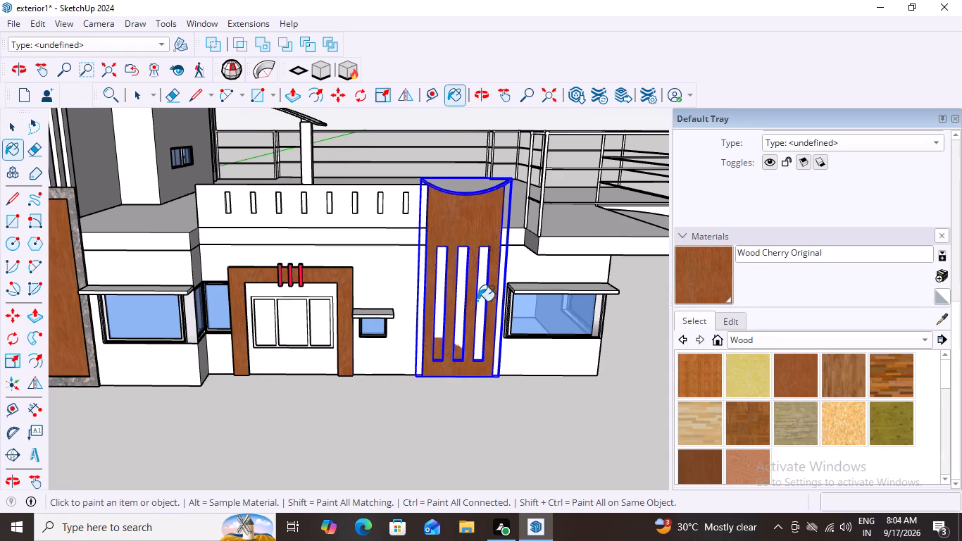
scroll(479, 307, down, 5)
key(space)
double_click(586, 157)
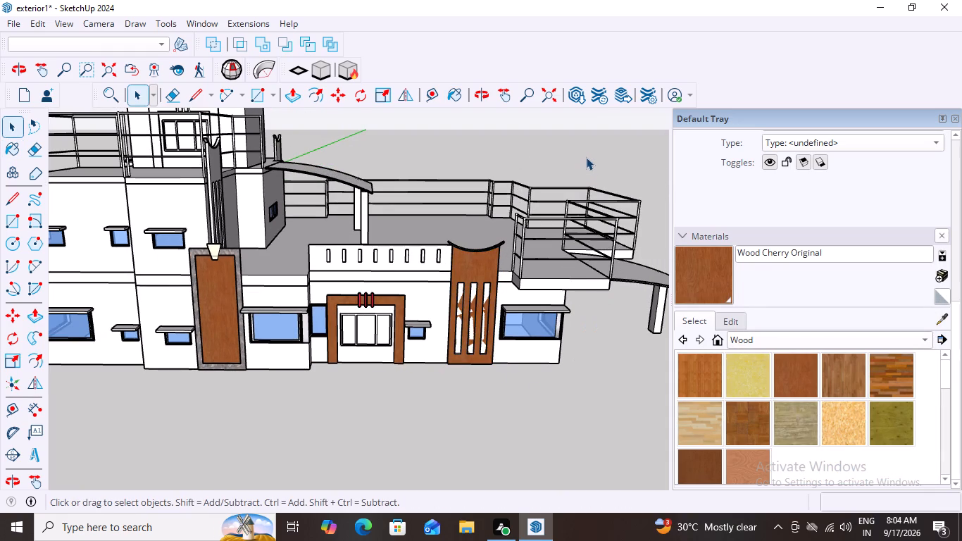
Remove the Materials section from the Default Tray and close the tray.
middle_drag(453, 374, 455, 422)
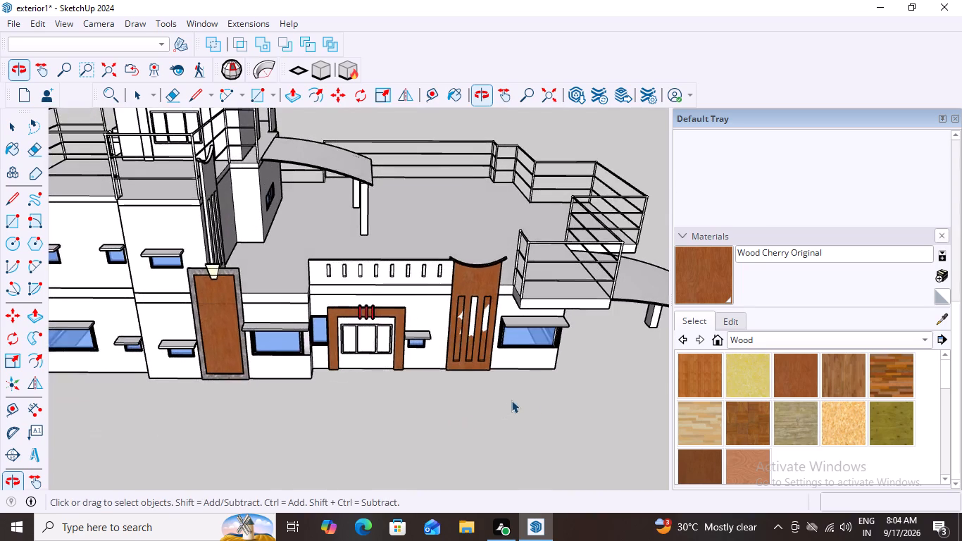
scroll(511, 400, down, 4)
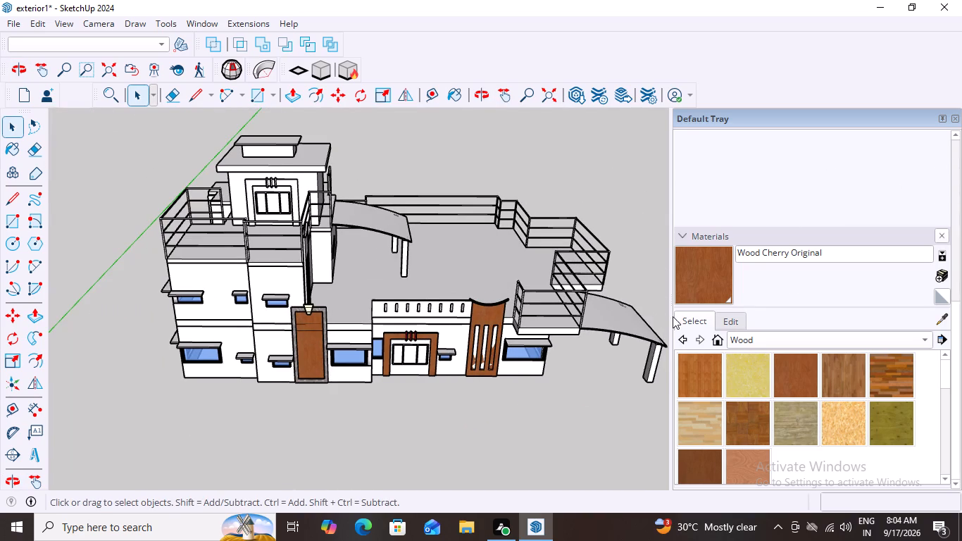
middle_drag(624, 317, 606, 236)
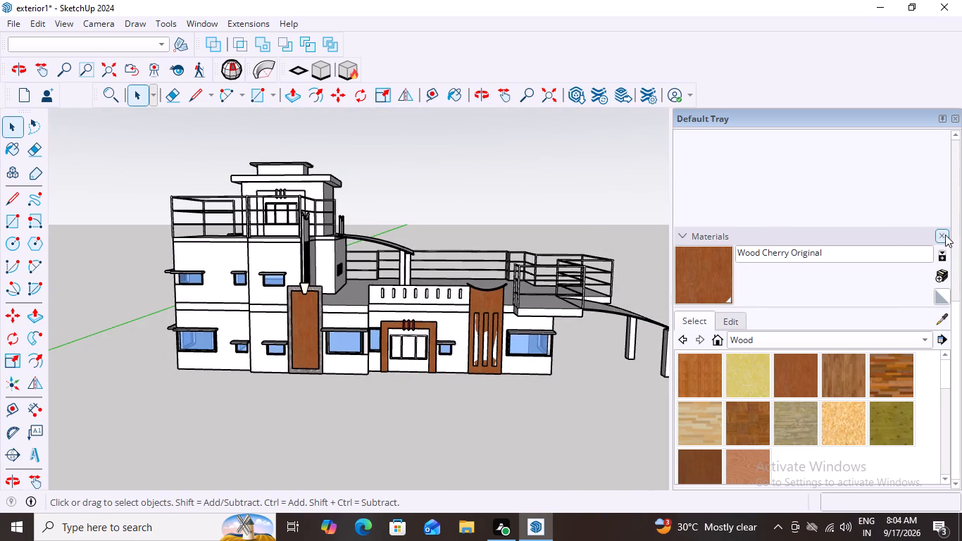
click(945, 235)
click(956, 117)
Examine the building's painted front facade, canopies and roof railings from several angles and distances.
scroll(705, 297, down, 5)
middle_drag(644, 352, 658, 358)
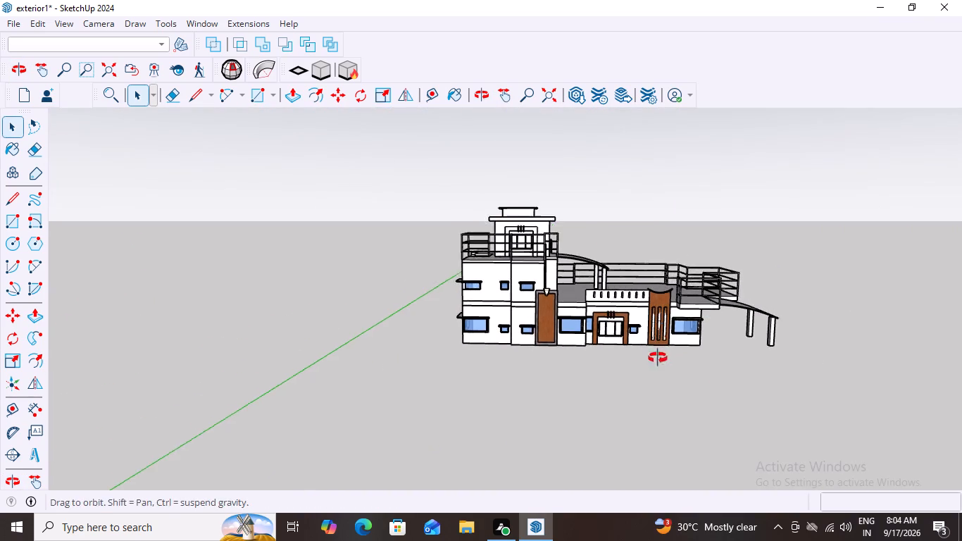
middle_drag(658, 358, 716, 353)
scroll(722, 340, up, 6)
middle_click(722, 340)
middle_drag(675, 380, 616, 417)
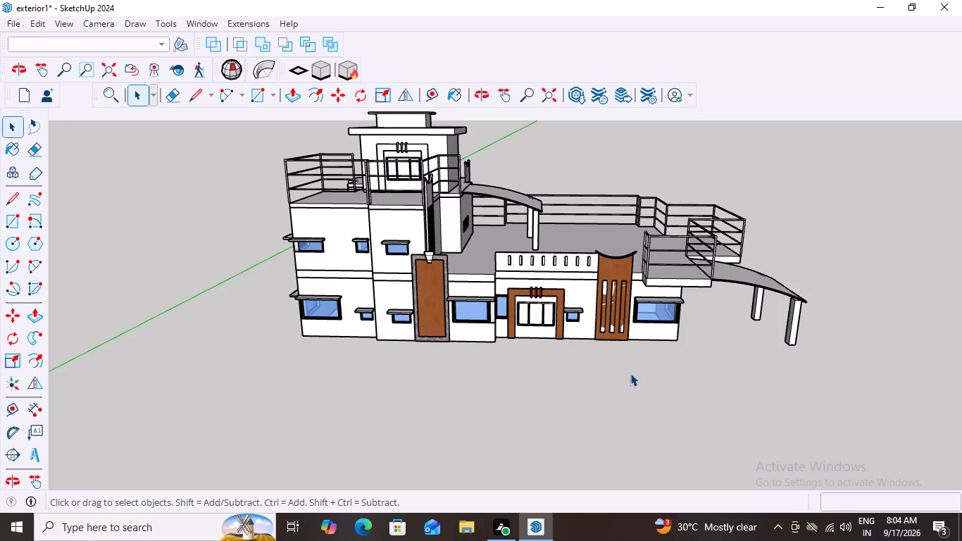
scroll(630, 373, down, 6)
scroll(579, 357, up, 3)
middle_drag(593, 363, 602, 304)
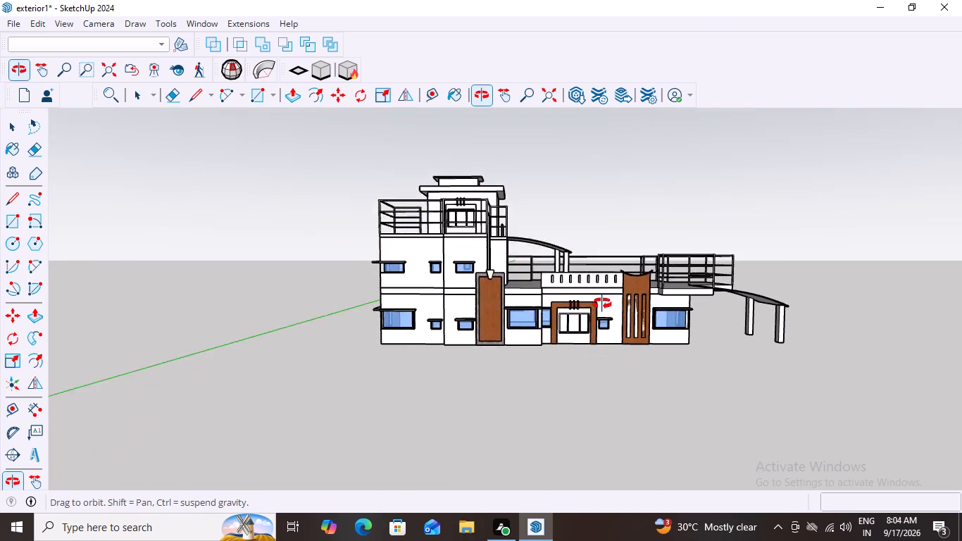
middle_drag(602, 304, 614, 358)
scroll(553, 178, up, 1)
middle_drag(589, 210, 580, 239)
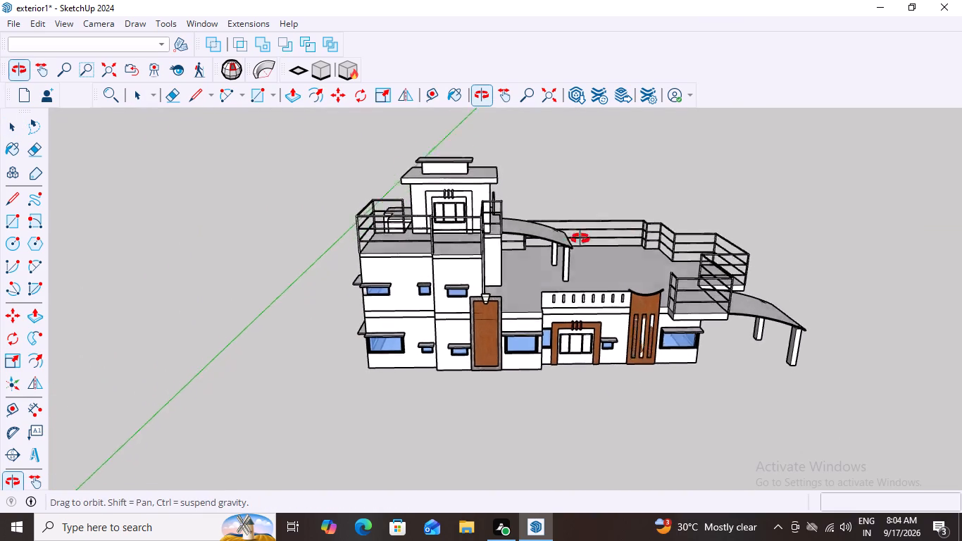
middle_drag(580, 239, 573, 256)
scroll(572, 258, down, 2)
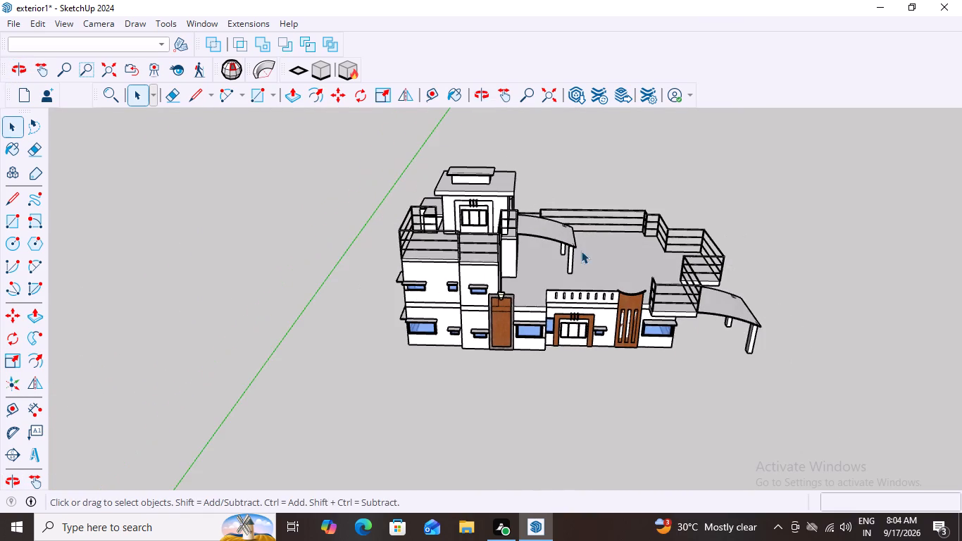
scroll(586, 151, up, 1)
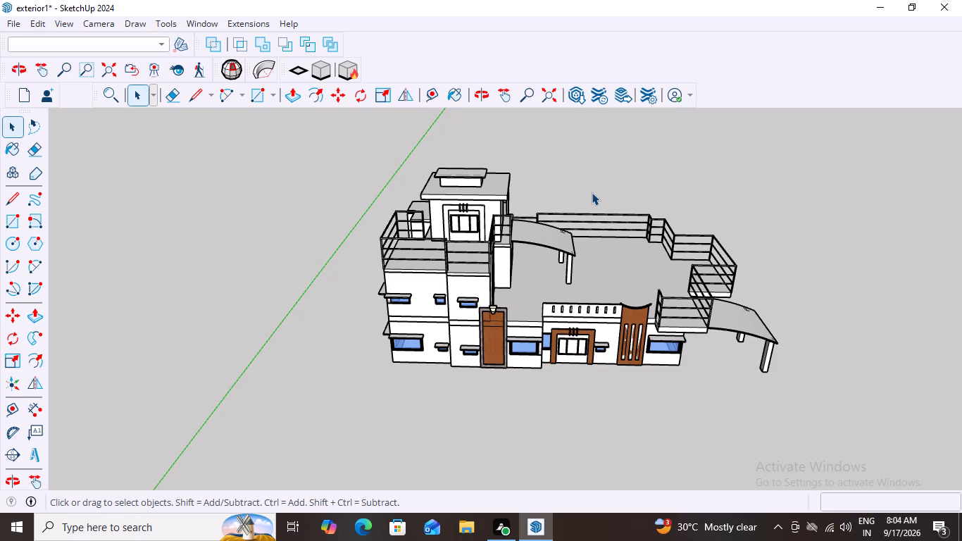
Print one copy of the current view using Microsoft Print to PDF.
key(ctrl+p)
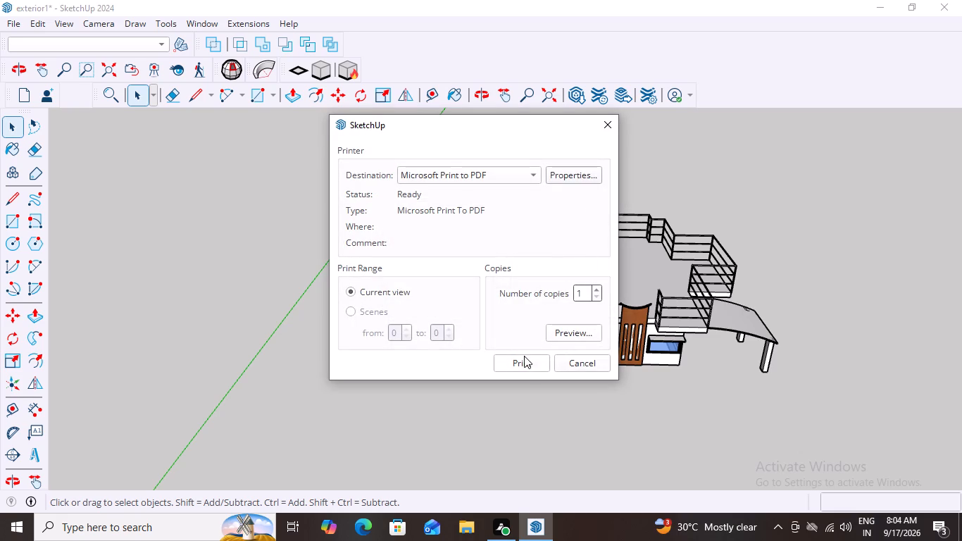
click(518, 365)
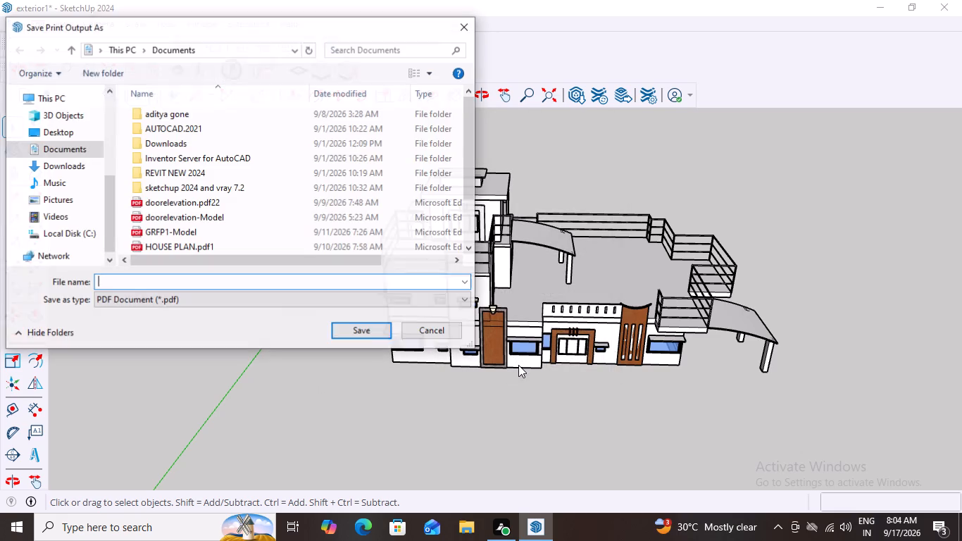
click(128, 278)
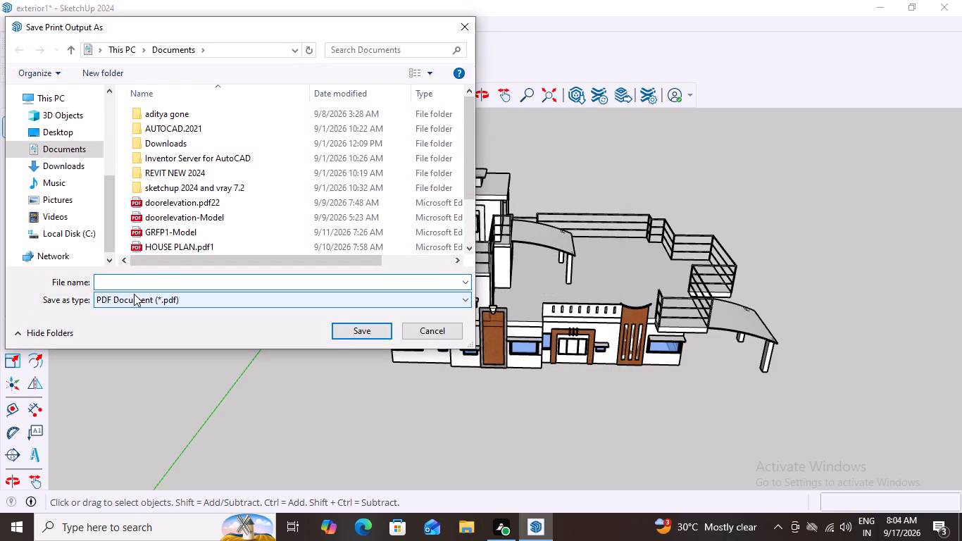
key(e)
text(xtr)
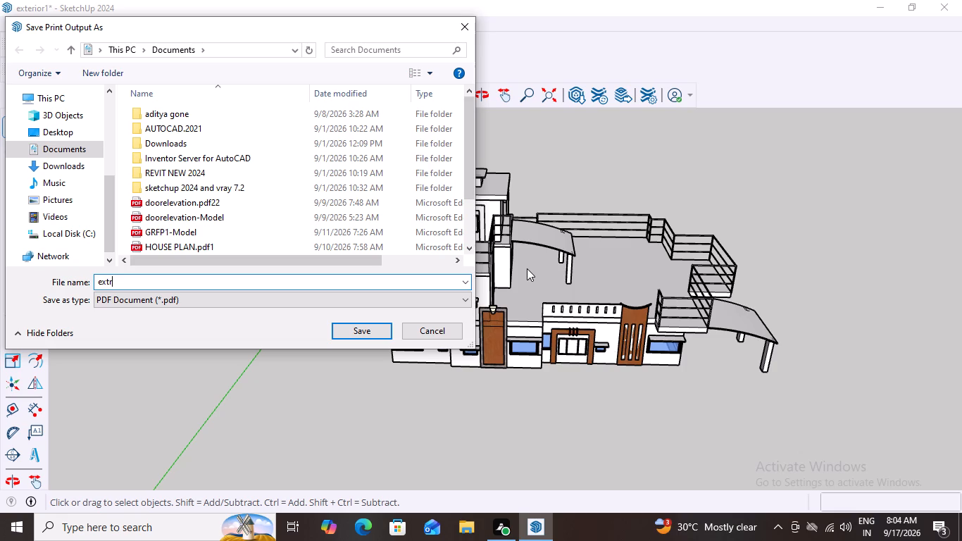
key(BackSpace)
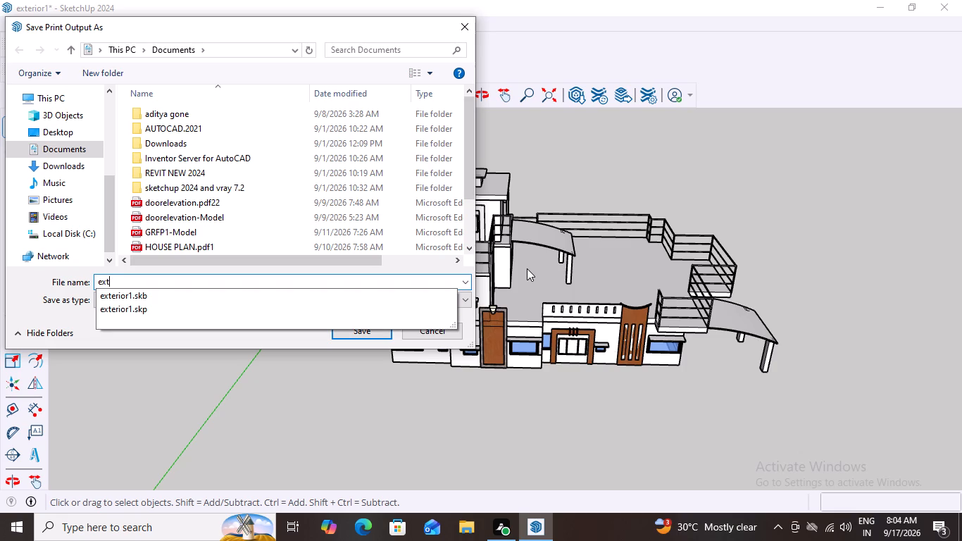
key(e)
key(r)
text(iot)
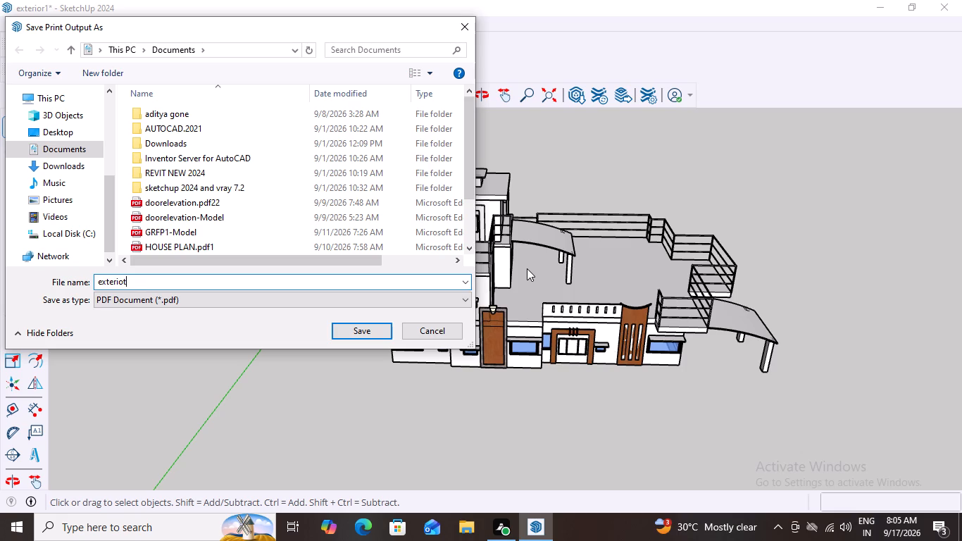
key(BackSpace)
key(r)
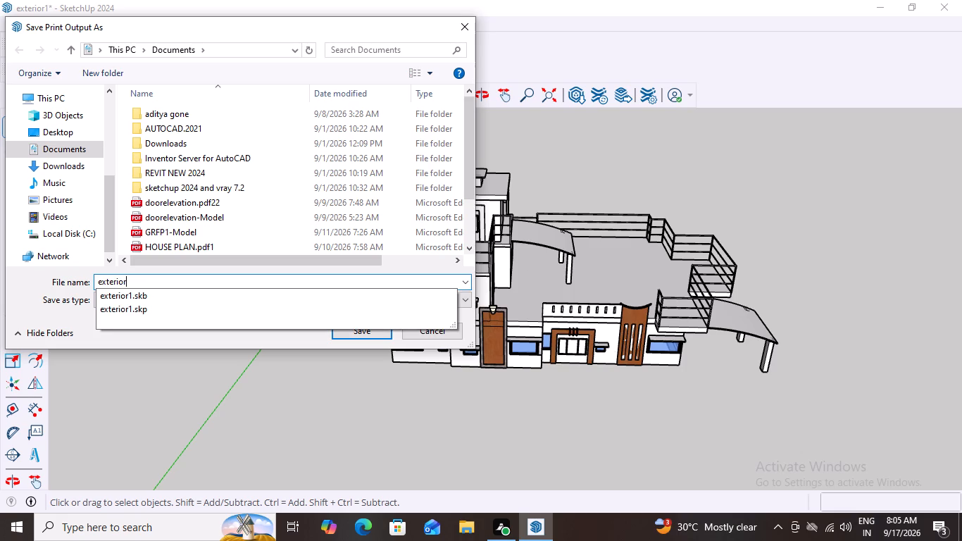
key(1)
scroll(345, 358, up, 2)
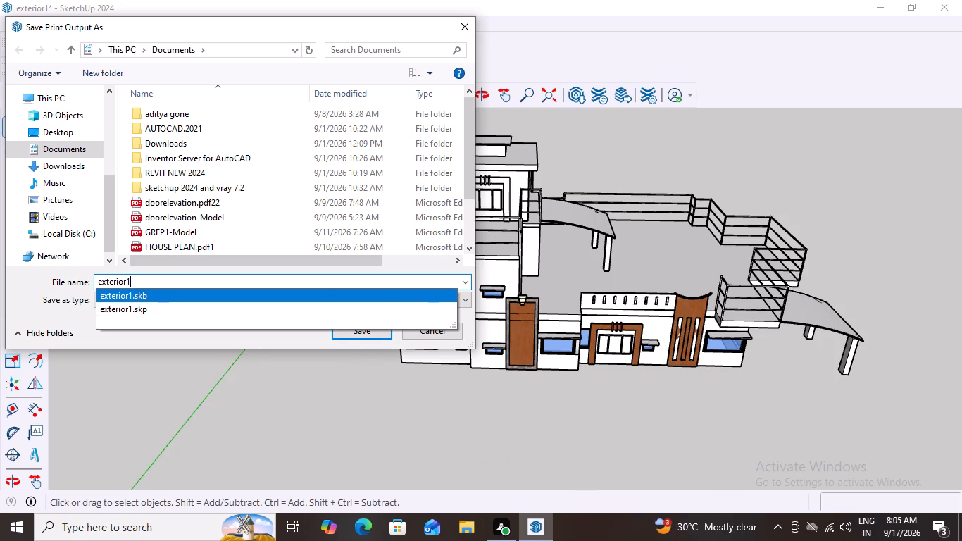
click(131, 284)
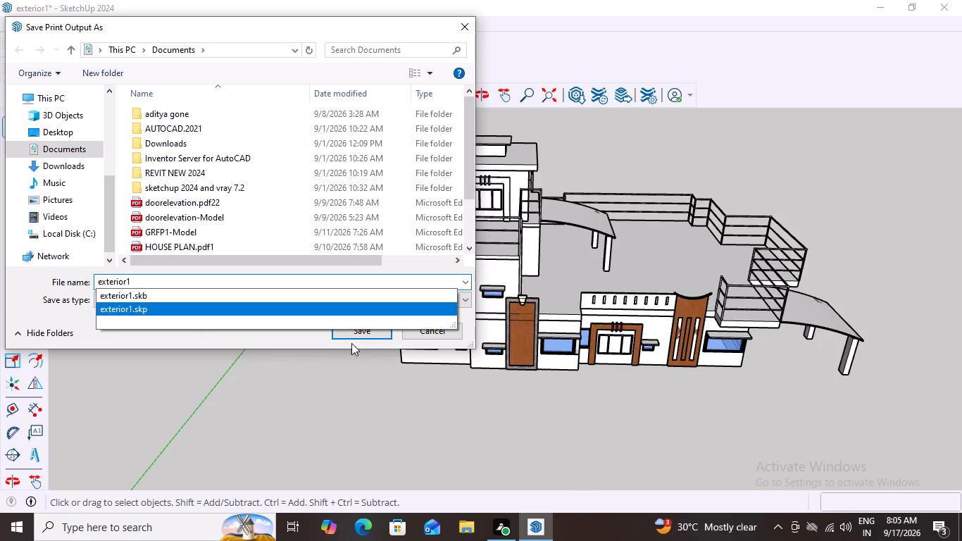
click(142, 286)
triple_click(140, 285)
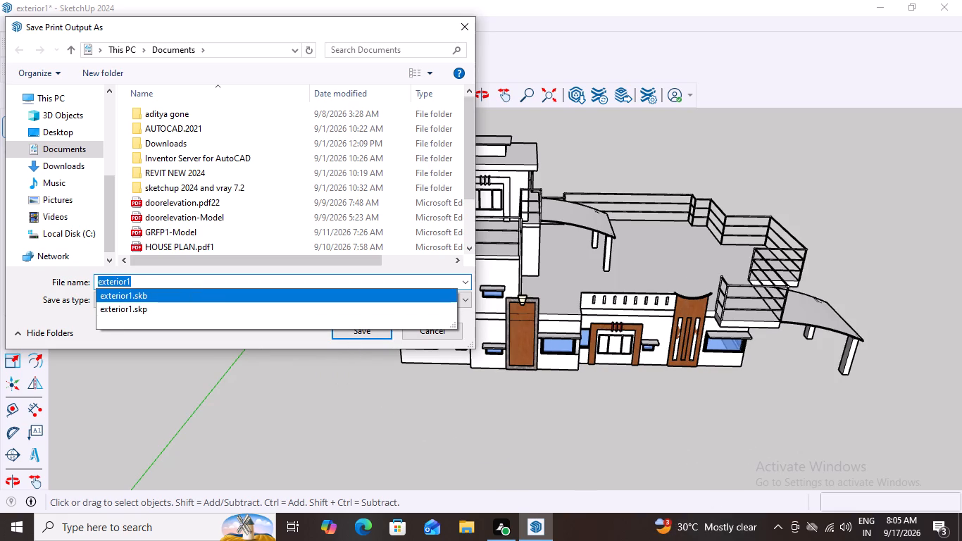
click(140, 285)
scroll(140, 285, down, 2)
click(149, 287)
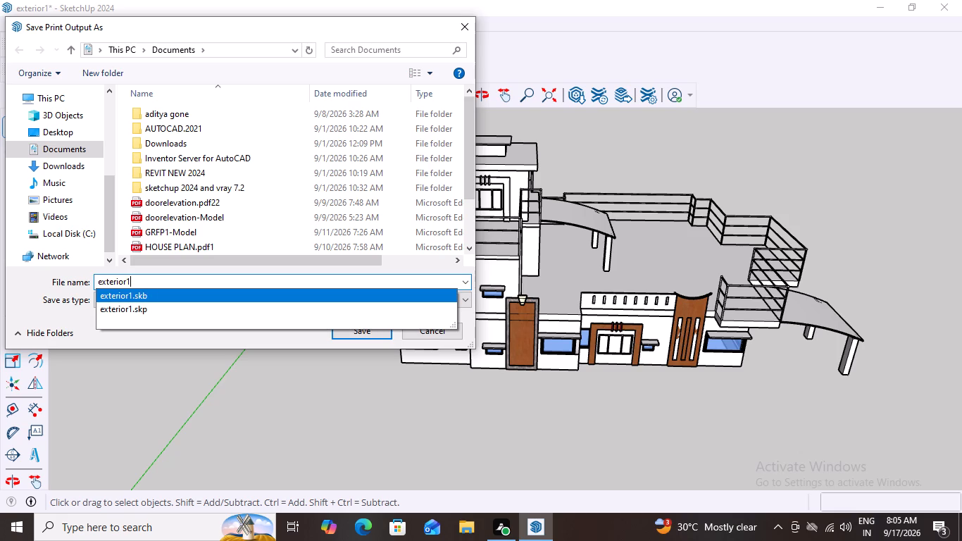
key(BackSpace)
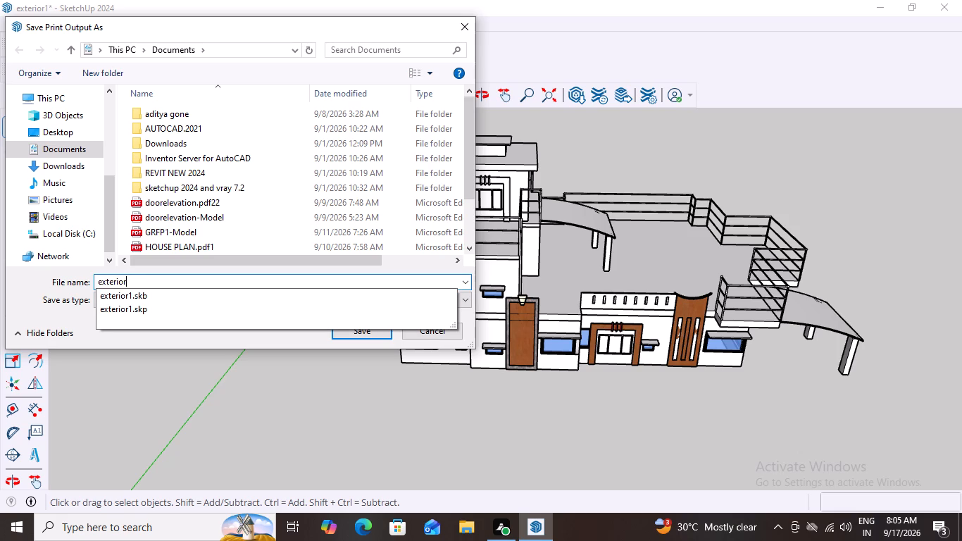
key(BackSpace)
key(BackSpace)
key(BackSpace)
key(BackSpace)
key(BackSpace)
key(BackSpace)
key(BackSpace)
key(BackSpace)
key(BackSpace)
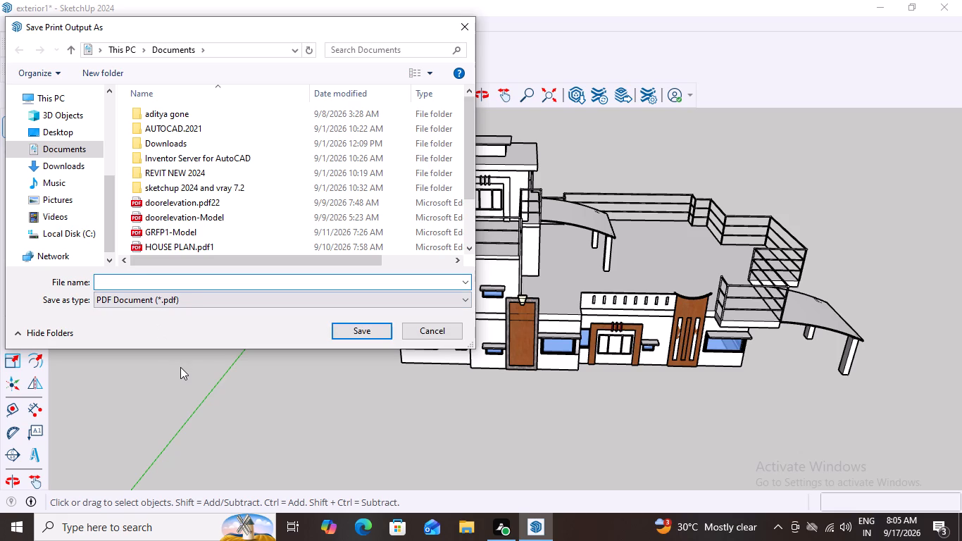
Save the print output in Documents as a PDF named exteriot12.
scroll(180, 367, down, 1)
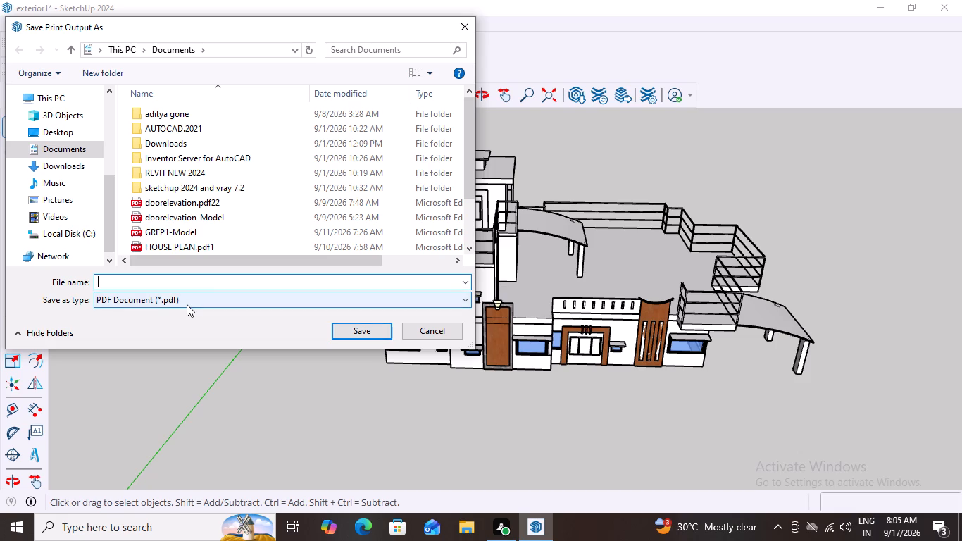
key(ctrl+p)
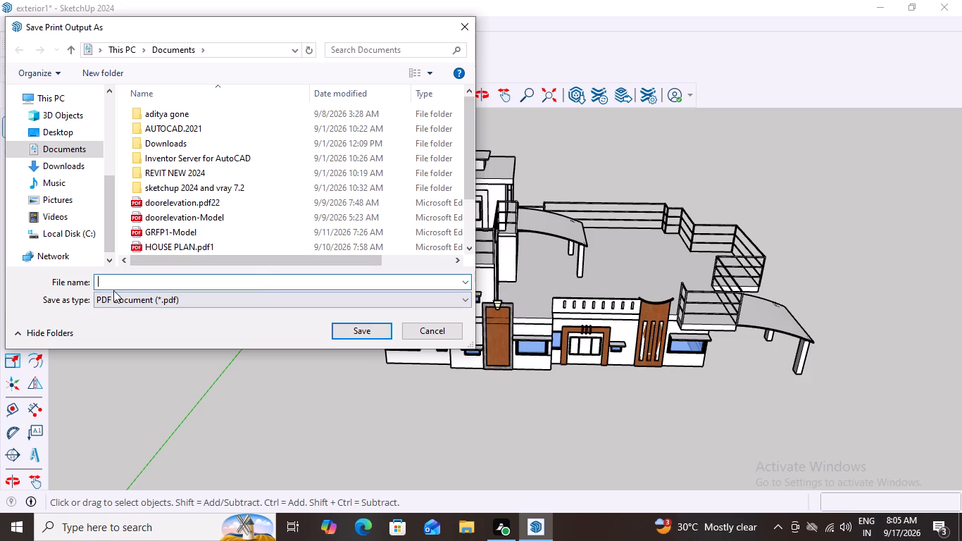
click(116, 286)
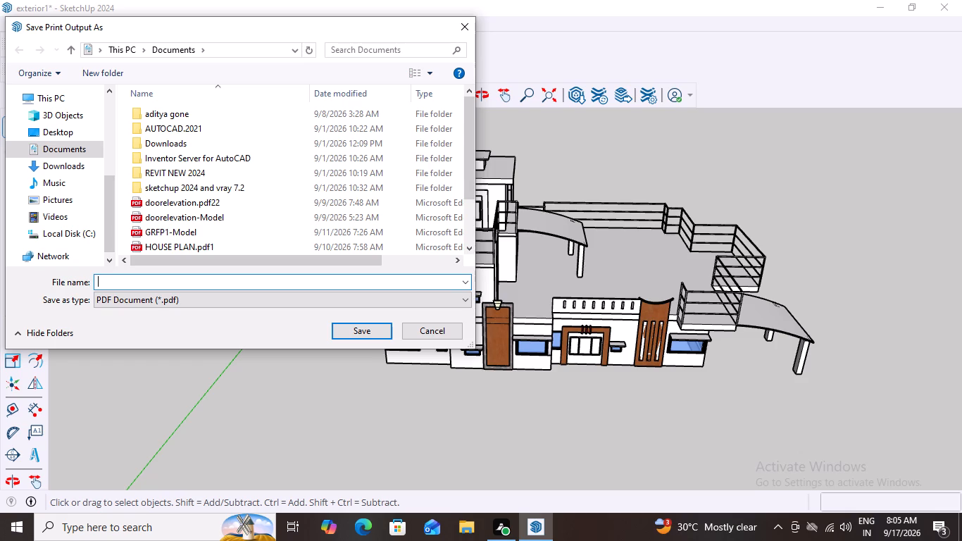
text(ex)
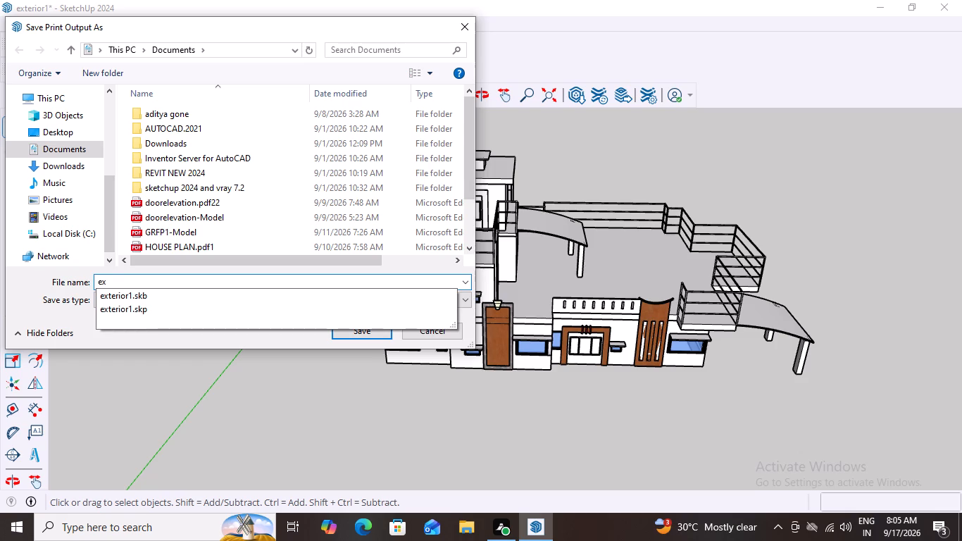
text(re)
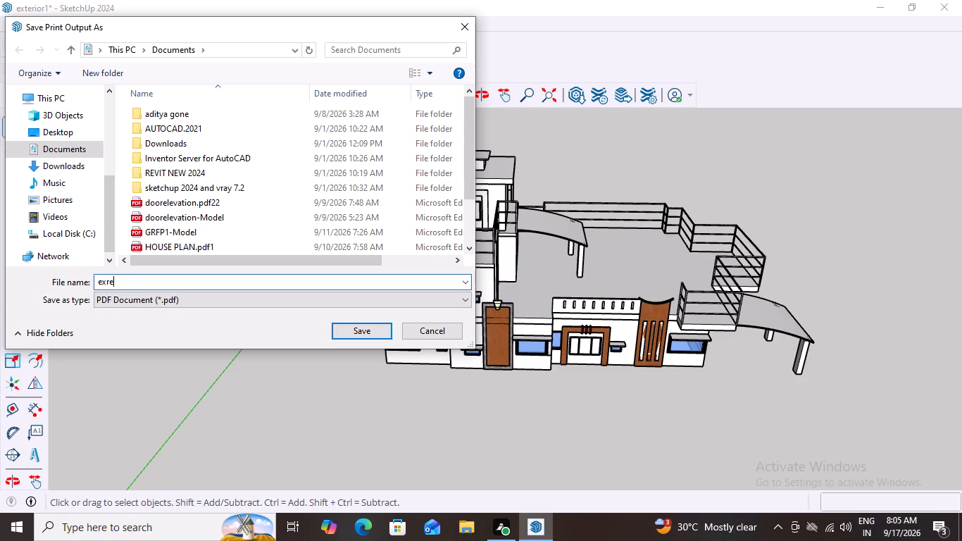
key(BackSpace)
key(BackSpace)
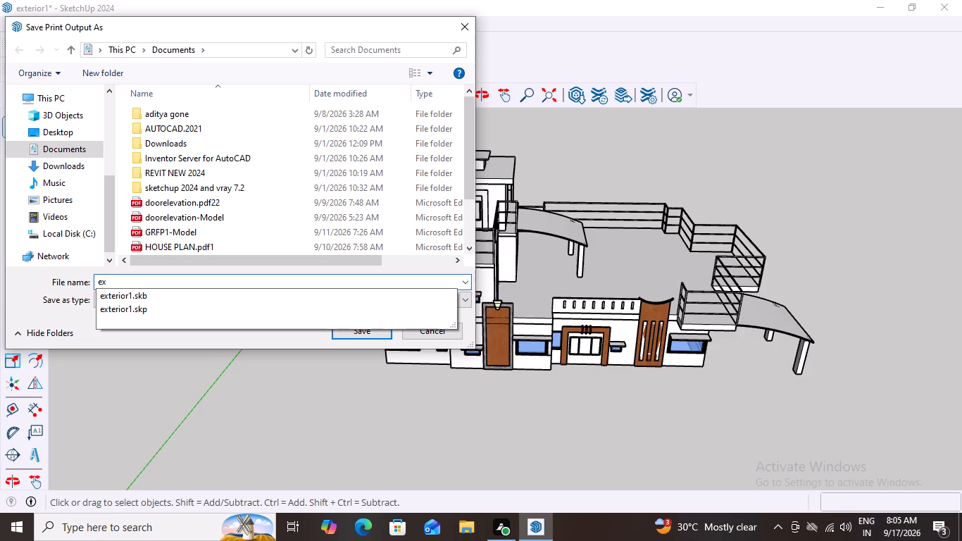
text(te)
text(riot12)
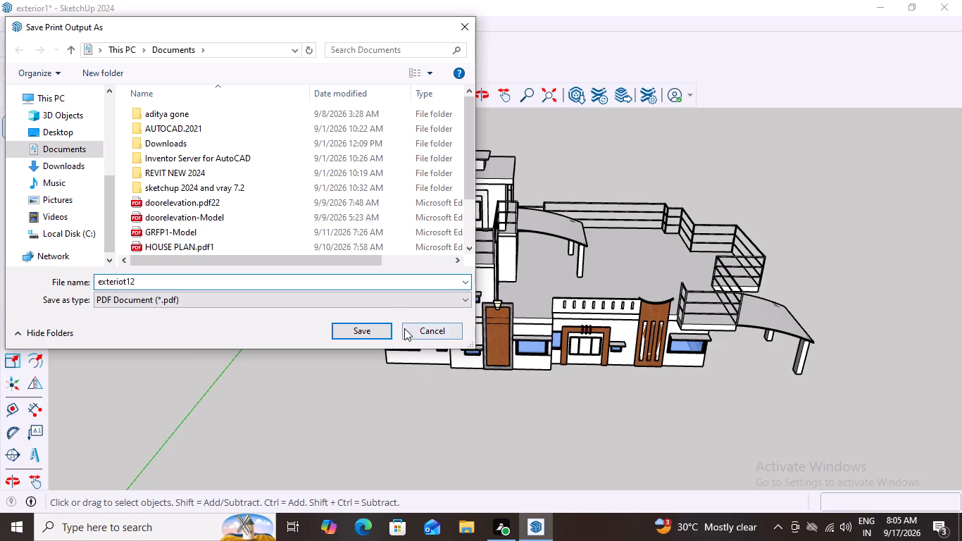
click(358, 332)
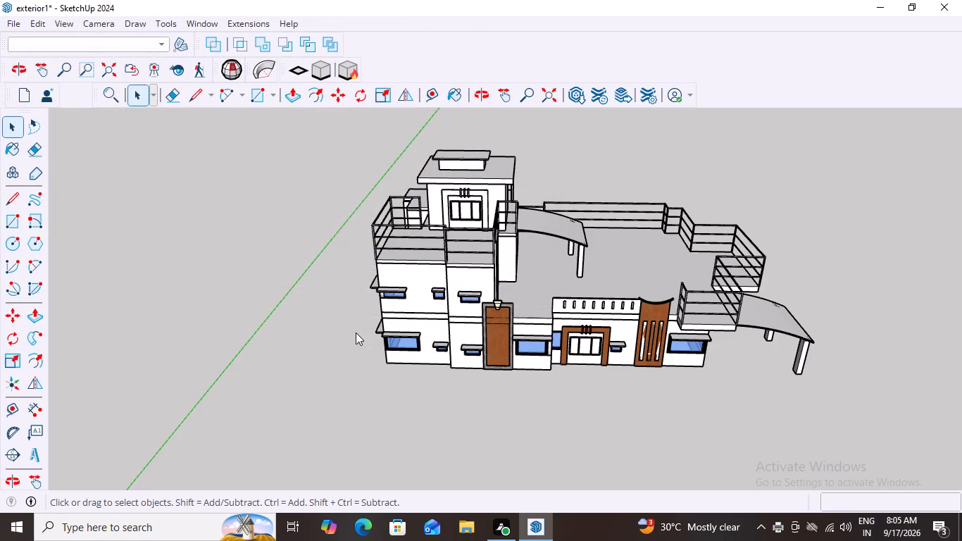
Export the current view as a 2D graphic to Documents, as a JPEG image named exterior1.
scroll(358, 359, down, 7)
scroll(268, 336, up, 3)
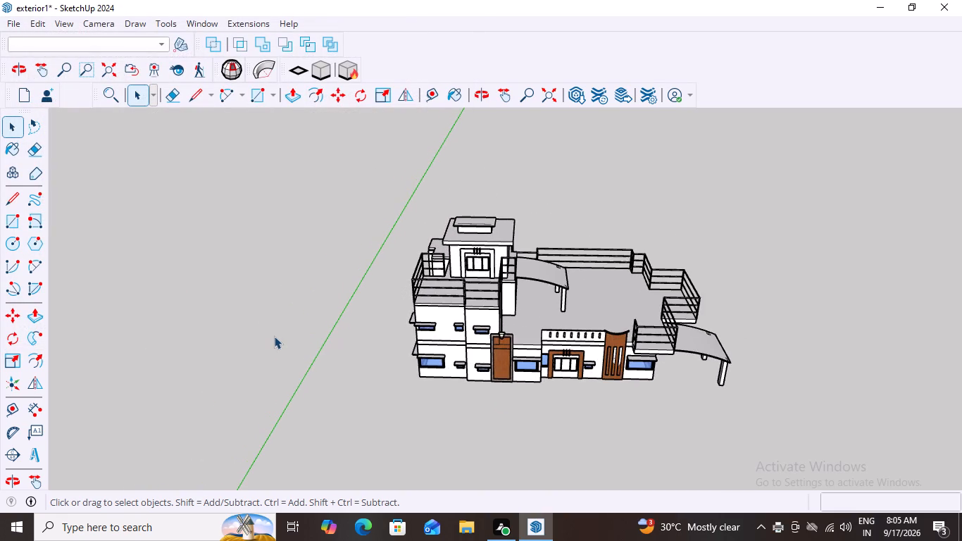
click(10, 20)
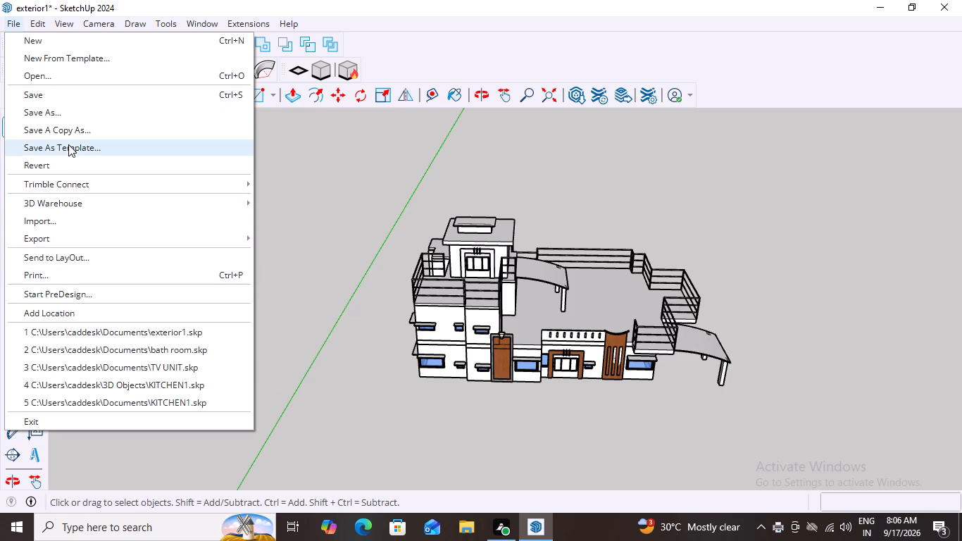
click(96, 238)
click(279, 257)
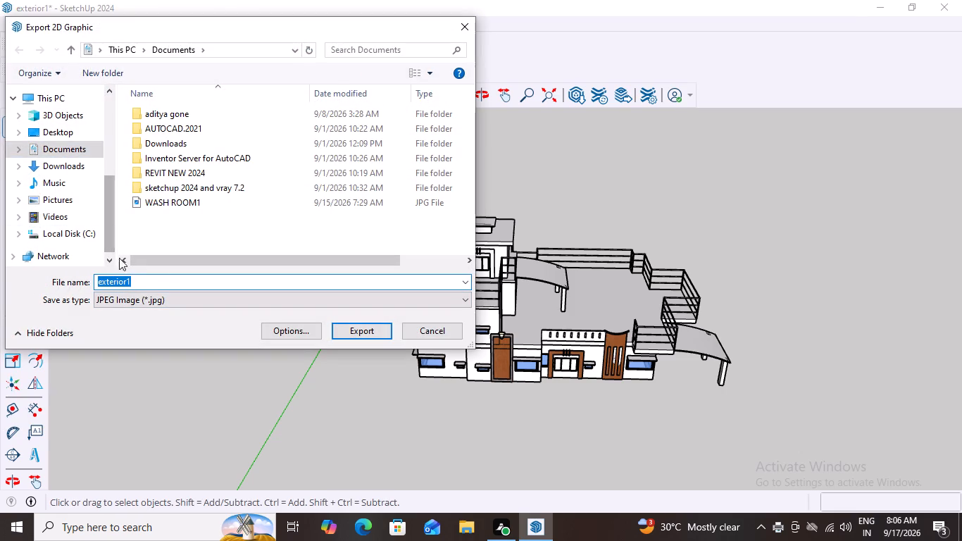
scroll(137, 303, up, 4)
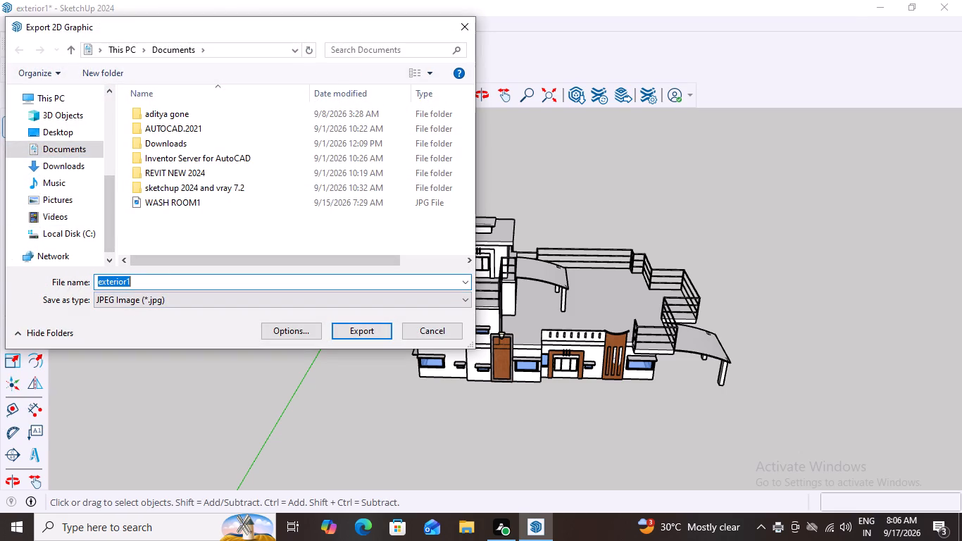
scroll(131, 286, up, 2)
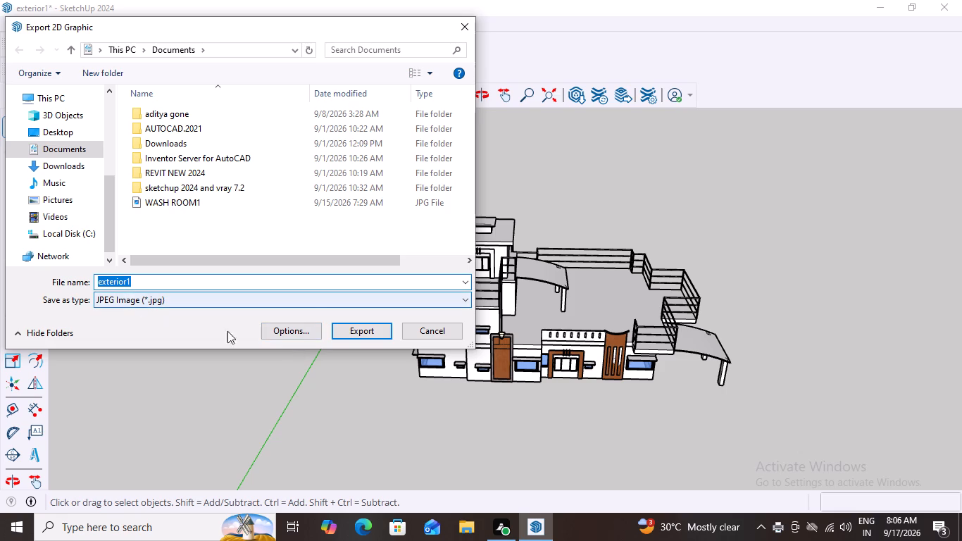
click(354, 331)
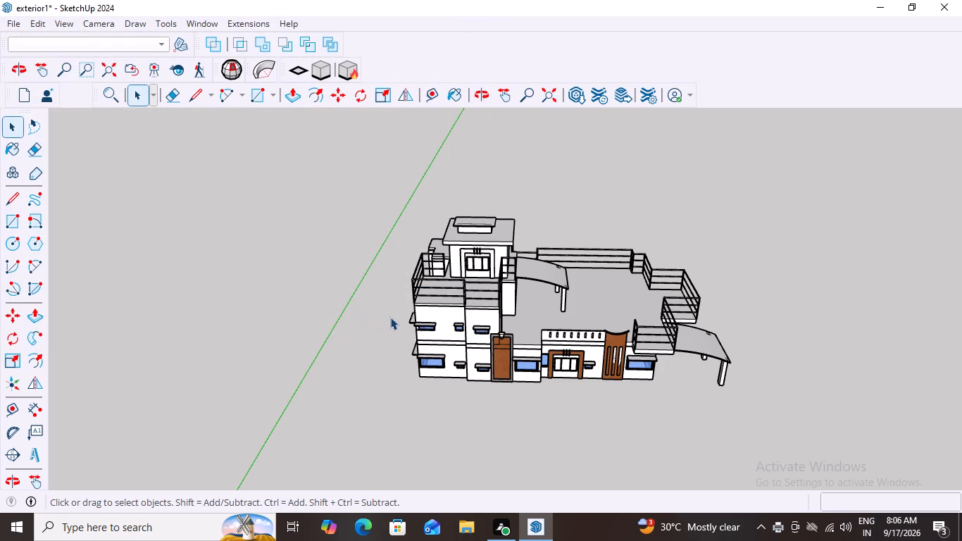
Examine the building's front facade, roof terrace and canopies from several angles and distances.
scroll(400, 322, down, 2)
scroll(449, 386, down, 2)
middle_drag(565, 393, 574, 328)
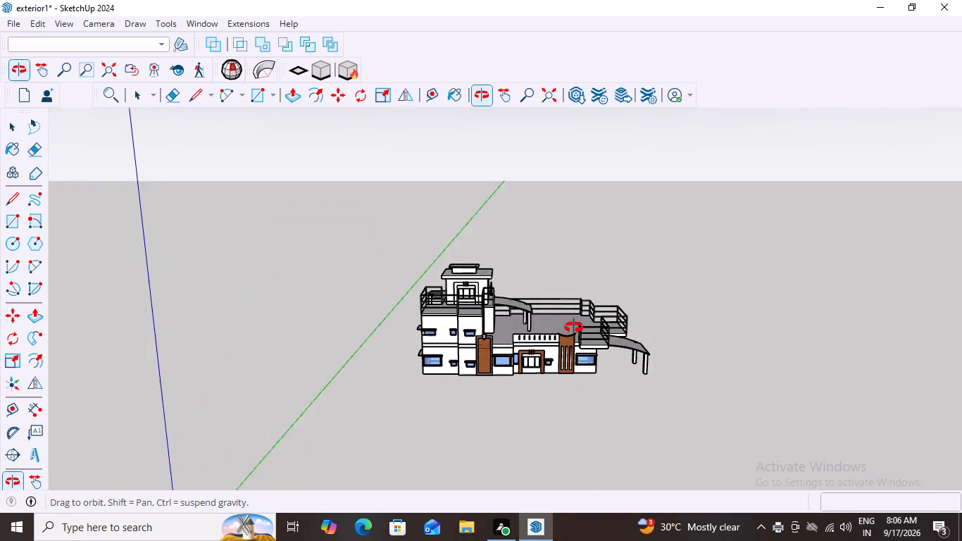
middle_drag(574, 328, 551, 340)
scroll(489, 366, up, 9)
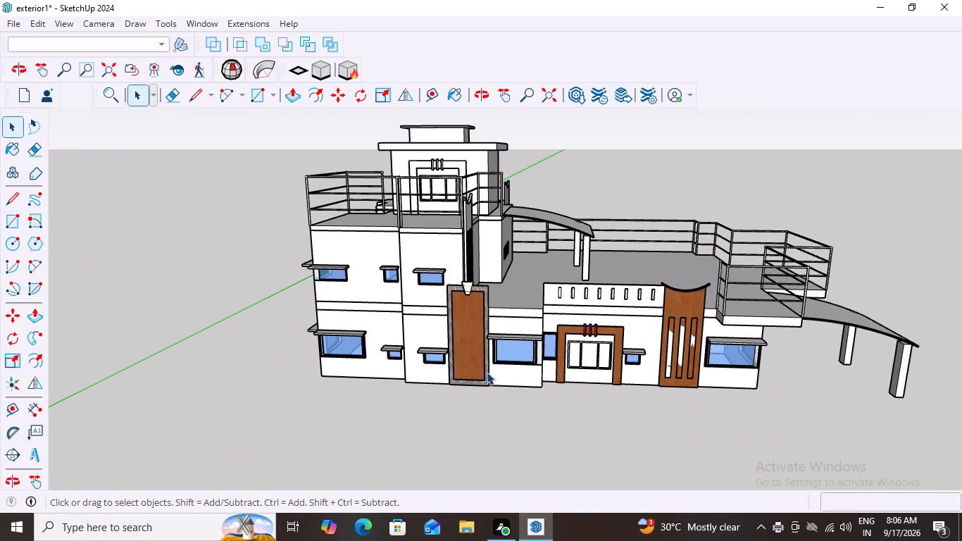
scroll(472, 368, down, 3)
middle_drag(476, 427, 561, 413)
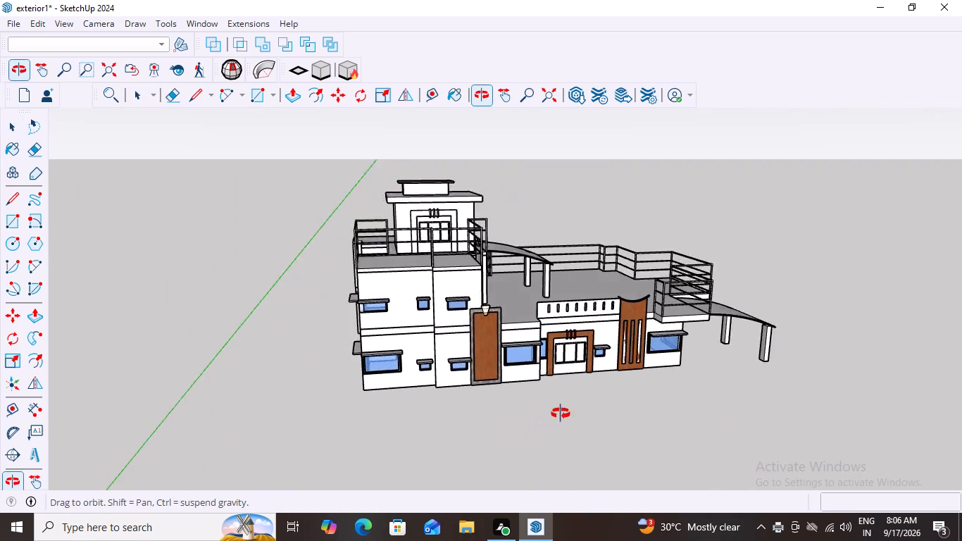
middle_drag(561, 413, 532, 423)
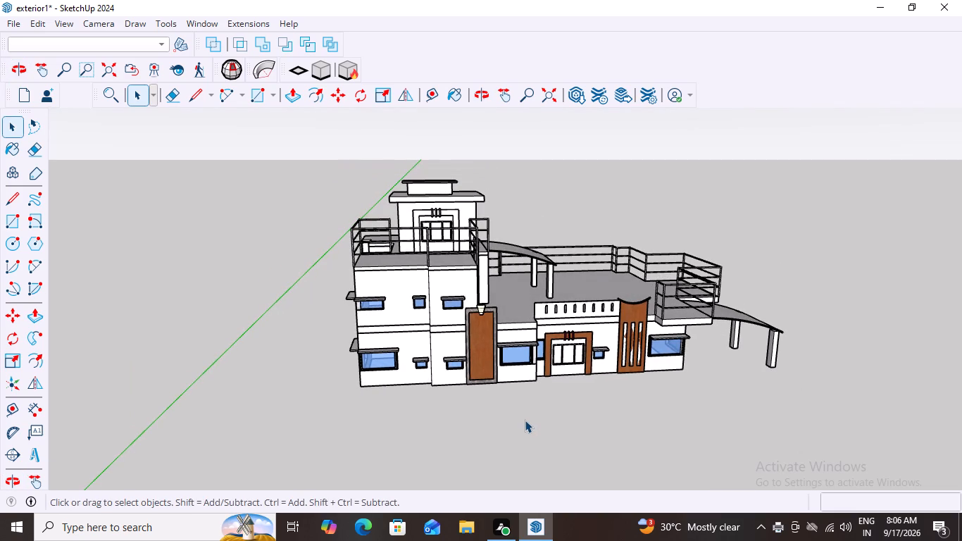
scroll(525, 420, down, 4)
middle_drag(548, 414, 511, 417)
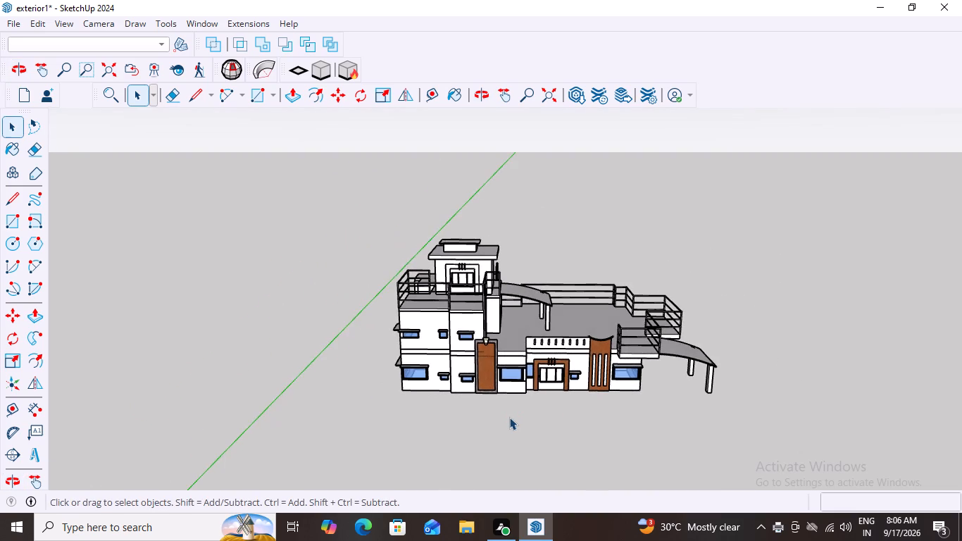
scroll(509, 422, up, 2)
scroll(663, 270, down, 2)
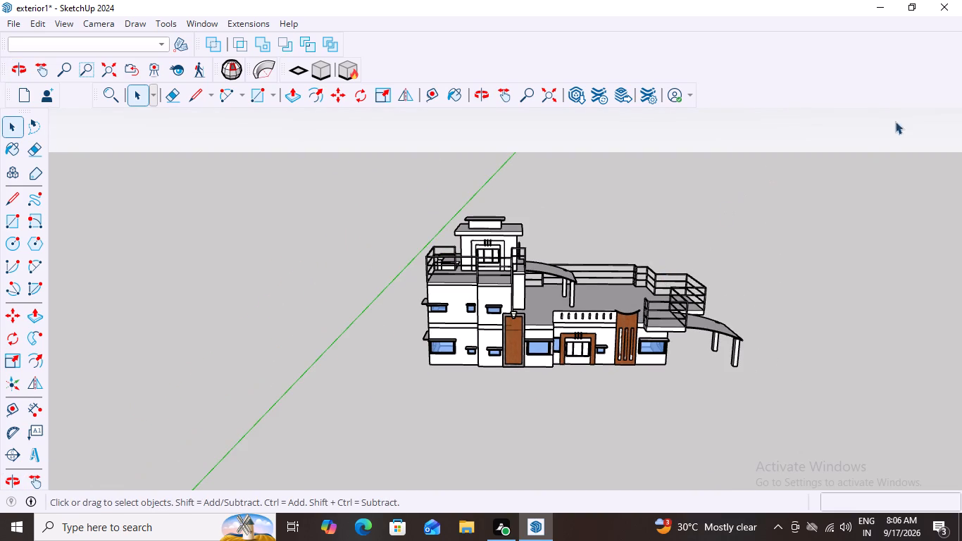
Close SketchUp and save the changes to exterior1.
click(939, 9)
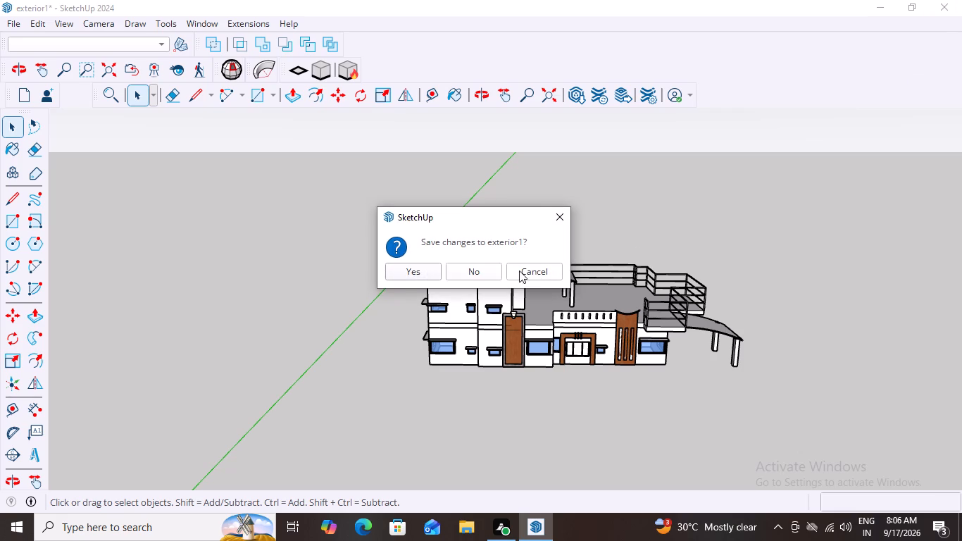
click(411, 271)
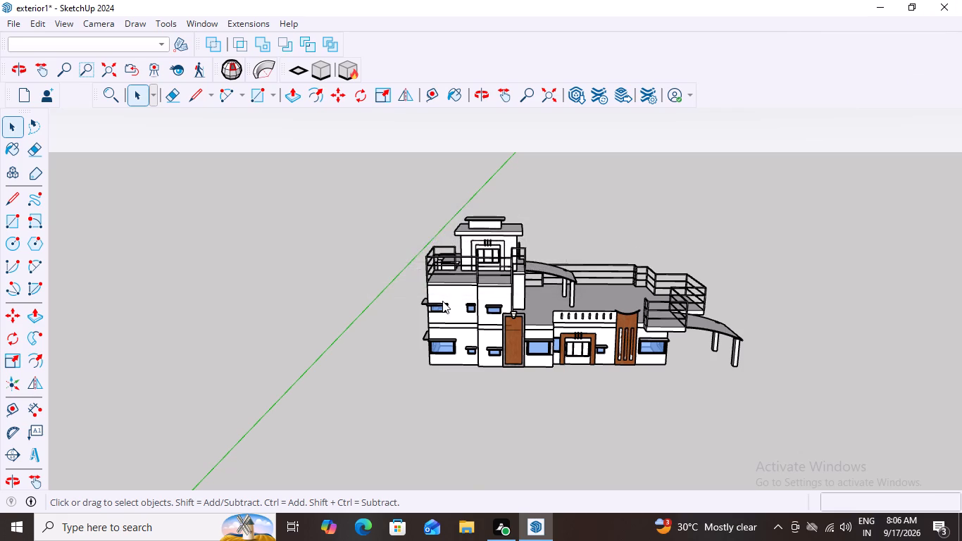
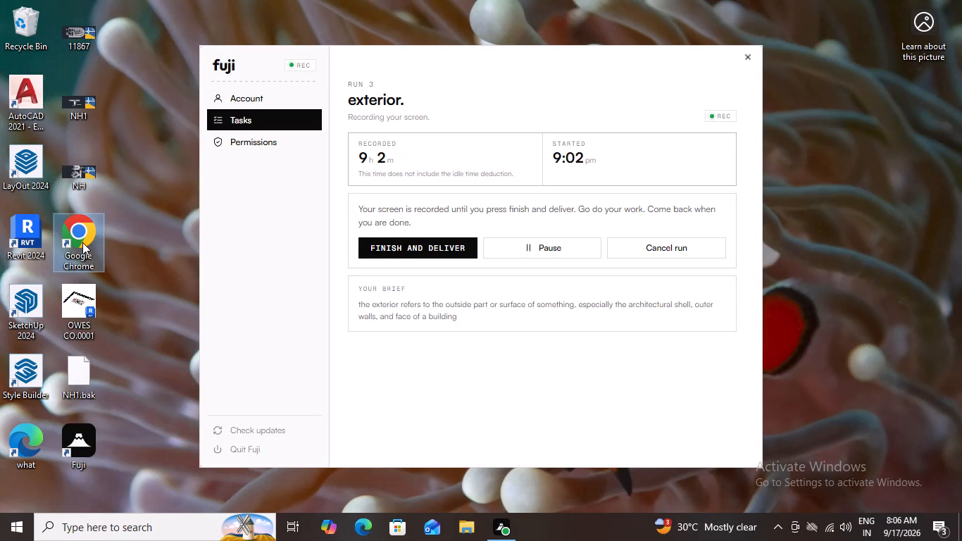
Open Google Chrome from the desktop.
double_click(82, 242)
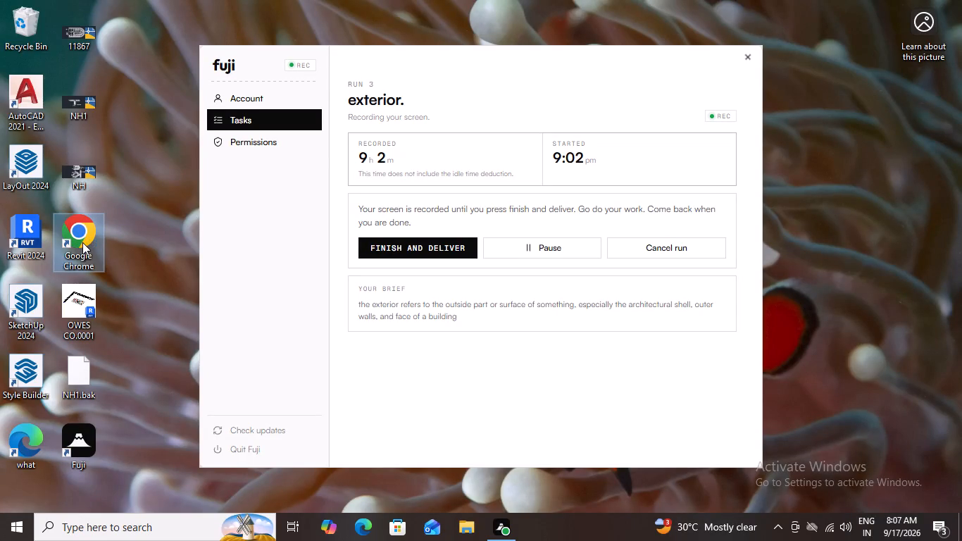